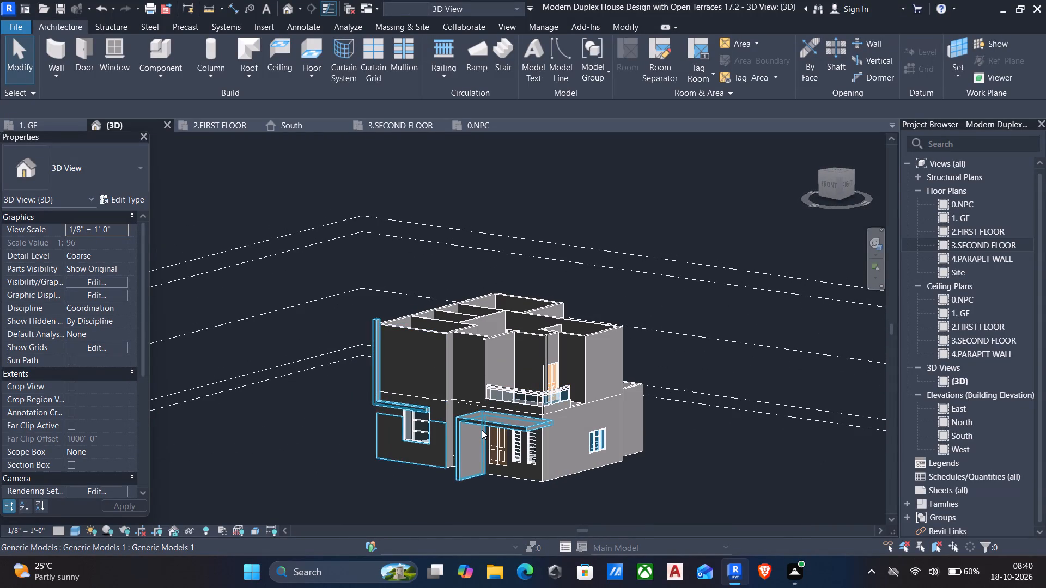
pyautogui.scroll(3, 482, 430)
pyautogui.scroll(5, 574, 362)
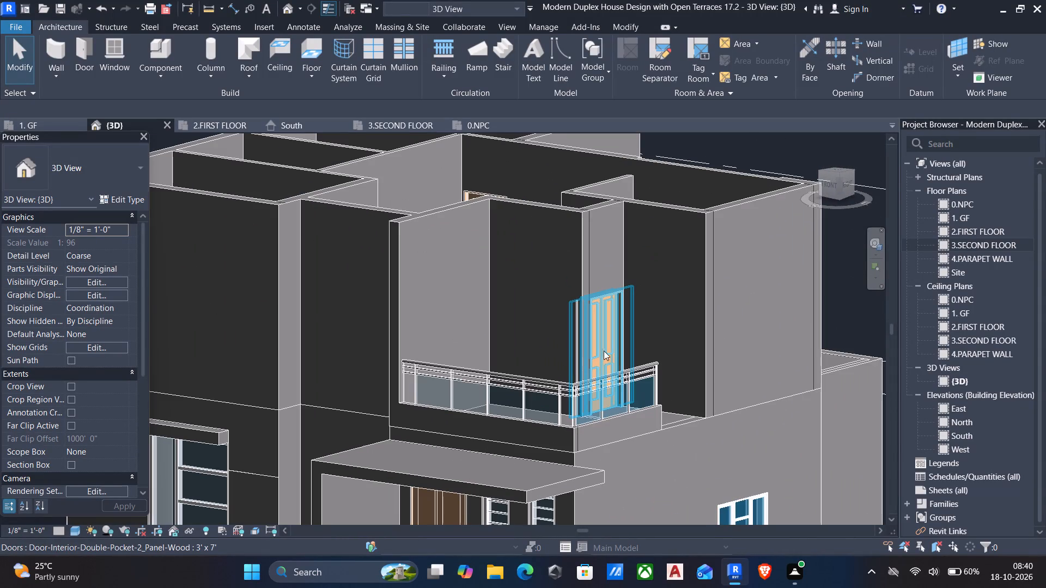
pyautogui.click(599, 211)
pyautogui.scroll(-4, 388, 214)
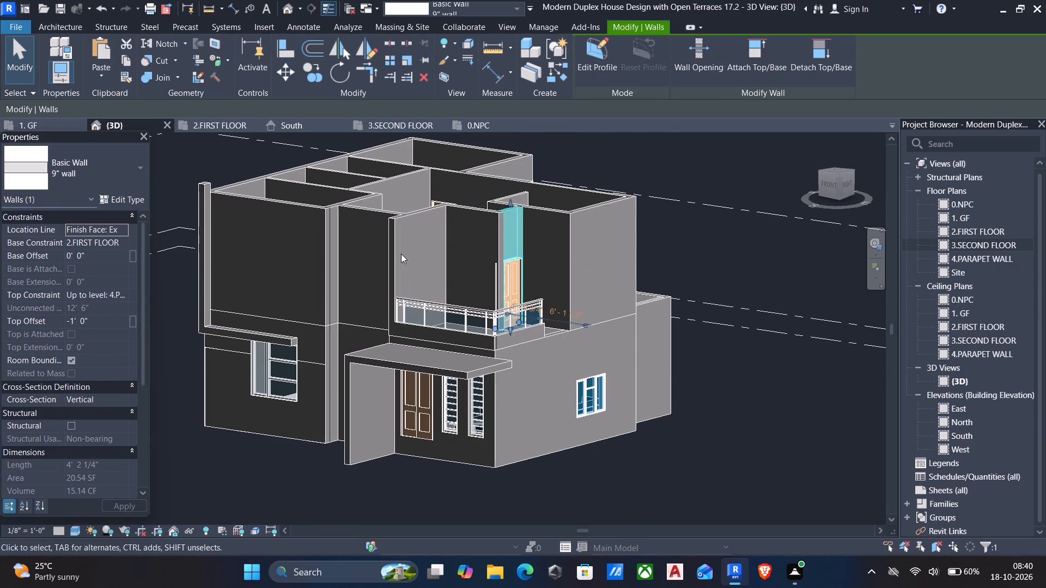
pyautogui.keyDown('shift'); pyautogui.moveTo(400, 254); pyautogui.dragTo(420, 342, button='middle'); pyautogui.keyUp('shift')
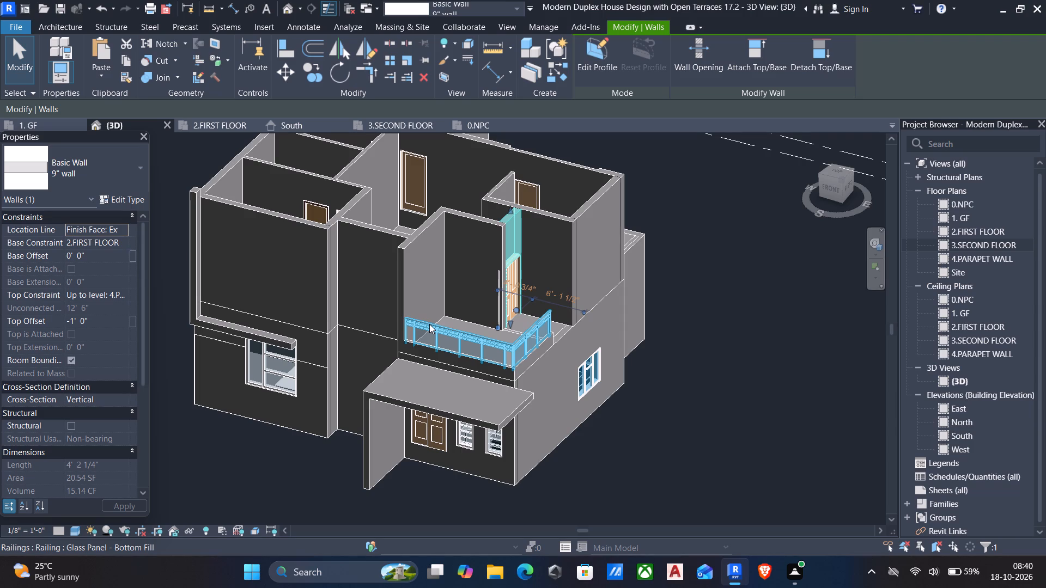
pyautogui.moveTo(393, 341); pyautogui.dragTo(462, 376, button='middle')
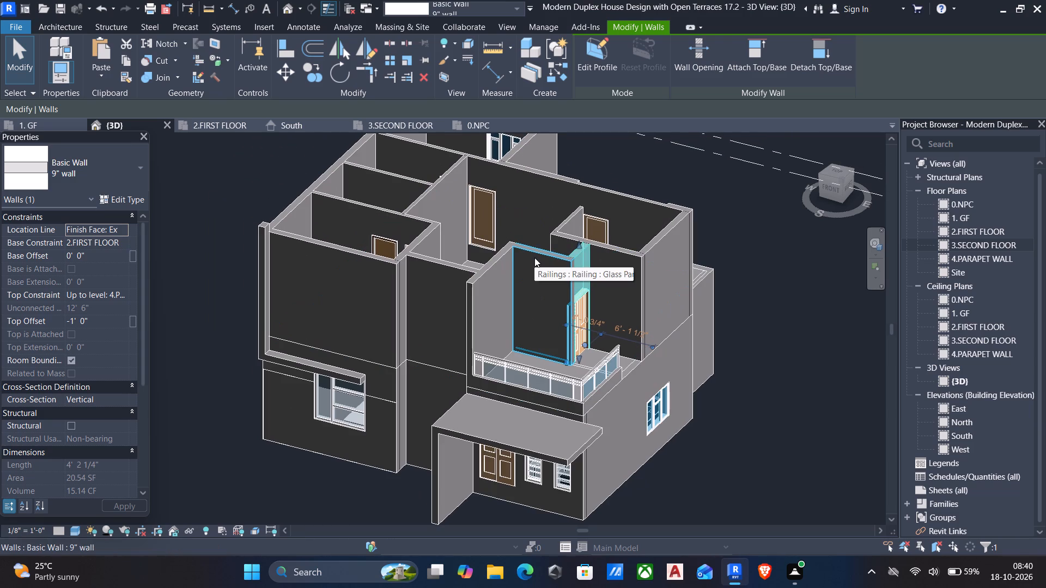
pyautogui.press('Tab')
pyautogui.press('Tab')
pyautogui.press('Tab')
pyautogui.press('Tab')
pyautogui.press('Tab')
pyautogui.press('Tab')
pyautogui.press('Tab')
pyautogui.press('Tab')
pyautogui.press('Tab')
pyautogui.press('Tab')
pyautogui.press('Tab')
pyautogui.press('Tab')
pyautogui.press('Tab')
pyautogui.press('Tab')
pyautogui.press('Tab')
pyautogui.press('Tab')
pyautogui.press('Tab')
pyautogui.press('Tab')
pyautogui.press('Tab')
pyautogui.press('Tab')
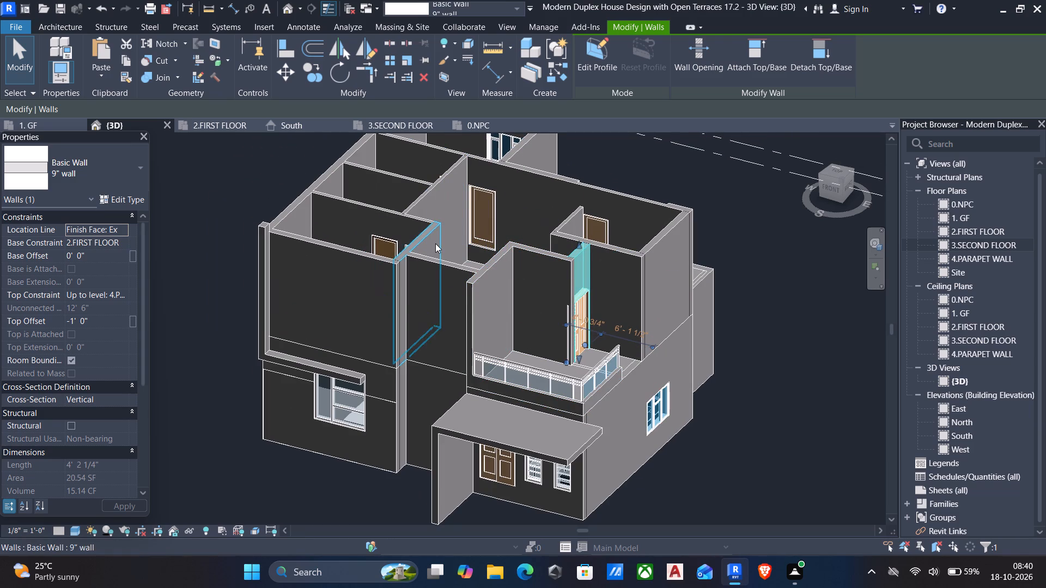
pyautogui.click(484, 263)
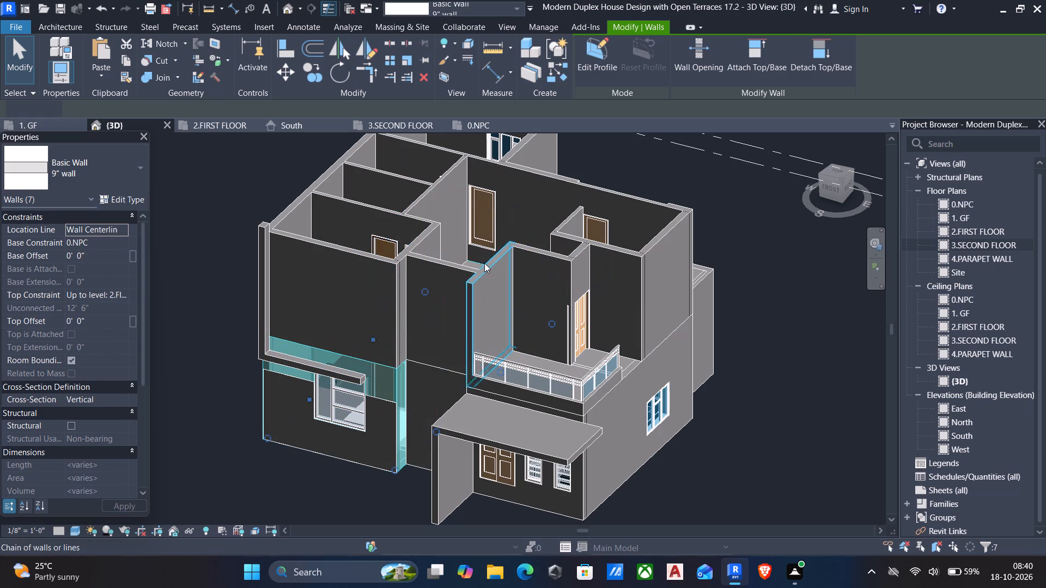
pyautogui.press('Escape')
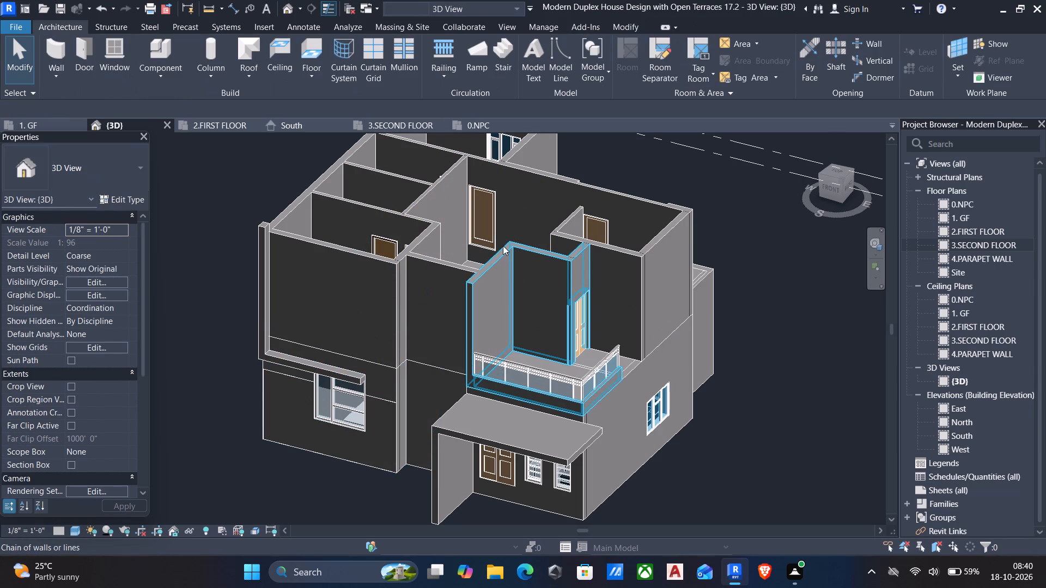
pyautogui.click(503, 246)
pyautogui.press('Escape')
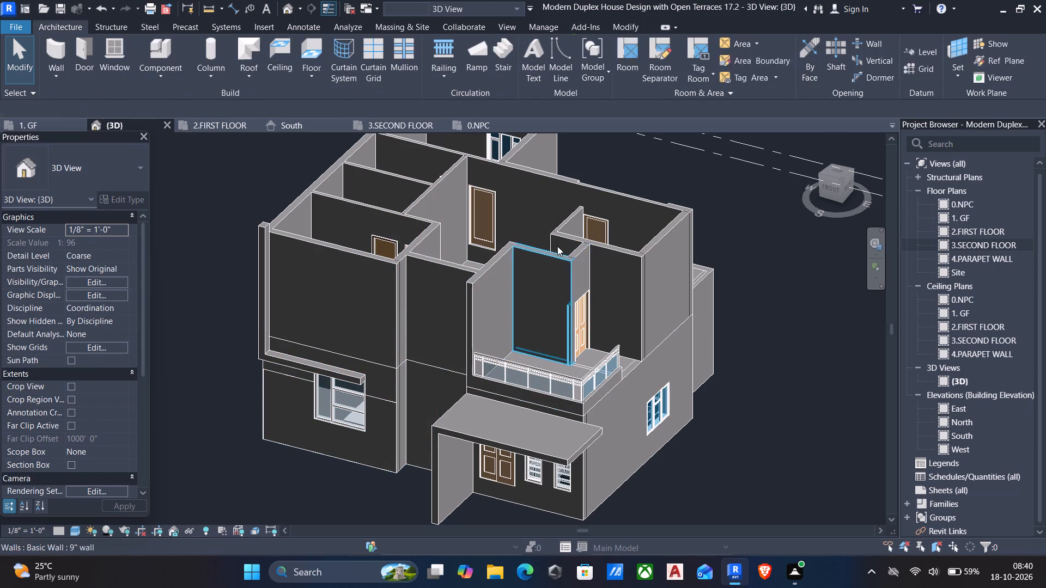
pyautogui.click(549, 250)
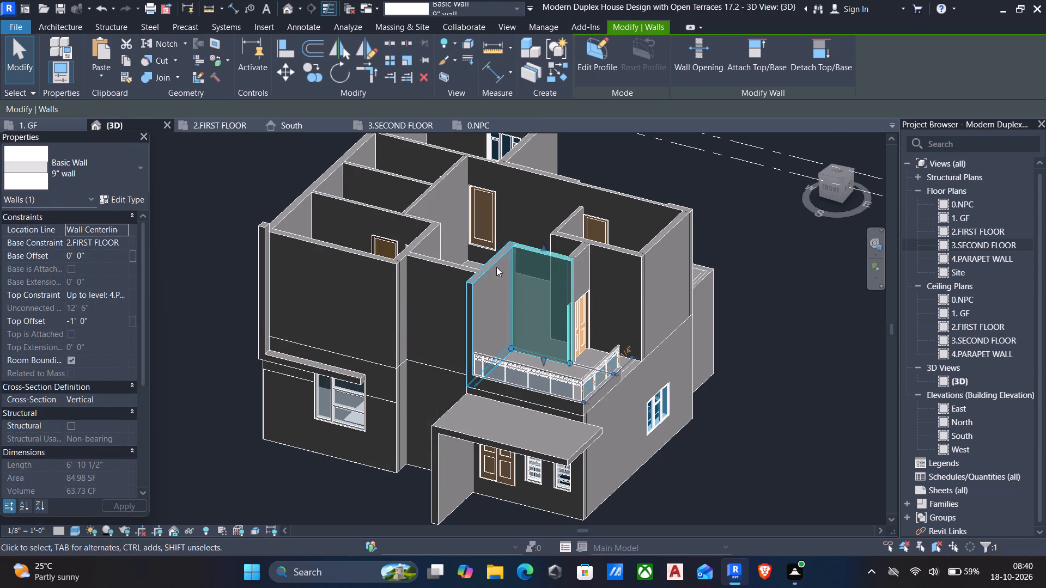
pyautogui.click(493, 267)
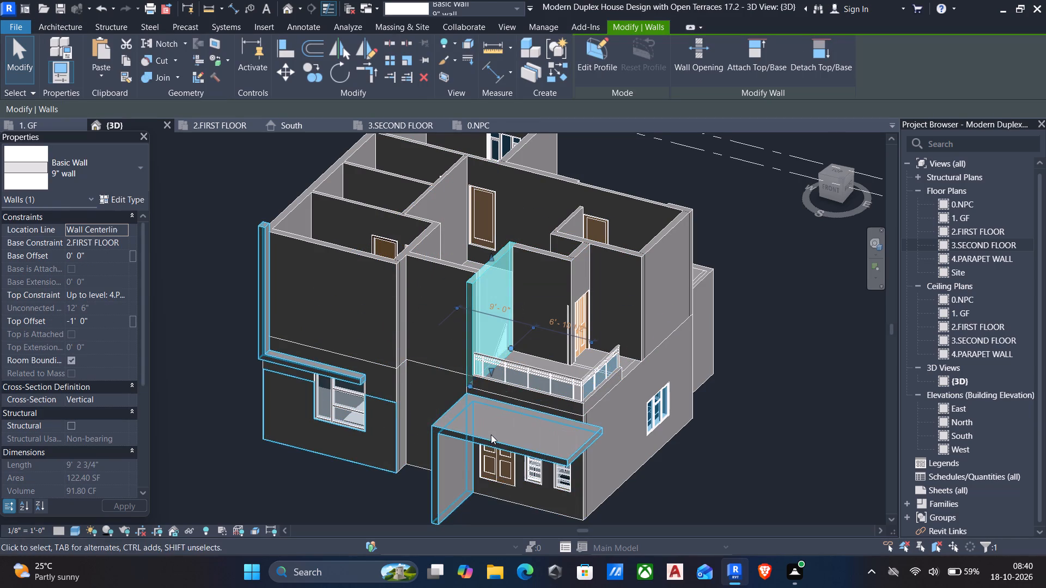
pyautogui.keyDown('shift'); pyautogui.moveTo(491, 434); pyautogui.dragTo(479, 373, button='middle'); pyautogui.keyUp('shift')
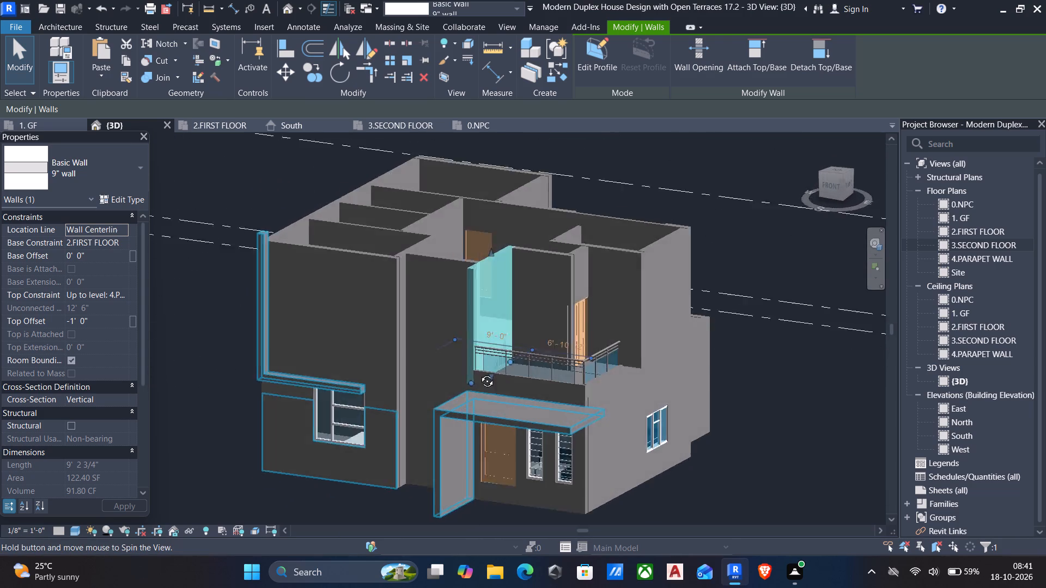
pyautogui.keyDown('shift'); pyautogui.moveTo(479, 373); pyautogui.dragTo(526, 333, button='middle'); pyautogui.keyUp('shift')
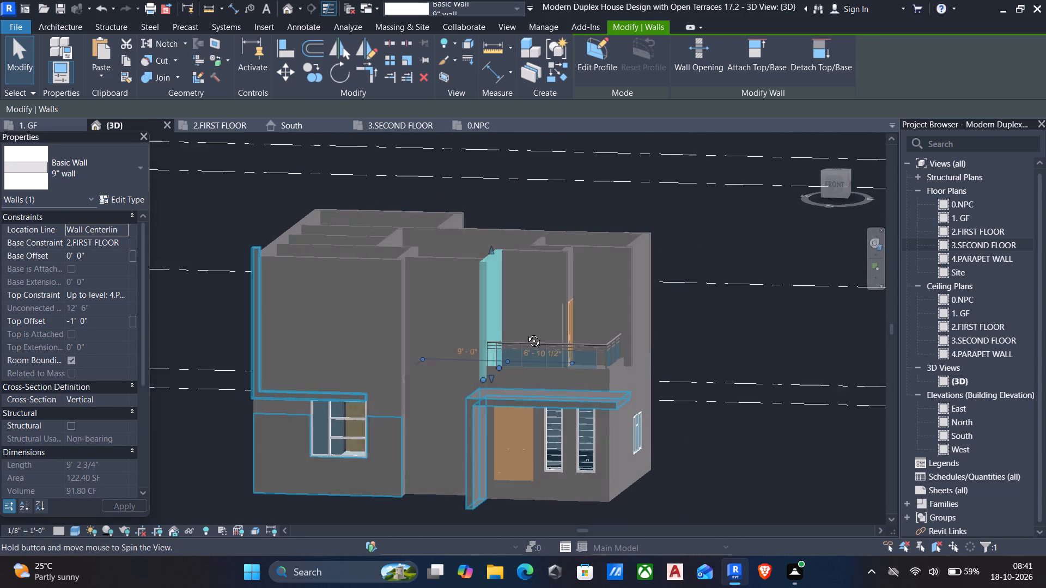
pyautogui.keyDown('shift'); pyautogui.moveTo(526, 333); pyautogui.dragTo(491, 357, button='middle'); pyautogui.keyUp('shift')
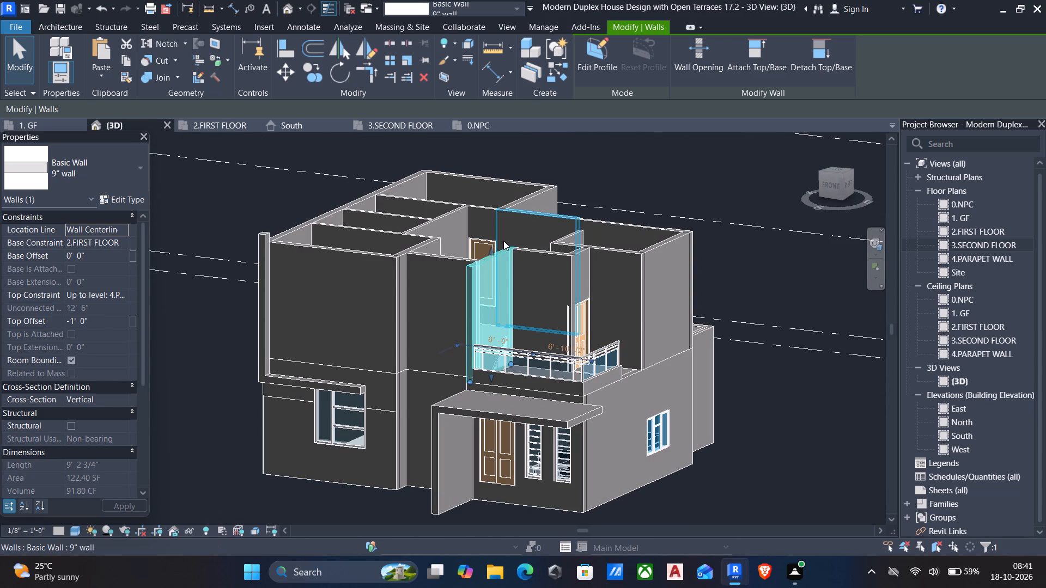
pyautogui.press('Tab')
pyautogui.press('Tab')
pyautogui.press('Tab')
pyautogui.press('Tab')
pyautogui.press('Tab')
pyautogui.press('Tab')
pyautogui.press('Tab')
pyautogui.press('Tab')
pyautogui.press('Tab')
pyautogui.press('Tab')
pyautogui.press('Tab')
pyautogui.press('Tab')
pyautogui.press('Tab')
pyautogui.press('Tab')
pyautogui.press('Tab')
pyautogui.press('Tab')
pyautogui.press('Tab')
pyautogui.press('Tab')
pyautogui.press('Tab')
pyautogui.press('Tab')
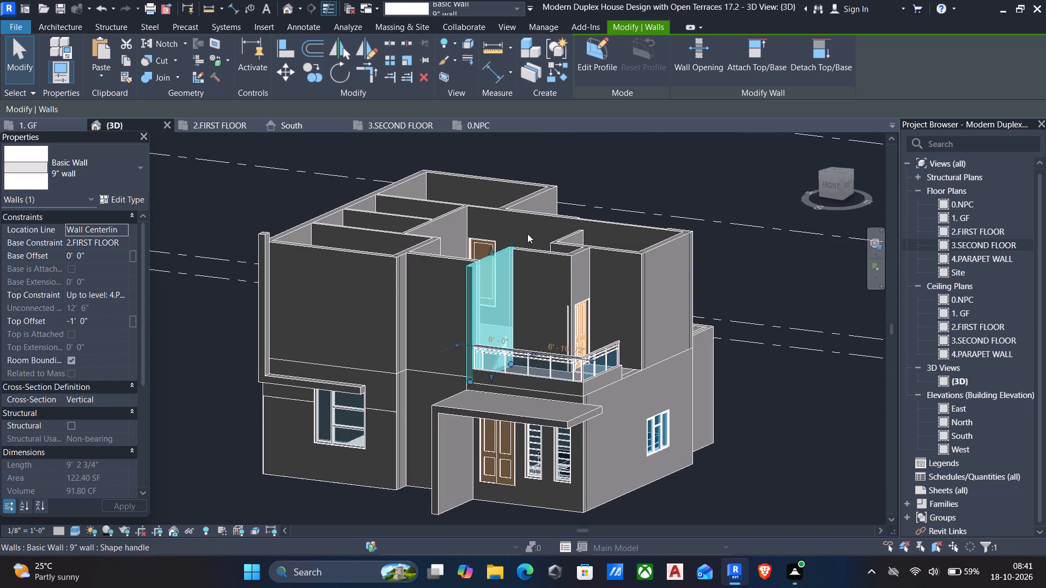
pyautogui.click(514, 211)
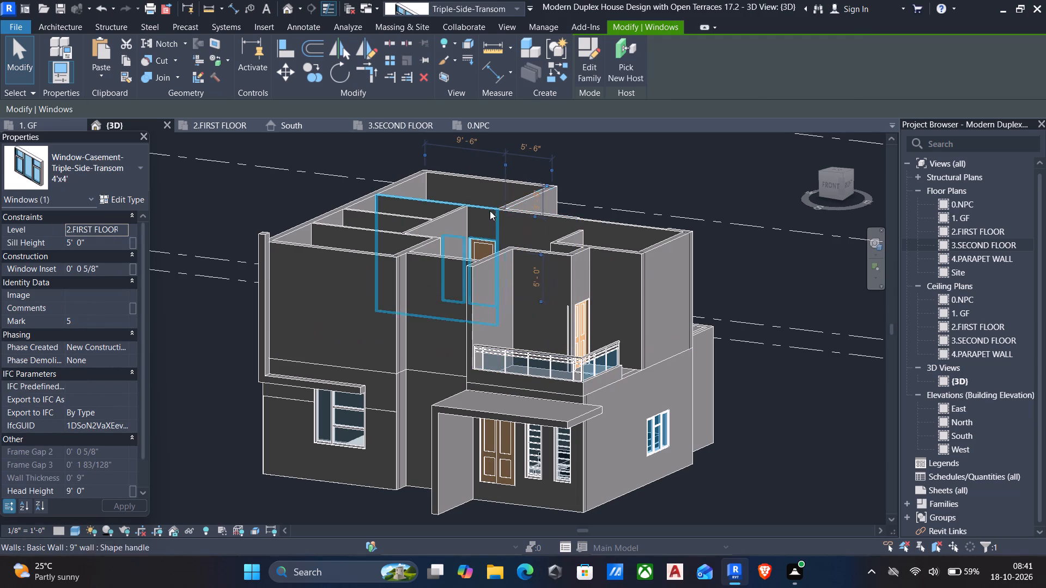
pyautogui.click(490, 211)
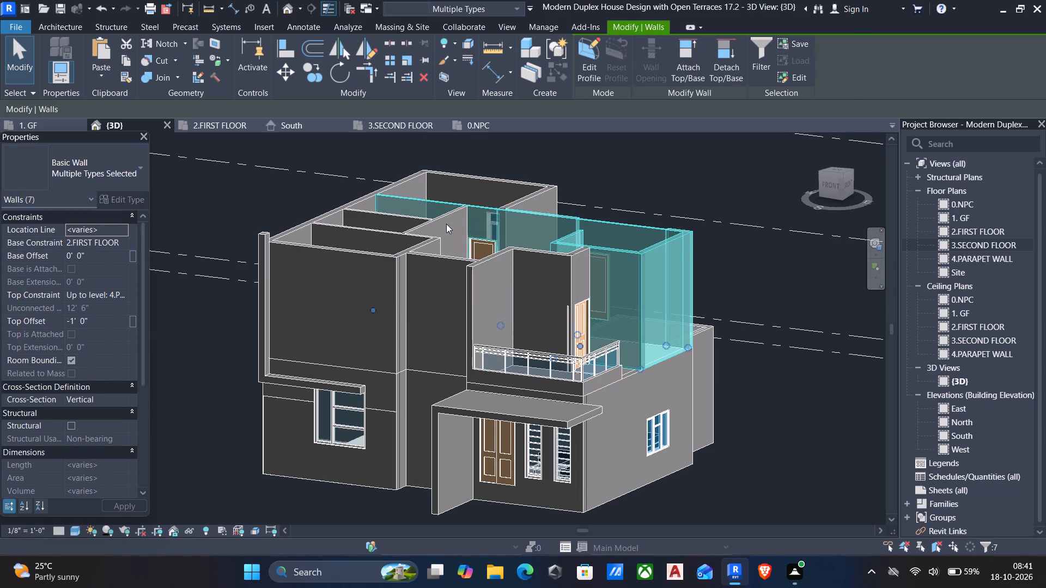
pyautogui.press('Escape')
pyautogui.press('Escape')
# Set the top constraint of all the 2.FIRST FLOOR exterior and partition walls, including those around the balcony, to Up to level: 3.SECOND FLOOR.
pyautogui.click(509, 201)
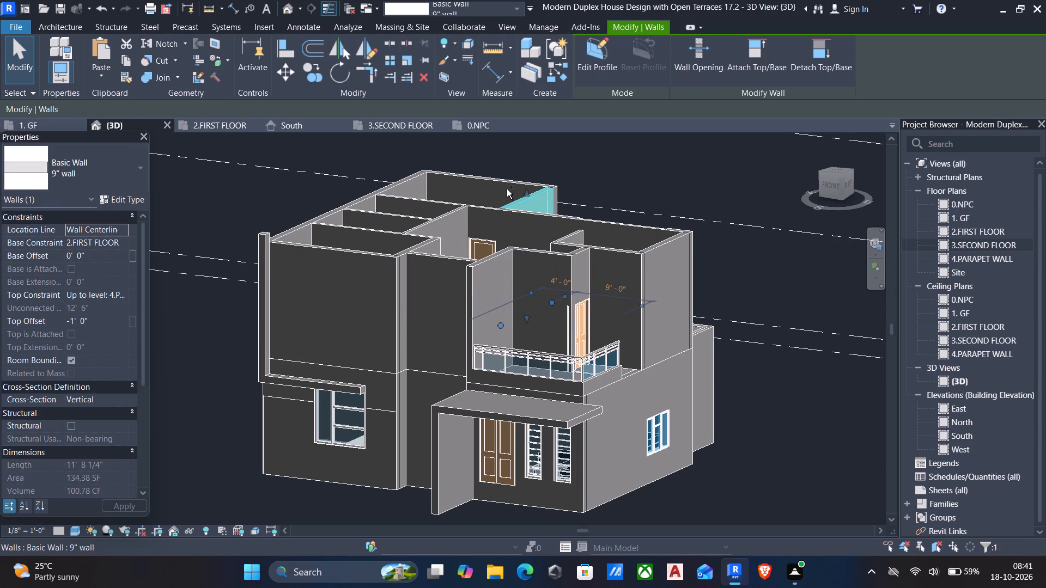
pyautogui.keyDown('ctrl'); pyautogui.click(507, 189); pyautogui.keyUp('ctrl')
pyautogui.keyDown('ctrl'); pyautogui.click(497, 180); pyautogui.keyUp('ctrl')
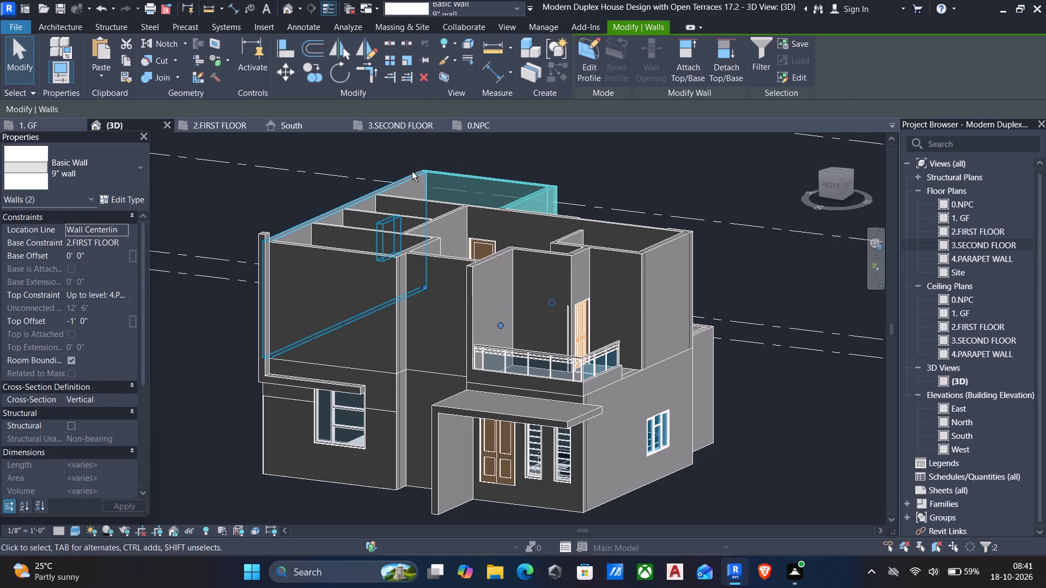
pyautogui.keyDown('ctrl'); pyautogui.click(412, 177); pyautogui.keyUp('ctrl')
pyautogui.keyDown('ctrl'); pyautogui.click(412, 205); pyautogui.keyUp('ctrl')
pyautogui.keyDown('ctrl'); pyautogui.click(402, 216); pyautogui.keyUp('ctrl')
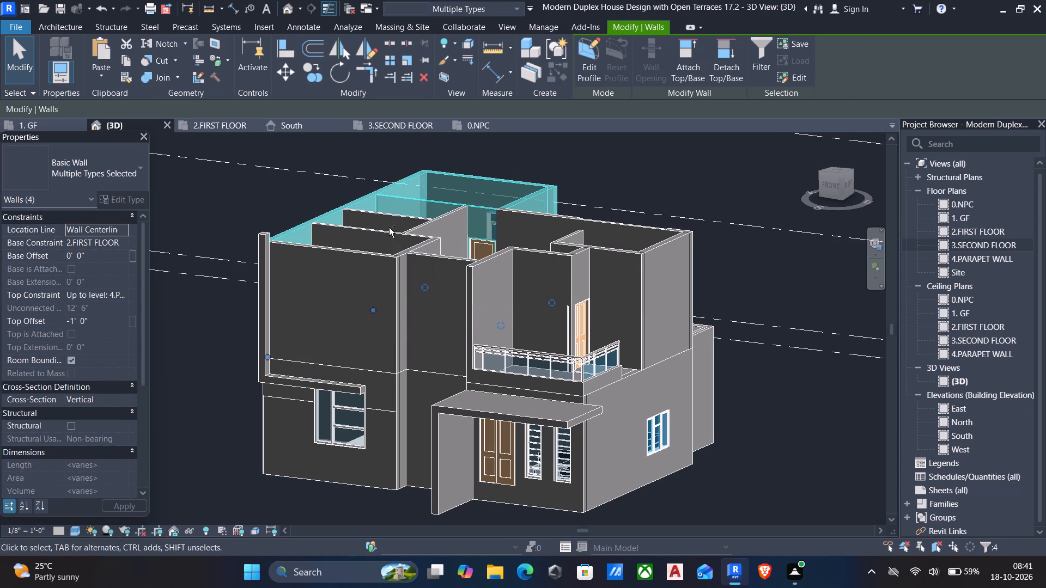
pyautogui.keyDown('ctrl'); pyautogui.click(389, 229); pyautogui.keyUp('ctrl')
pyautogui.keyDown('ctrl'); pyautogui.click(438, 219); pyautogui.keyUp('ctrl')
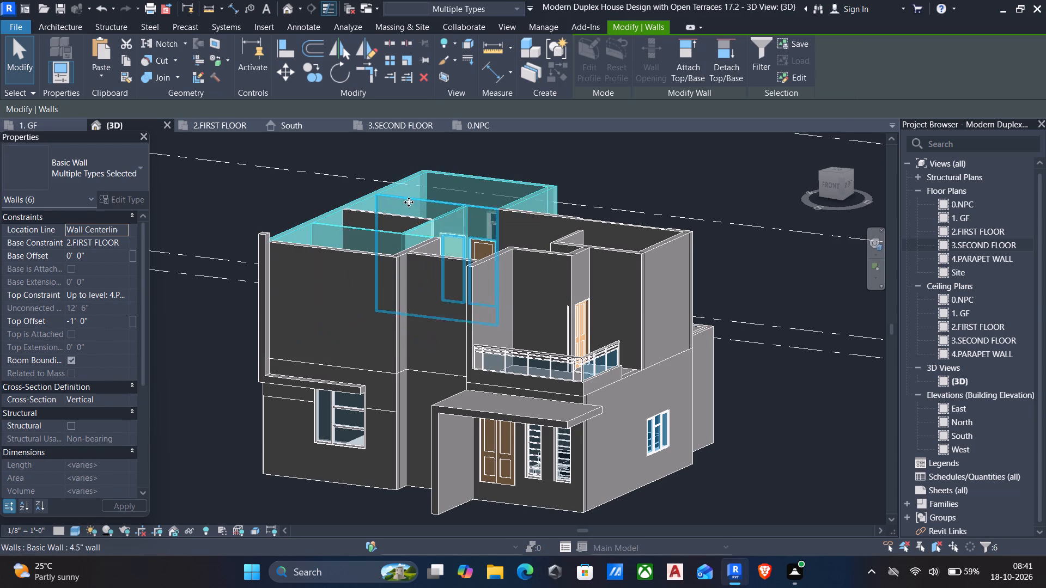
pyautogui.keyDown('ctrl'); pyautogui.click(394, 219); pyautogui.keyUp('ctrl')
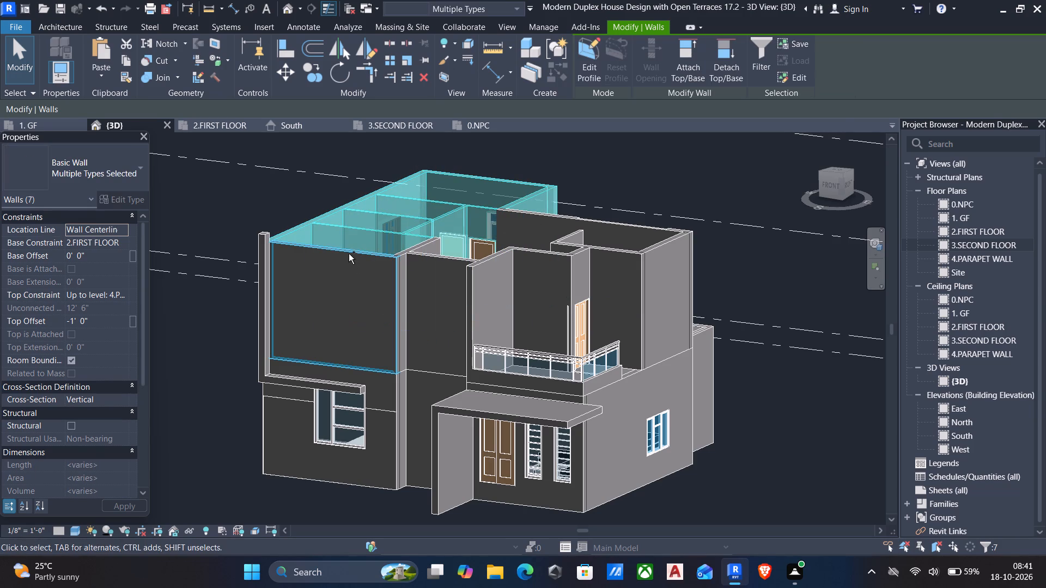
pyautogui.keyDown('ctrl'); pyautogui.click(348, 252); pyautogui.keyUp('ctrl')
pyautogui.keyDown('ctrl'); pyautogui.click(427, 242); pyautogui.keyUp('ctrl')
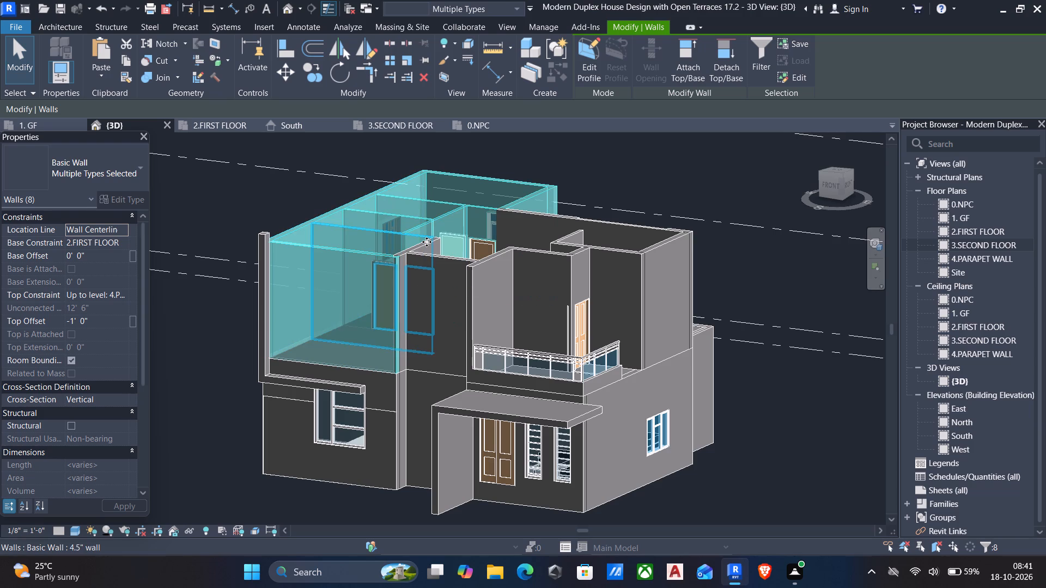
pyautogui.keyDown('ctrl'); pyautogui.click(425, 244); pyautogui.keyUp('ctrl')
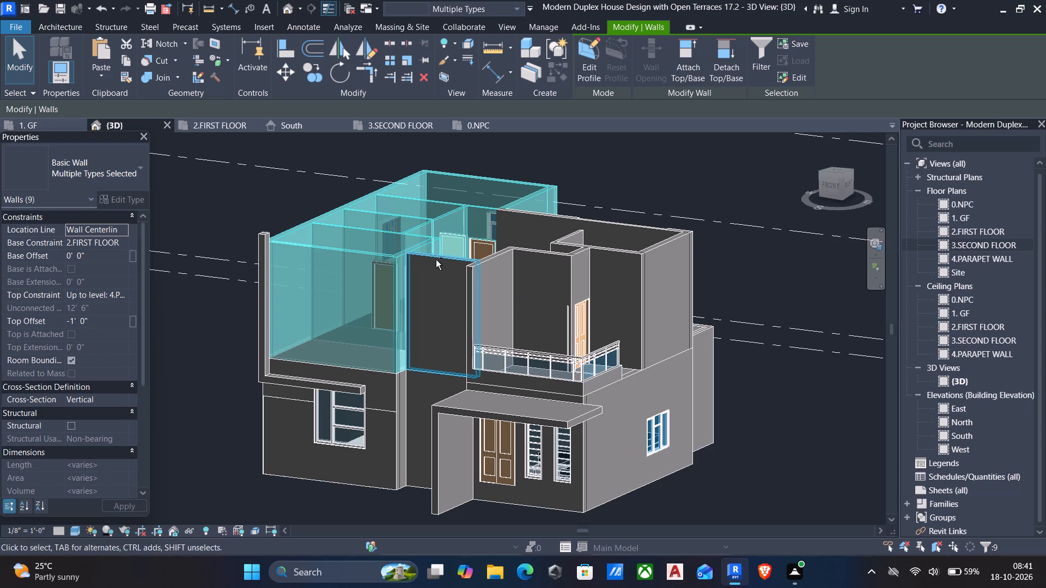
pyautogui.keyDown('ctrl'); pyautogui.click(436, 260); pyautogui.keyUp('ctrl')
pyautogui.keyDown('ctrl'); pyautogui.click(499, 259); pyautogui.keyUp('ctrl')
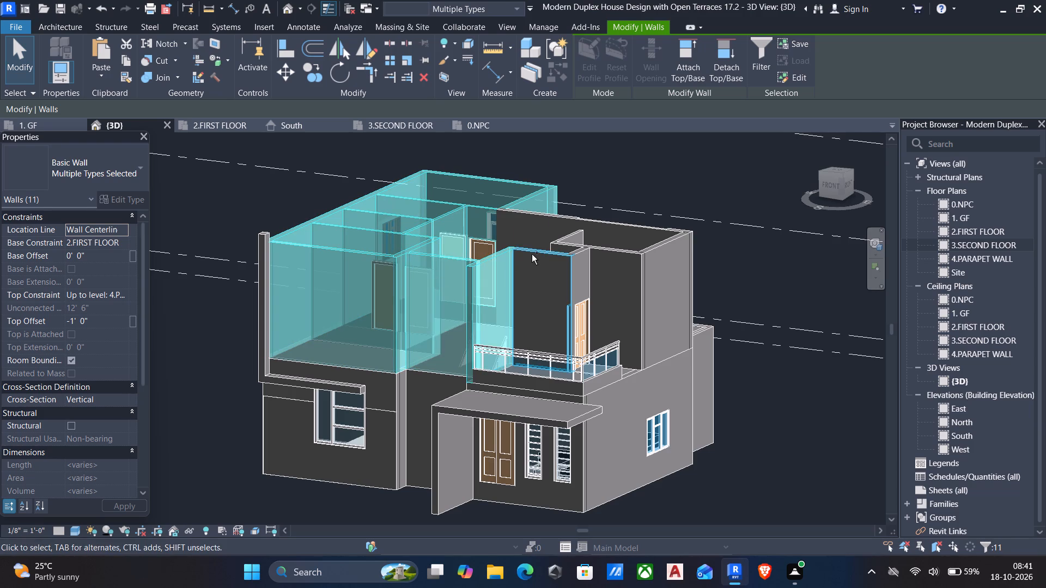
pyautogui.keyDown('ctrl'); pyautogui.click(532, 254); pyautogui.keyUp('ctrl')
pyautogui.keyDown('ctrl'); pyautogui.click(581, 254); pyautogui.keyUp('ctrl')
pyautogui.keyDown('ctrl'); pyautogui.click(610, 252); pyautogui.keyUp('ctrl')
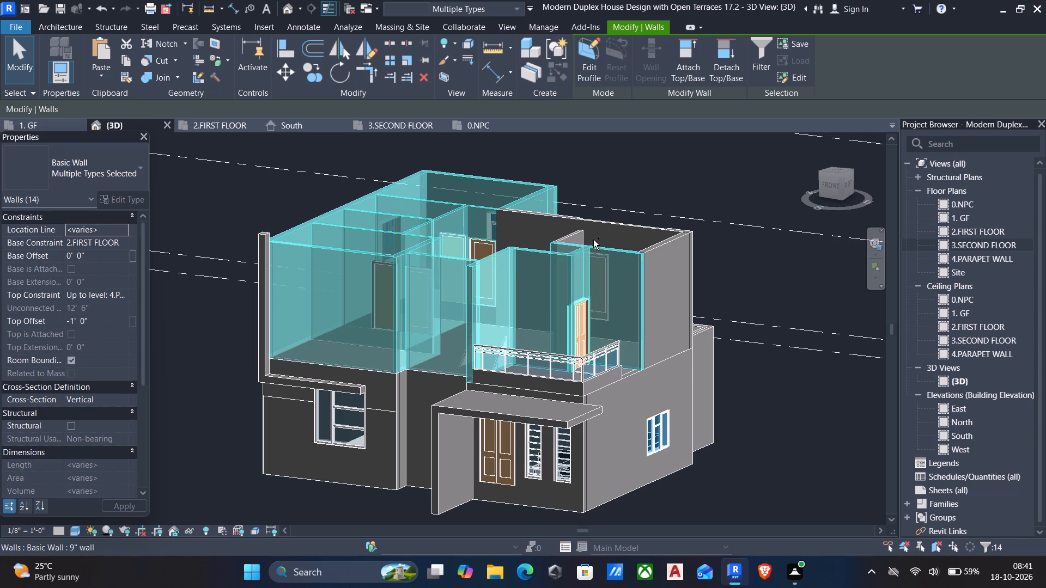
pyautogui.keyDown('ctrl'); pyautogui.click(571, 233); pyautogui.keyUp('ctrl')
pyautogui.keyDown('ctrl'); pyautogui.click(665, 242); pyautogui.keyUp('ctrl')
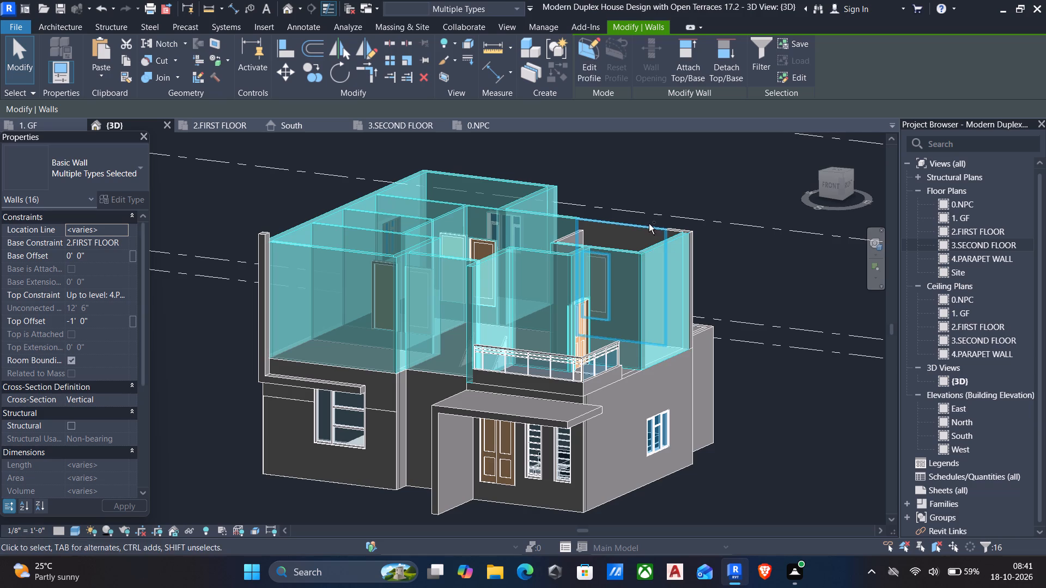
pyautogui.keyDown('ctrl'); pyautogui.click(648, 224); pyautogui.keyUp('ctrl')
pyautogui.keyDown('ctrl'); pyautogui.click(576, 233); pyautogui.keyUp('ctrl')
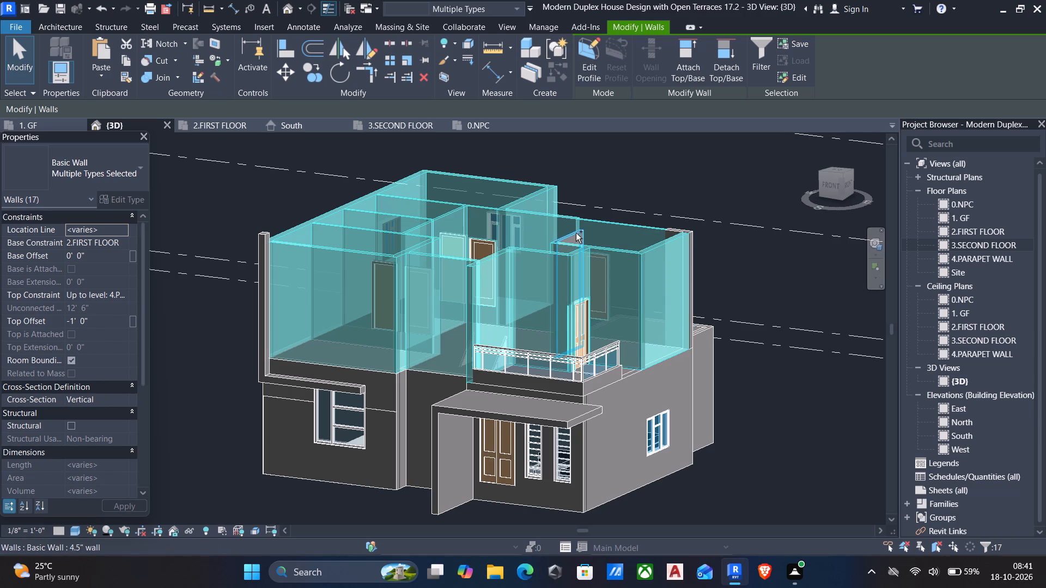
pyautogui.keyDown('ctrl'); pyautogui.click(694, 230); pyautogui.keyUp('ctrl')
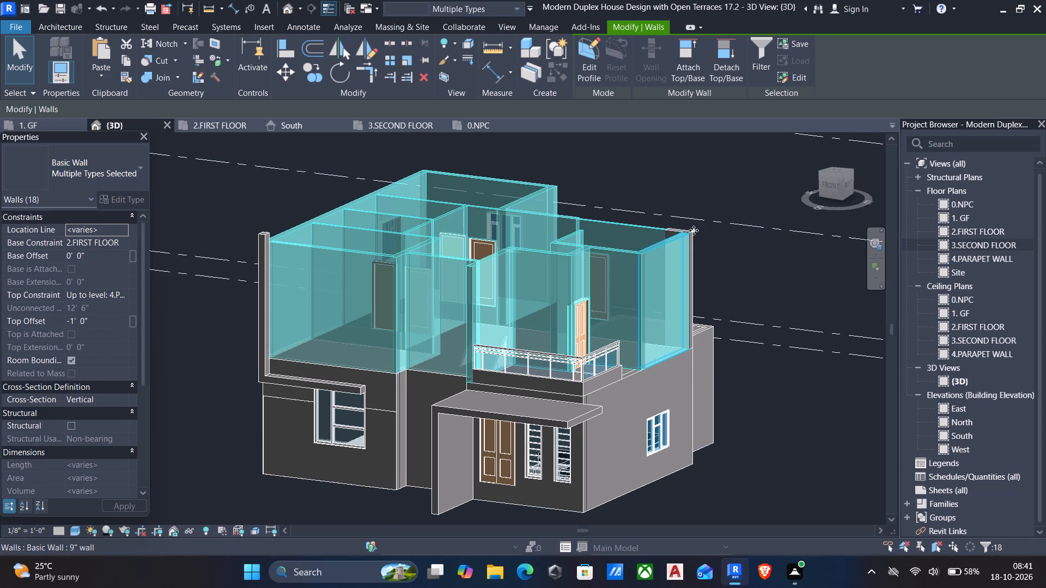
pyautogui.keyDown('shift'); pyautogui.moveTo(668, 265); pyautogui.dragTo(588, 362, button='middle'); pyautogui.keyUp('shift')
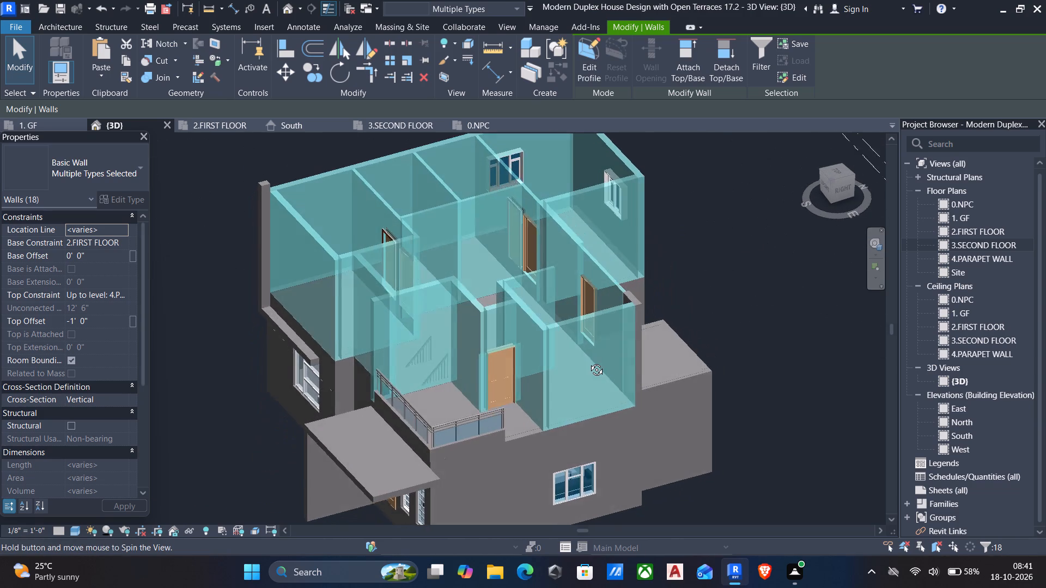
pyautogui.keyDown('shift'); pyautogui.moveTo(588, 362); pyautogui.dragTo(588, 362, button='middle'); pyautogui.keyUp('shift')
pyautogui.scroll(3, 629, 295)
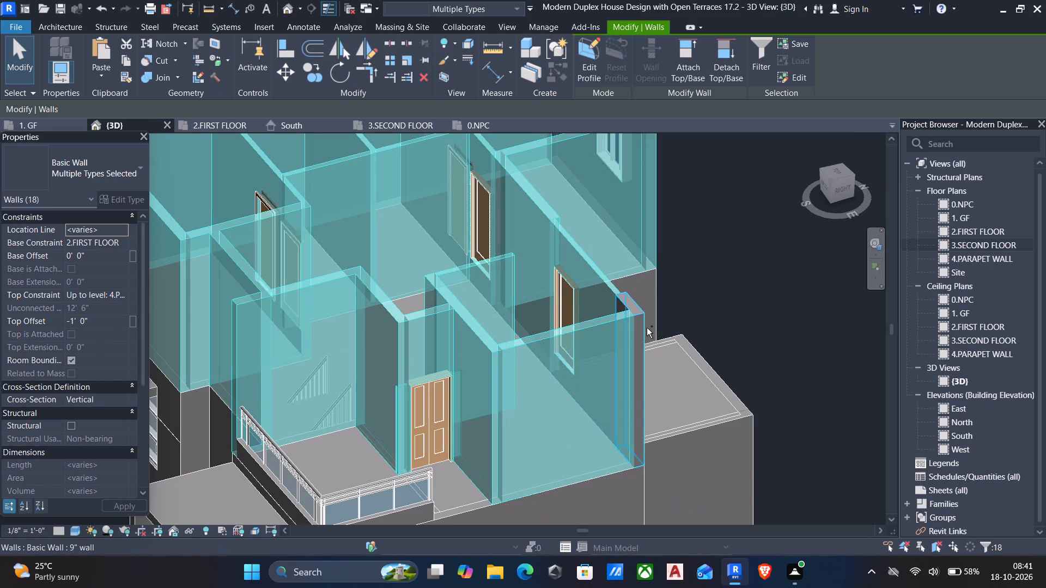
pyautogui.keyDown('ctrl'); pyautogui.click(644, 330); pyautogui.keyUp('ctrl')
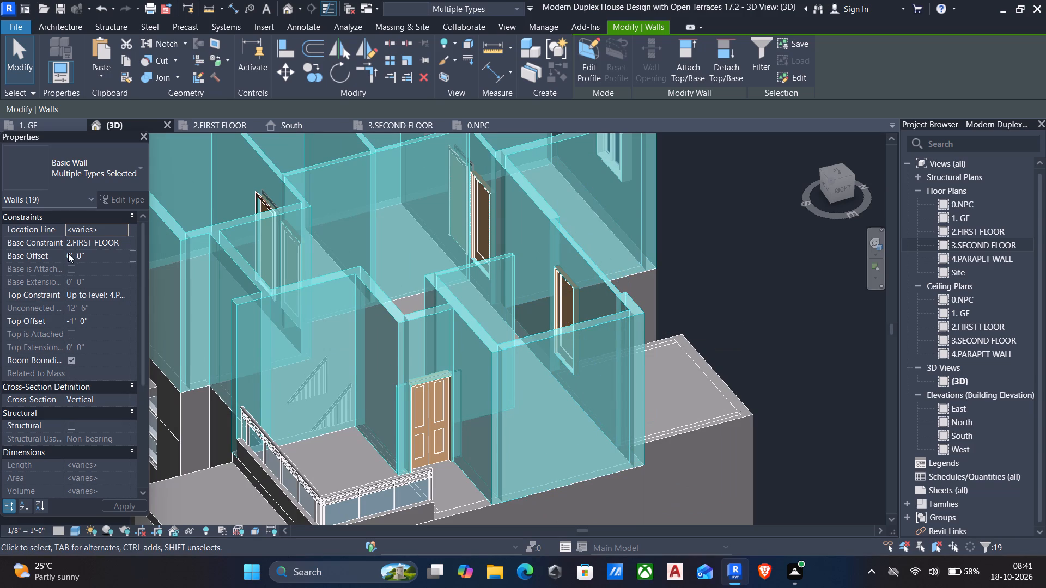
pyautogui.click(126, 290)
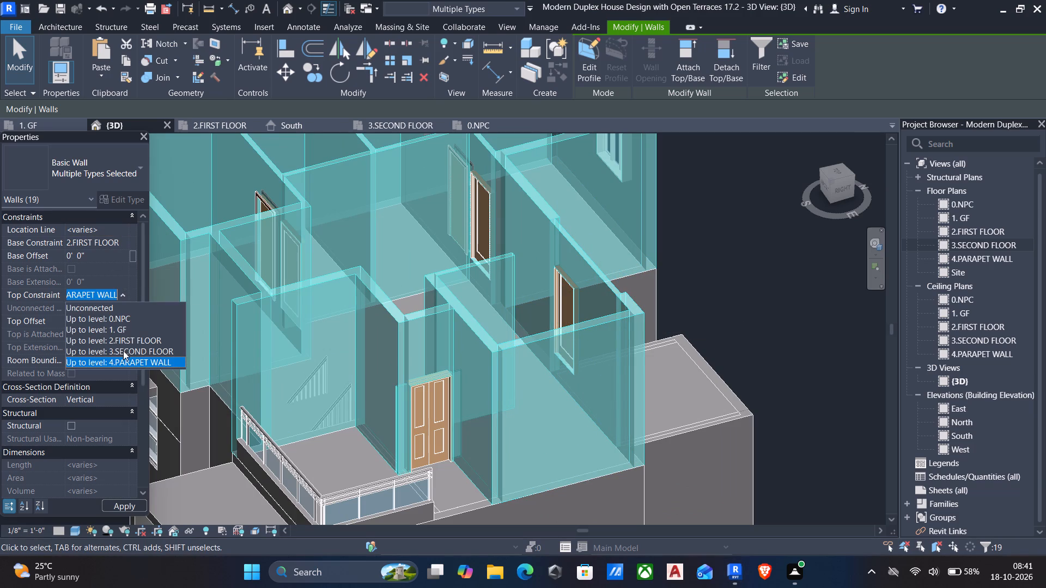
pyautogui.click(124, 347)
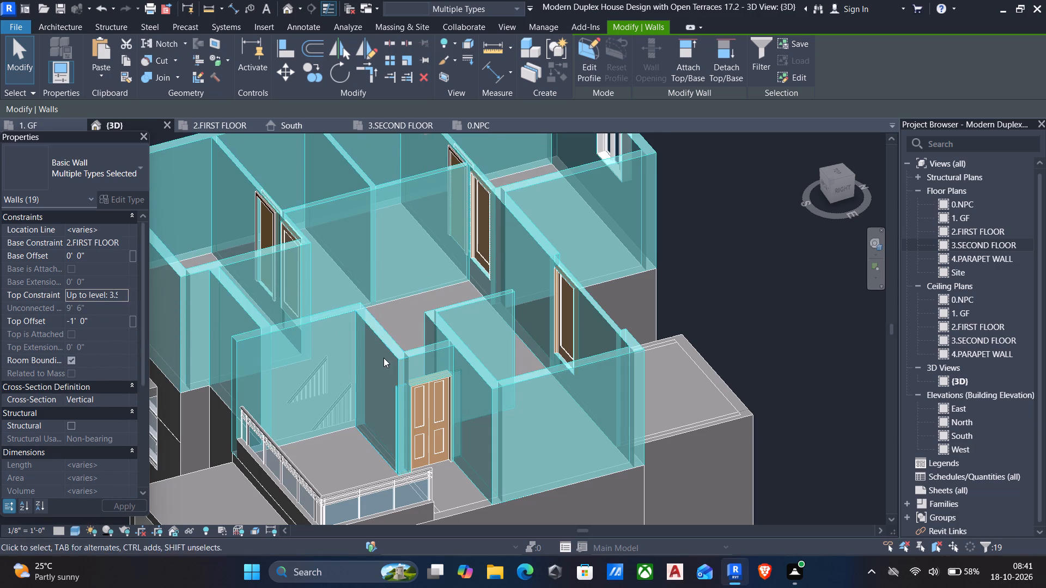
# Set the top offset of the selected first-floor walls to 0' 0".
pyautogui.click(113, 318)
pyautogui.press('0')
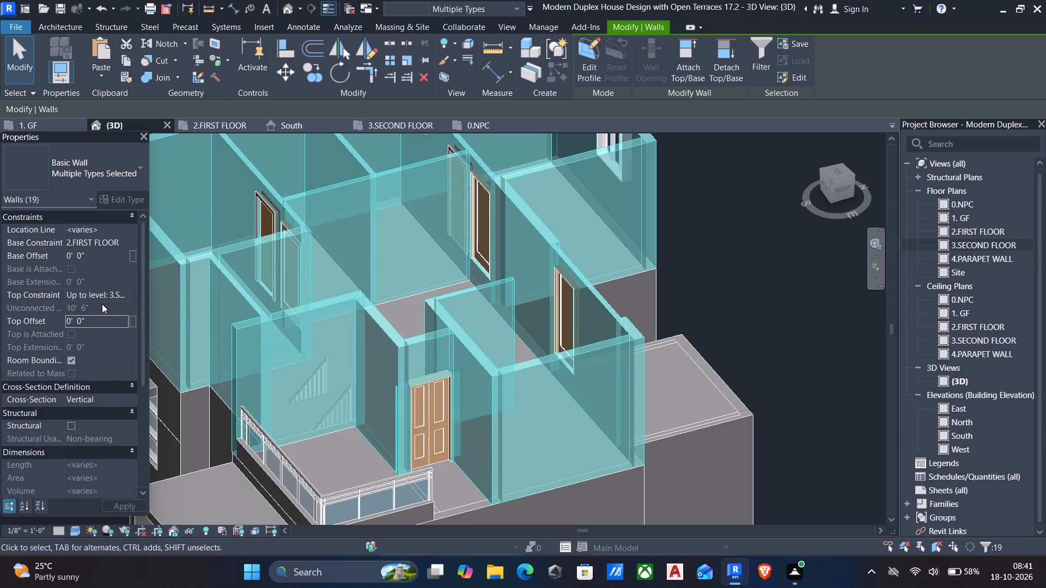
pyautogui.press('Return')
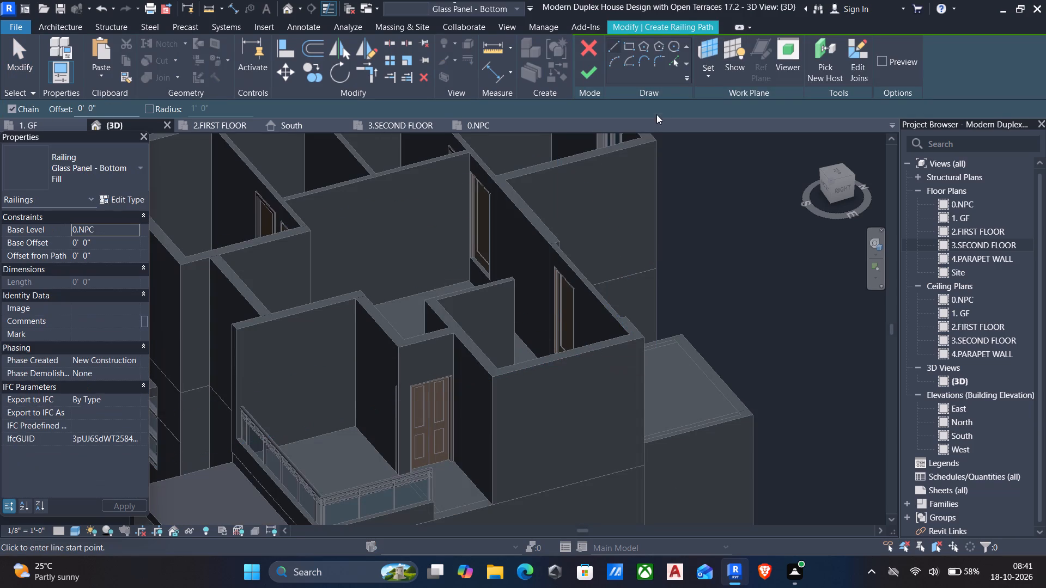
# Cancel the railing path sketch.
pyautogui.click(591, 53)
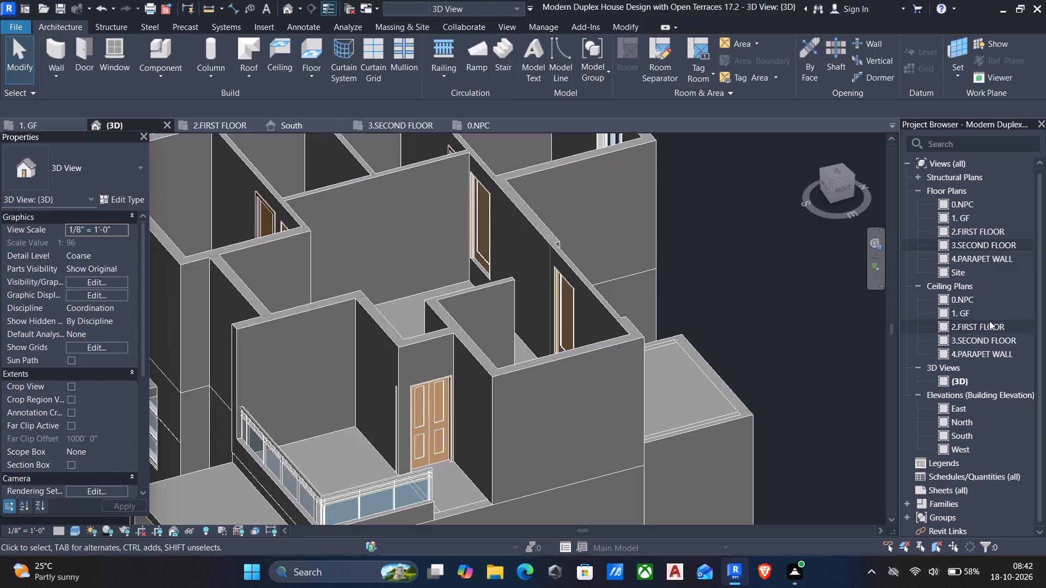
# Open the South elevation and examine the front facade and its windows against the storey level lines.
pyautogui.doubleClick(958, 436)
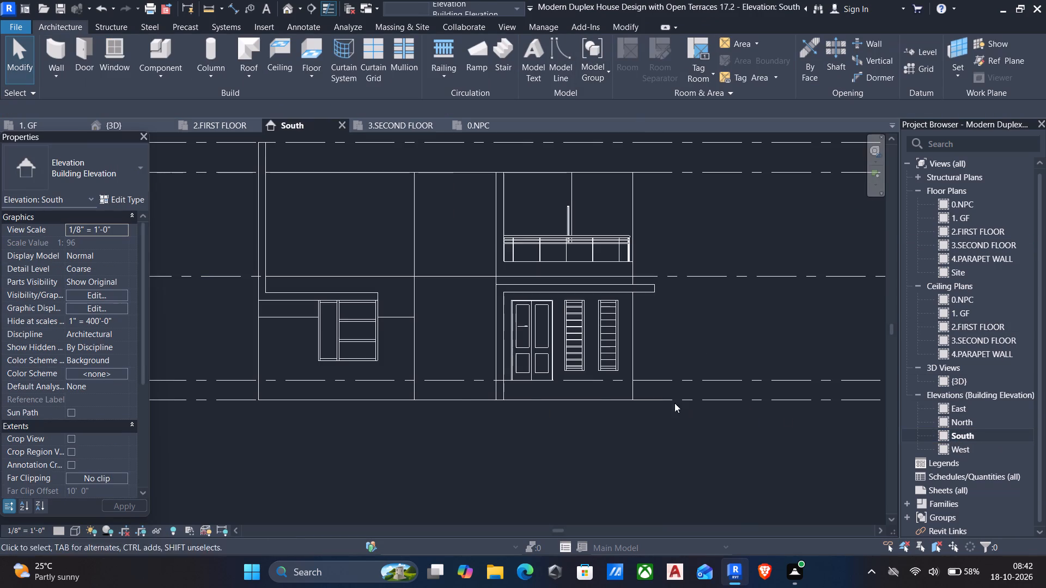
pyautogui.scroll(-3, 532, 339)
pyautogui.moveTo(440, 247); pyautogui.dragTo(466, 271, button='middle')
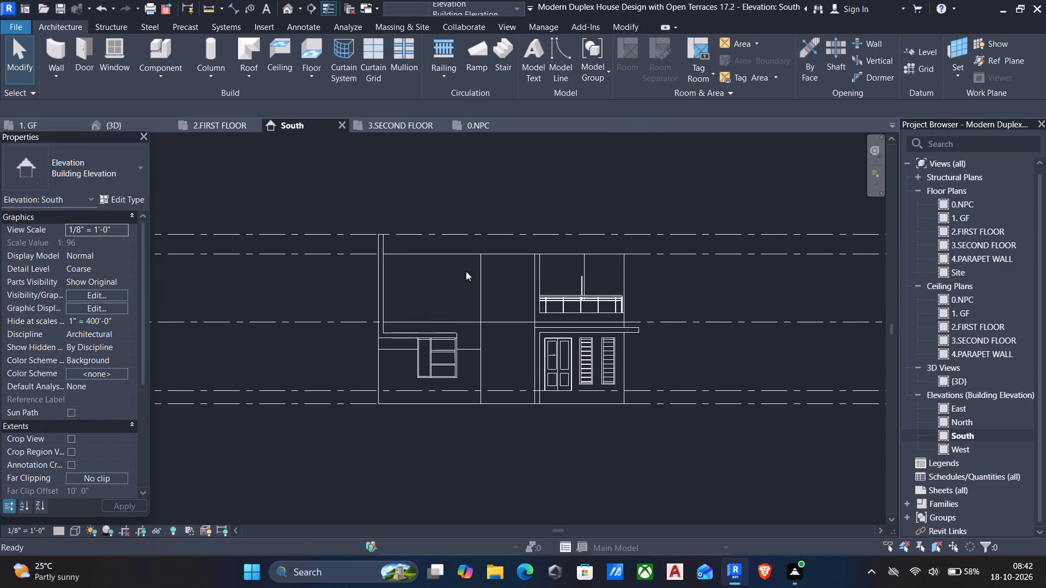
pyautogui.scroll(-3, 613, 340)
pyautogui.moveTo(608, 348); pyautogui.dragTo(538, 367, button='middle')
pyautogui.scroll(4, 547, 359)
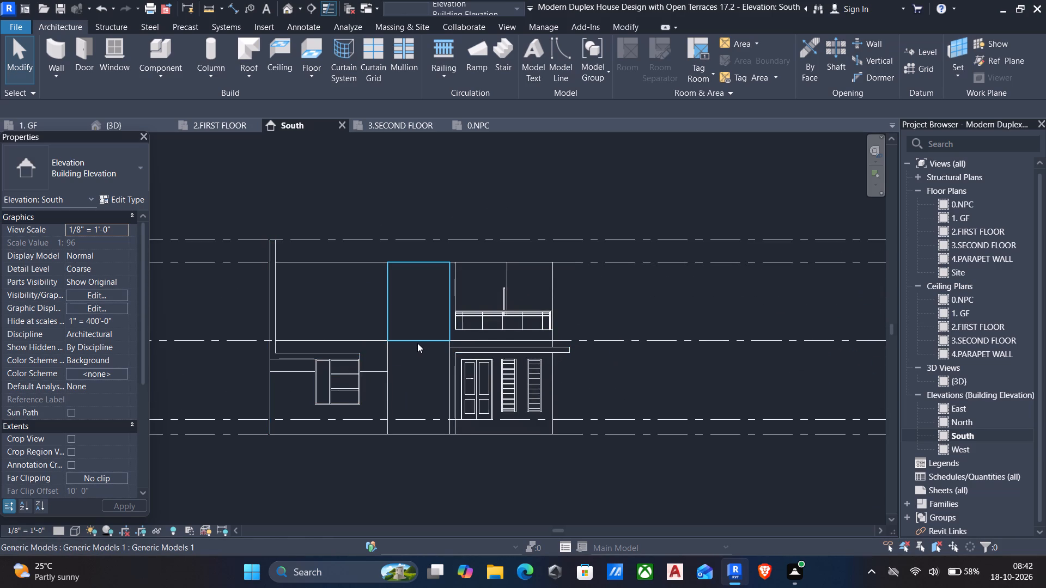
pyautogui.scroll(-3, 417, 343)
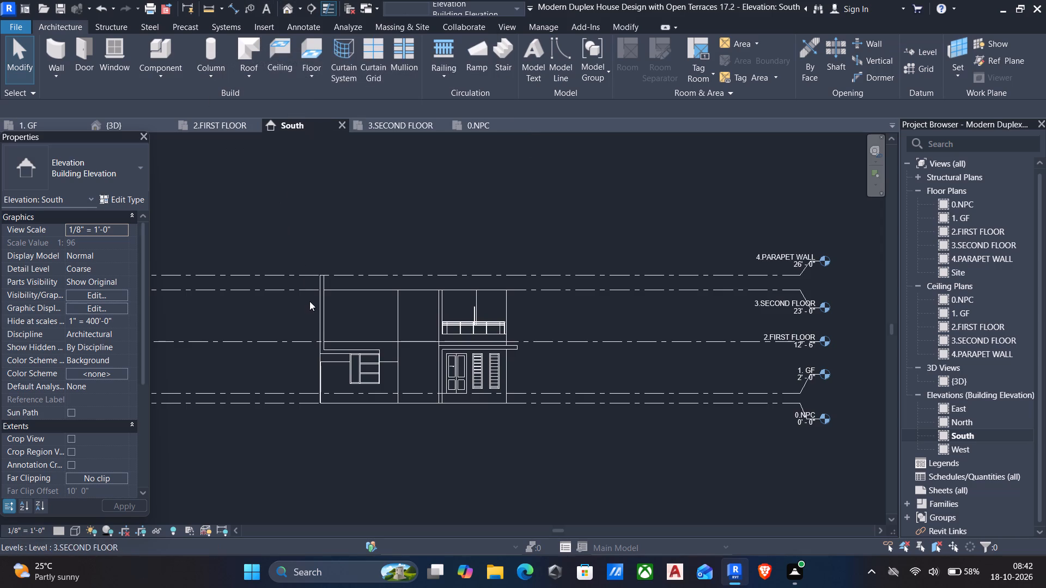
pyautogui.scroll(3, 354, 344)
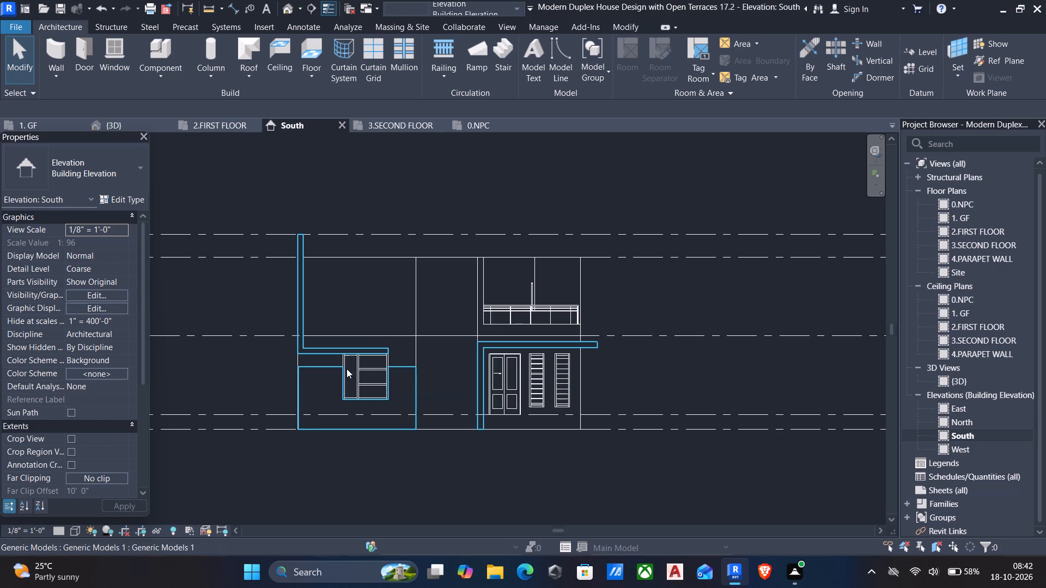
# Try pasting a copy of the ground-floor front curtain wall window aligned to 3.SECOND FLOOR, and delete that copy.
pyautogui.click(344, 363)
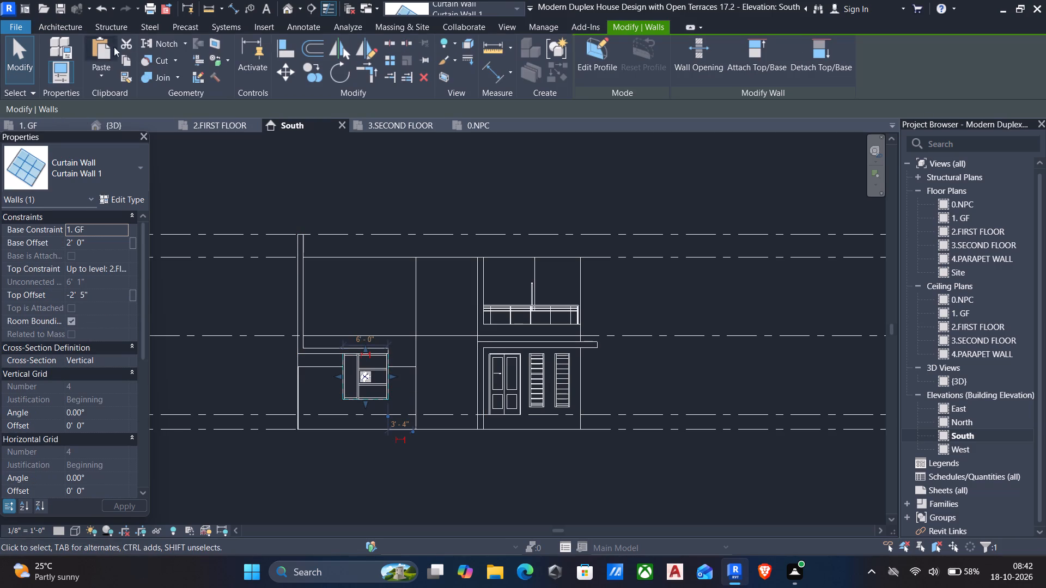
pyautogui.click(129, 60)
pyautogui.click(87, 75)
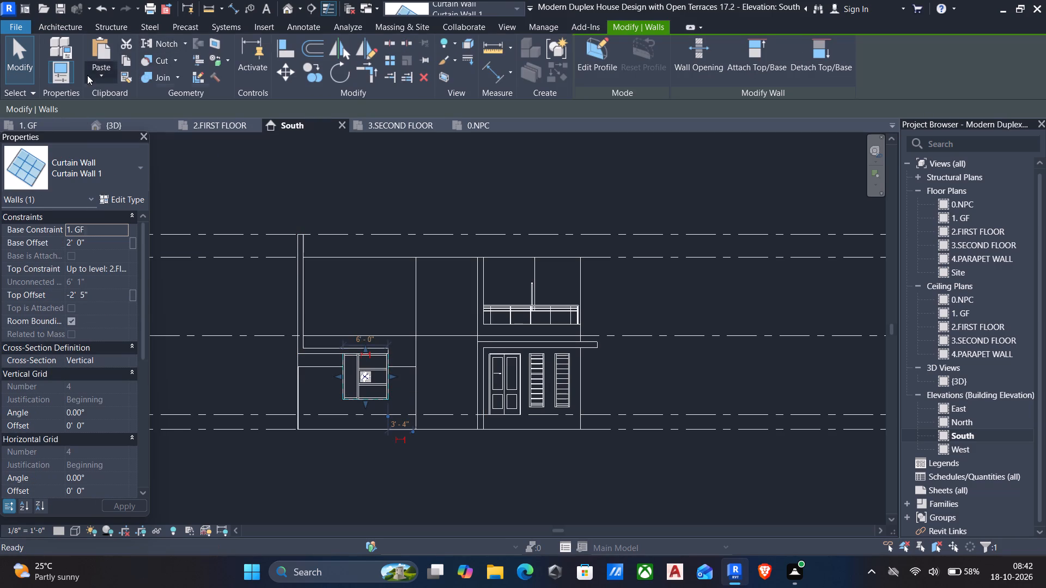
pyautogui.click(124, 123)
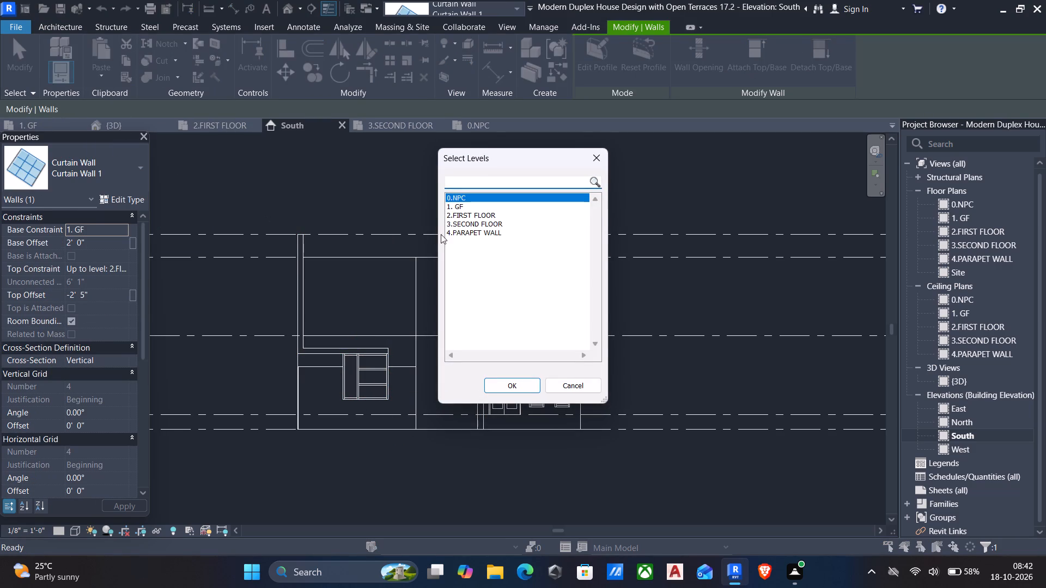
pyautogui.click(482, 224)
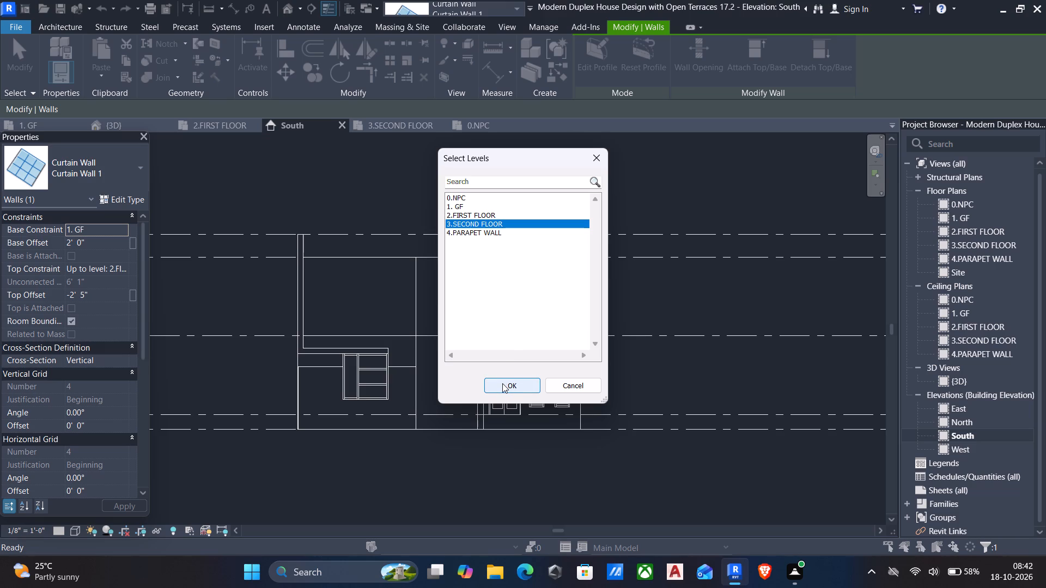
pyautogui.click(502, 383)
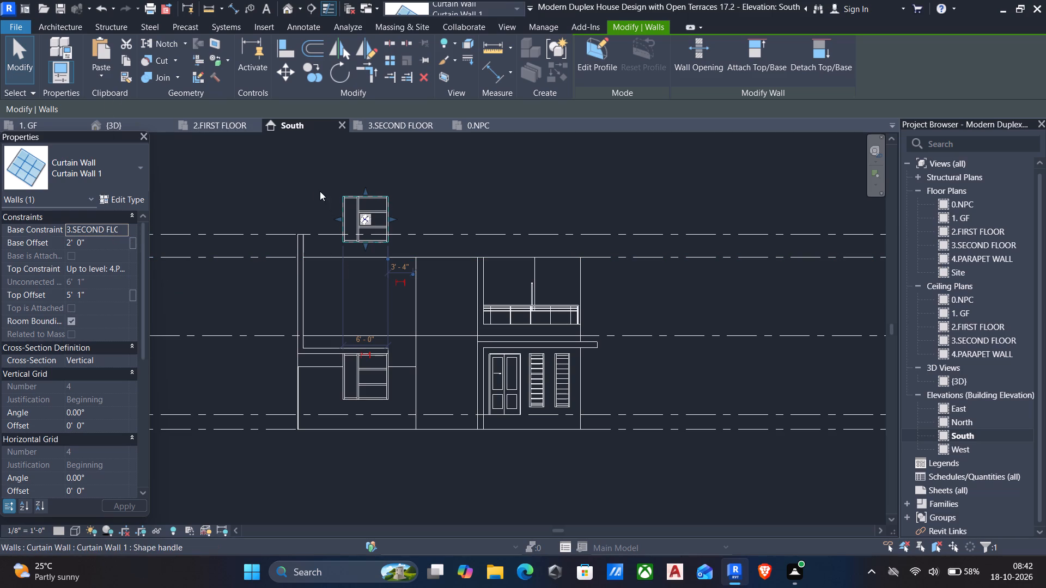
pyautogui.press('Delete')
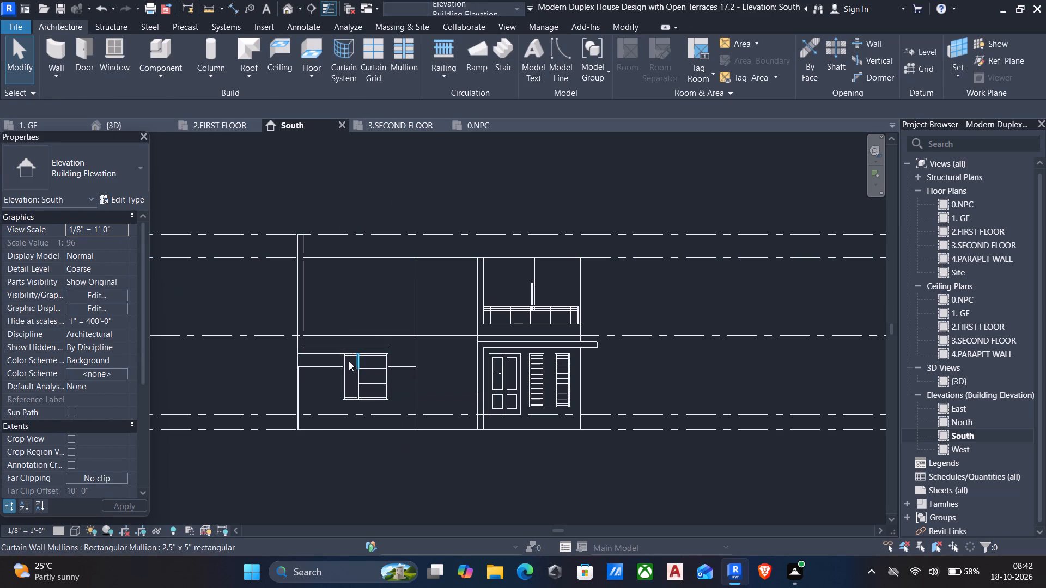
# Copy the ground-floor front curtain wall window and paste it aligned to the 2.FIRST FLOOR level.
pyautogui.click(348, 360)
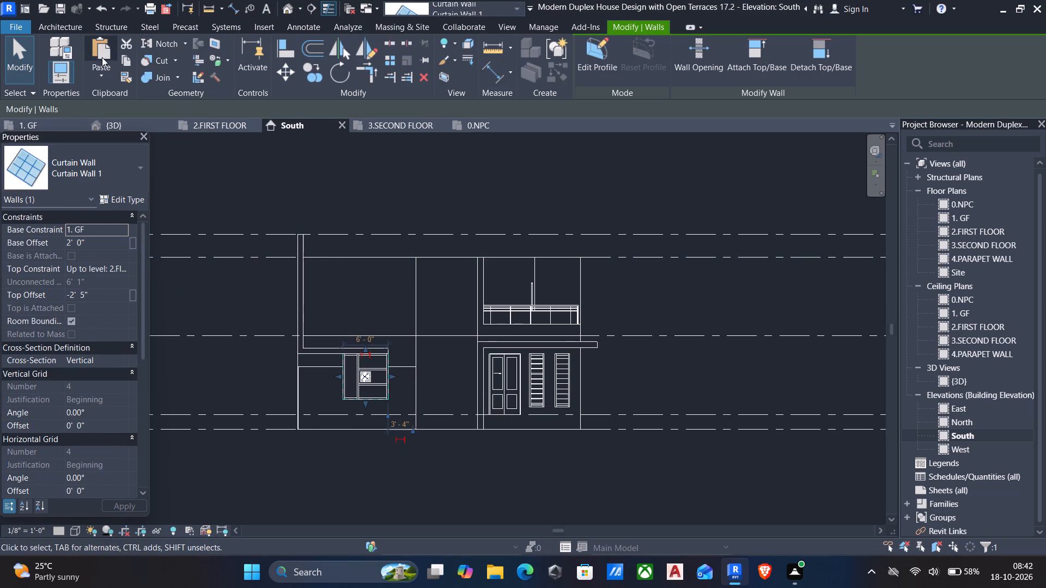
pyautogui.click(124, 62)
pyautogui.click(103, 79)
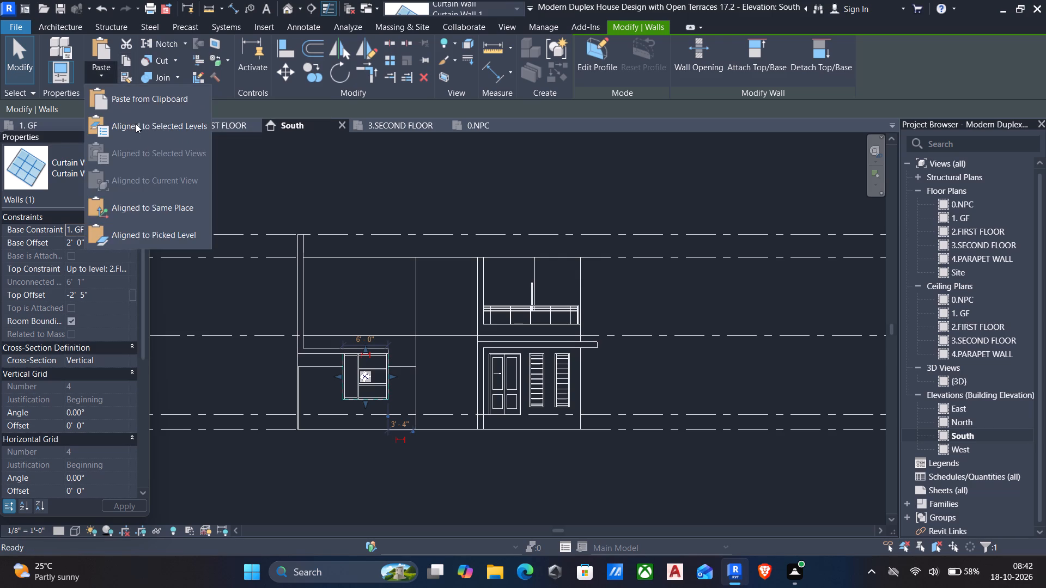
pyautogui.click(136, 124)
pyautogui.click(472, 218)
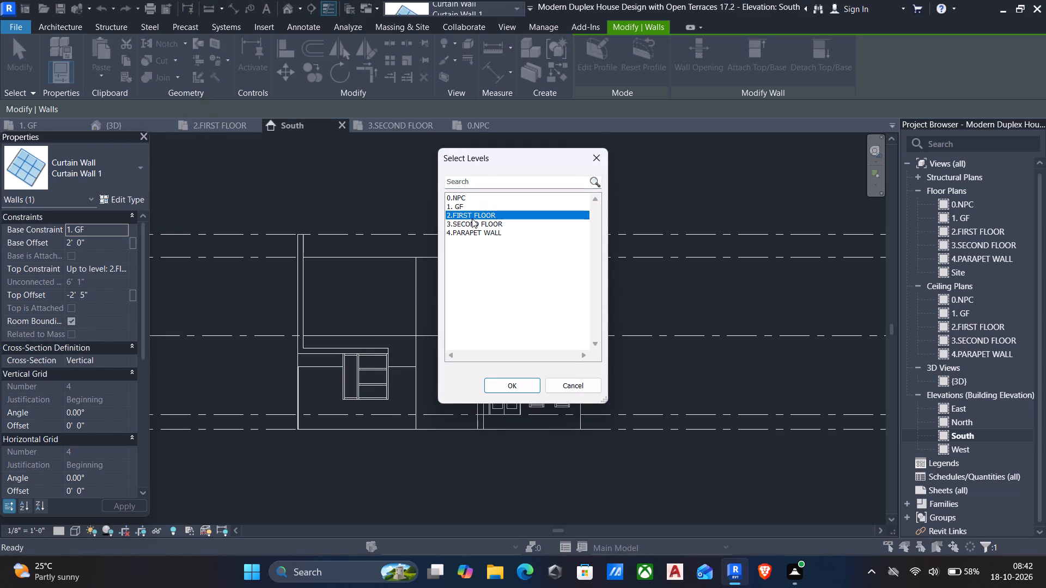
pyautogui.click(498, 384)
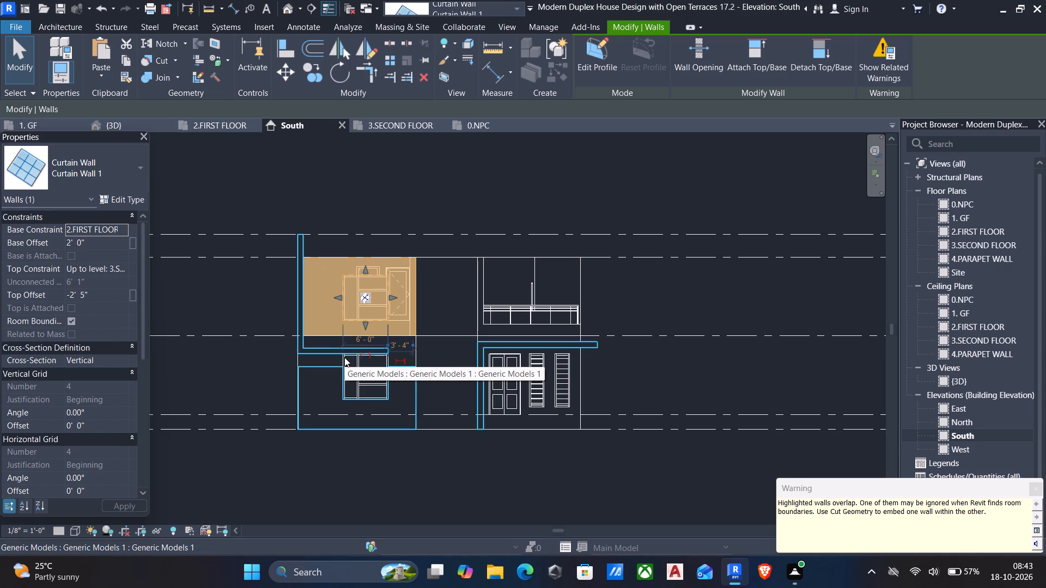
pyautogui.press('Escape')
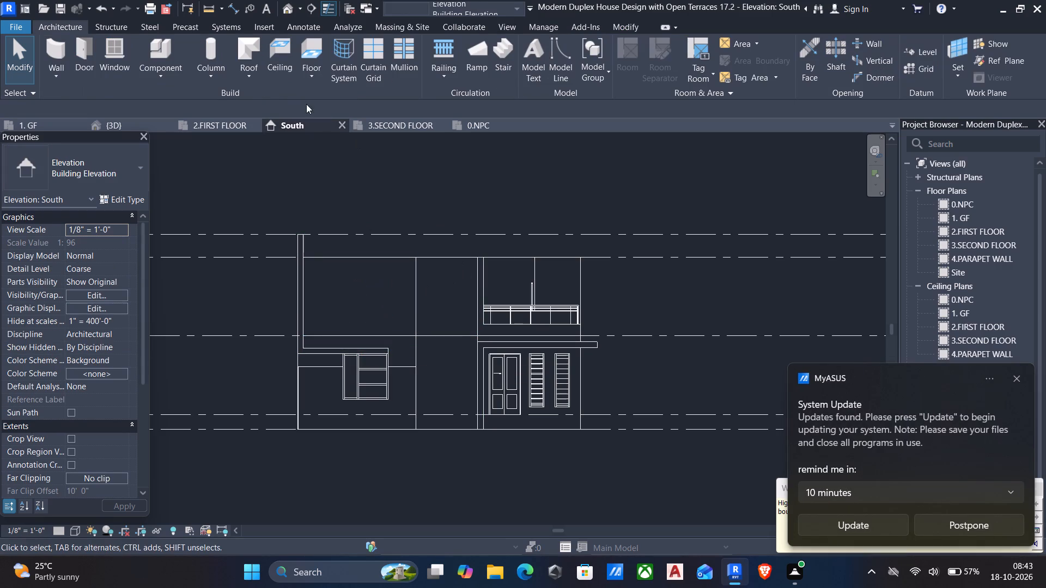
# In the 3D view, switched to Wireframe, cut the first-floor front wall with the pasted curtain wall window.
pyautogui.click(287, 10)
pyautogui.moveTo(453, 396); pyautogui.dragTo(452, 400, button='middle')
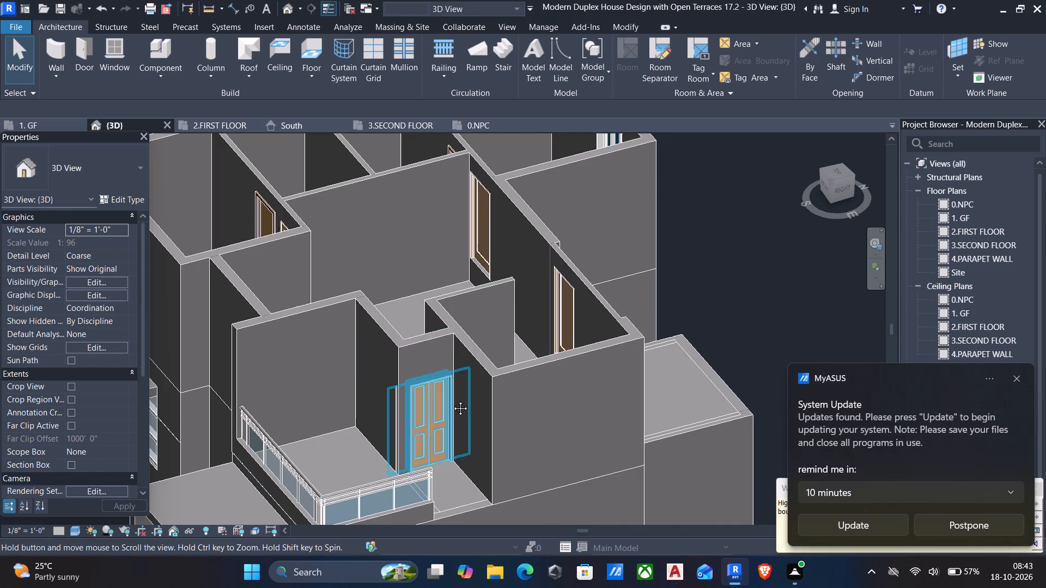
pyautogui.moveTo(452, 400); pyautogui.dragTo(482, 336, button='middle')
pyautogui.scroll(-5, 482, 336)
pyautogui.keyDown('shift'); pyautogui.moveTo(462, 353); pyautogui.dragTo(465, 353, button='middle'); pyautogui.keyUp('shift')
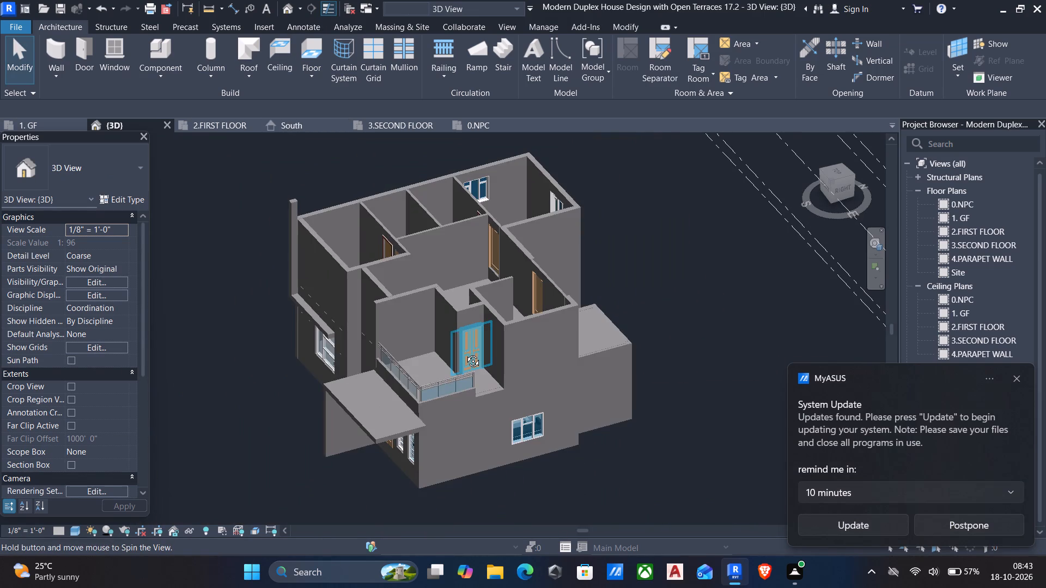
pyautogui.keyDown('shift'); pyautogui.moveTo(465, 353); pyautogui.dragTo(534, 343, button='middle'); pyautogui.keyUp('shift')
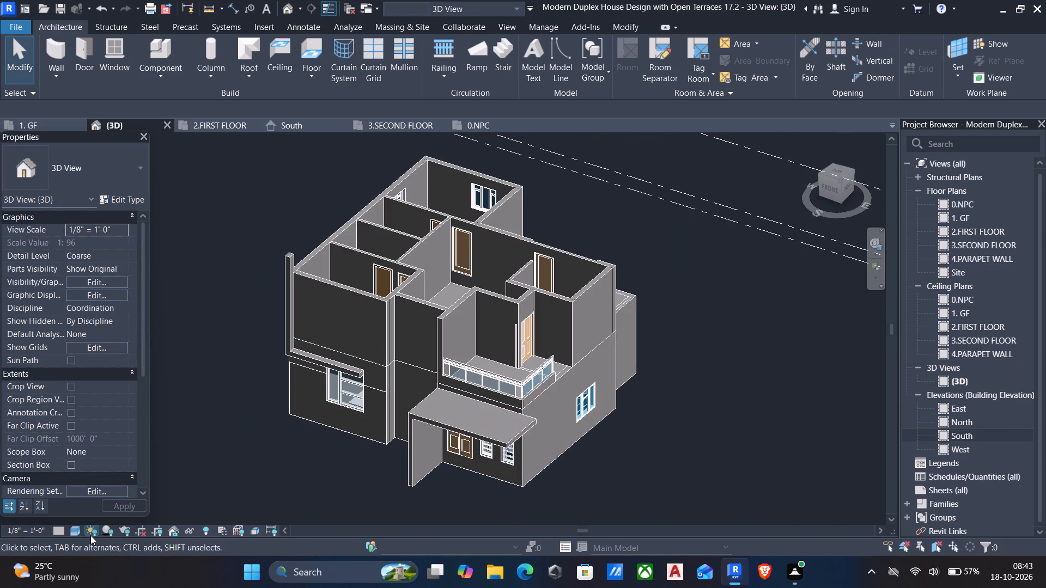
pyautogui.click(76, 528)
pyautogui.click(98, 453)
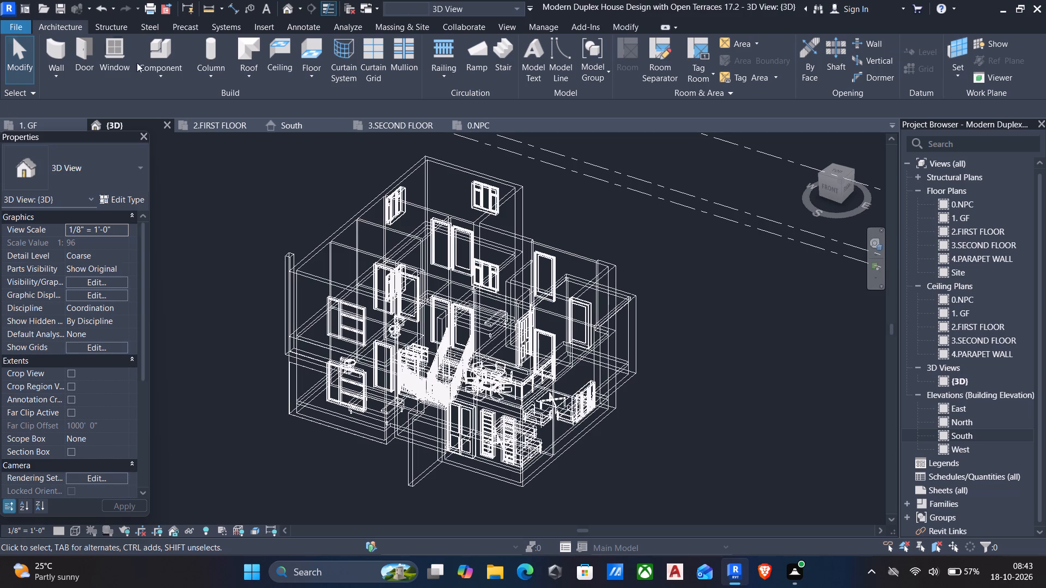
pyautogui.press('l')
pyautogui.press('i')
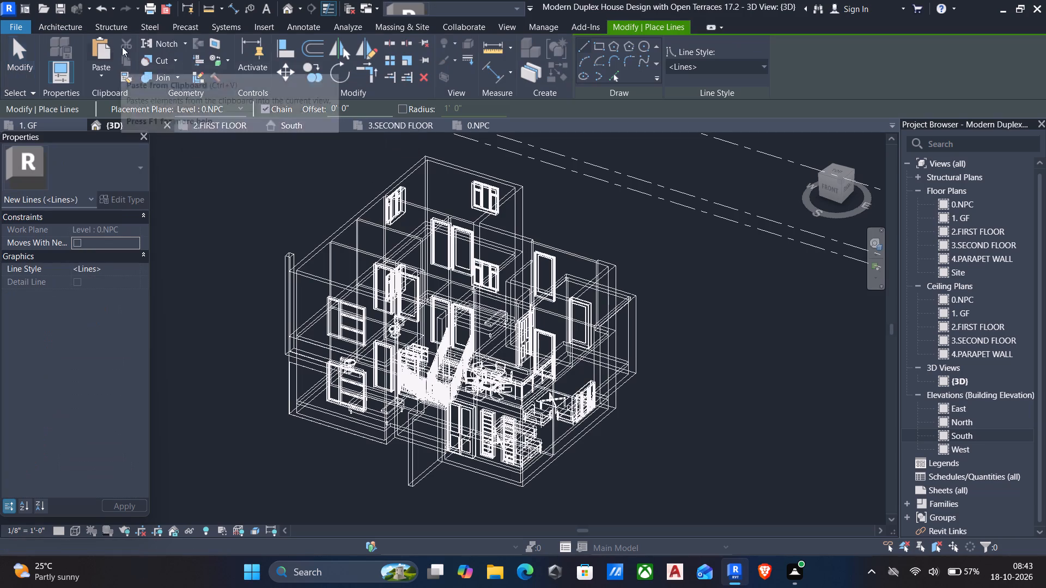
pyautogui.click(159, 56)
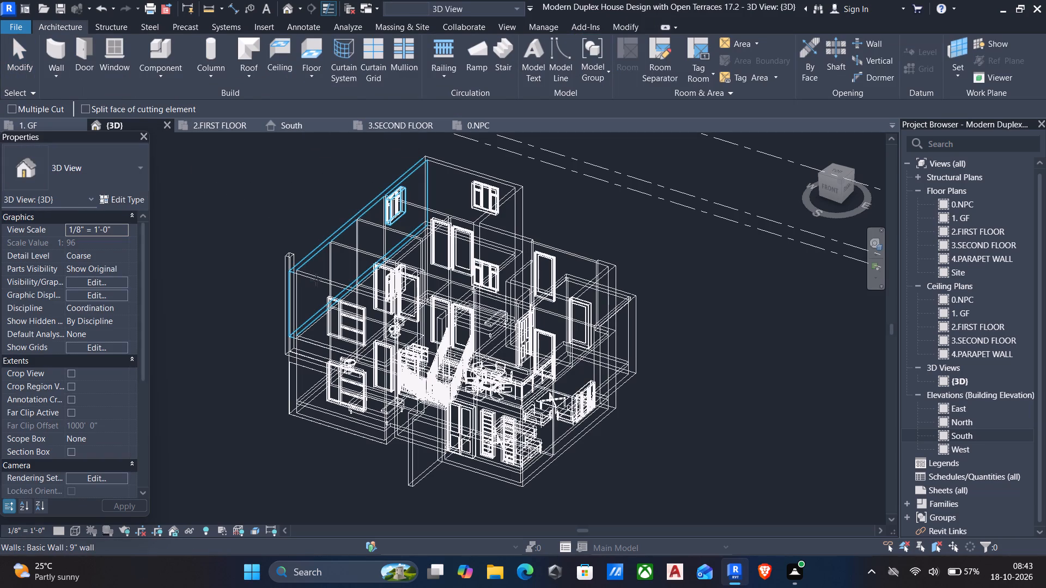
pyautogui.click(316, 280)
pyautogui.click(335, 296)
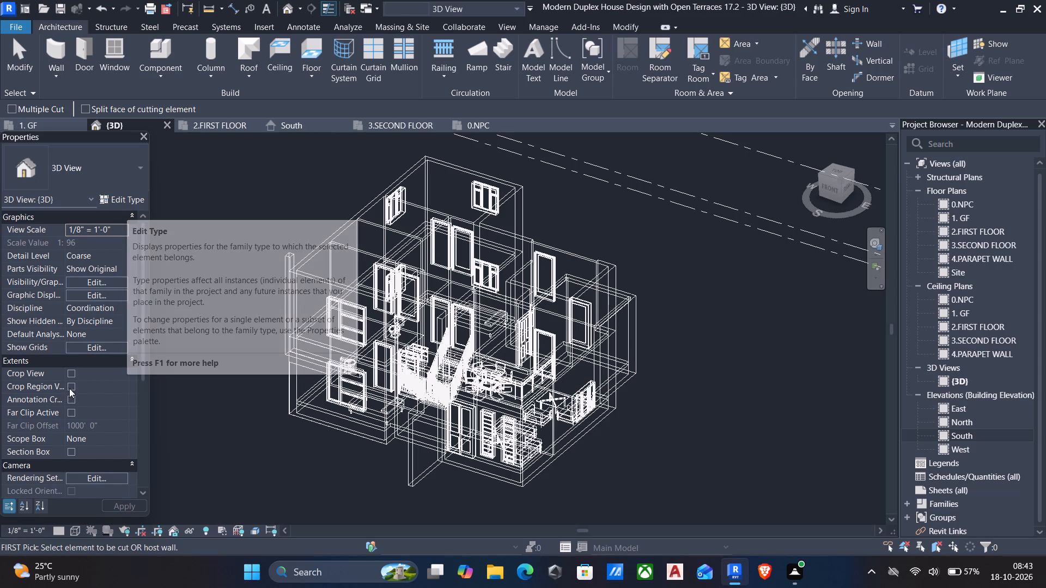
# Set the 3D view back to Shaded and inspect the two stacked windows on the front facade.
pyautogui.click(75, 530)
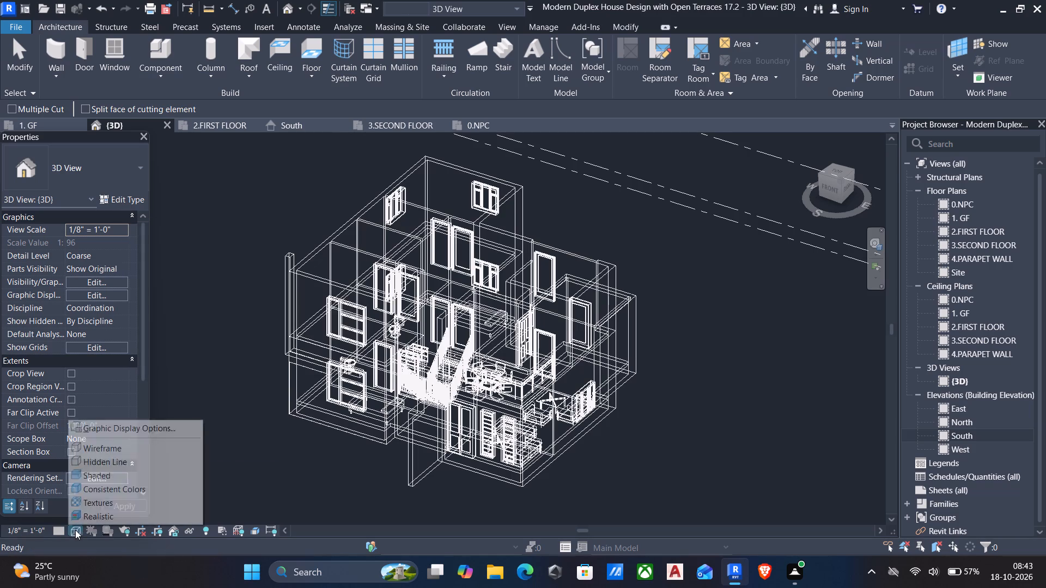
pyautogui.click(86, 476)
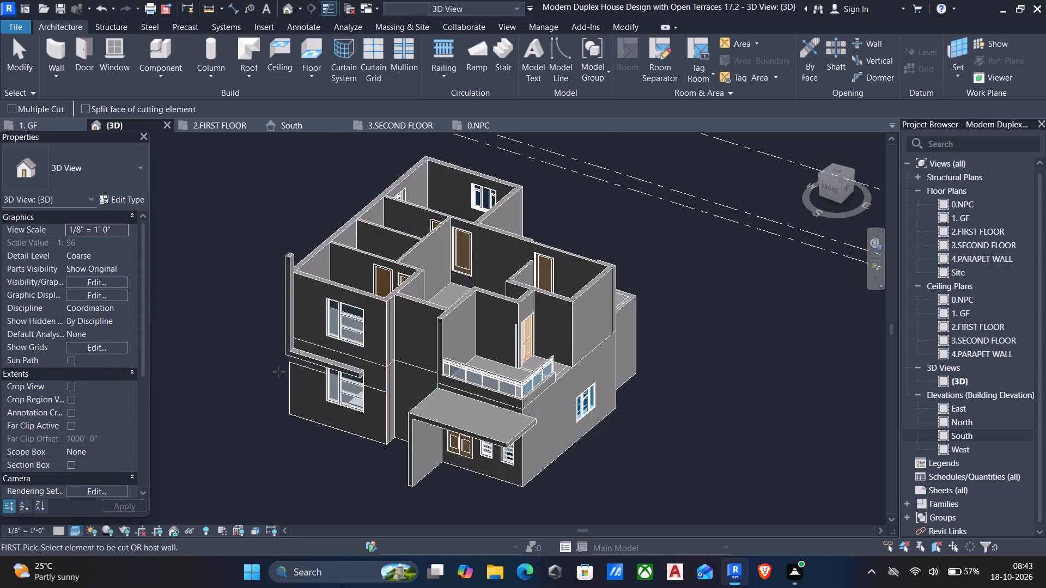
pyautogui.scroll(4, 290, 389)
pyautogui.scroll(-3, 292, 402)
pyautogui.keyDown('shift'); pyautogui.moveTo(291, 409); pyautogui.dragTo(365, 326, button='middle'); pyautogui.keyUp('shift')
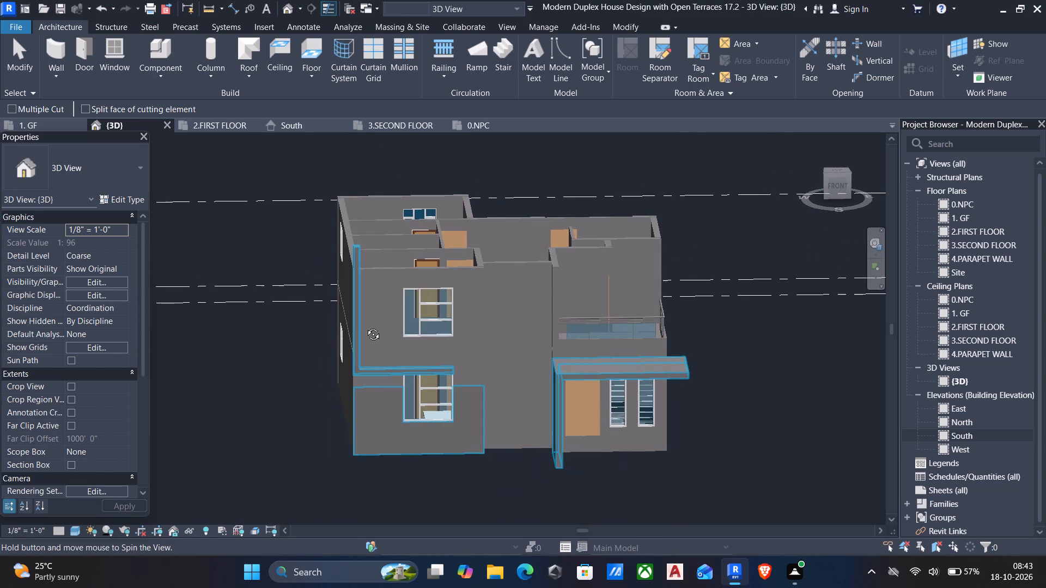
pyautogui.keyDown('shift'); pyautogui.moveTo(365, 326); pyautogui.dragTo(339, 272, button='middle'); pyautogui.keyUp('shift')
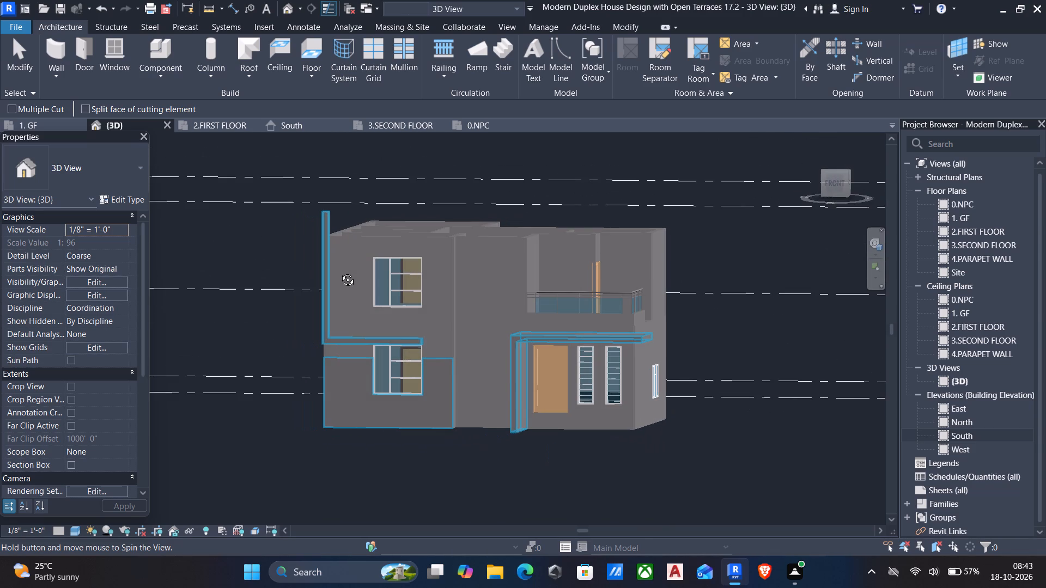
pyautogui.keyDown('shift'); pyautogui.moveTo(339, 272); pyautogui.dragTo(341, 268, button='middle'); pyautogui.keyUp('shift')
pyautogui.scroll(4, 396, 335)
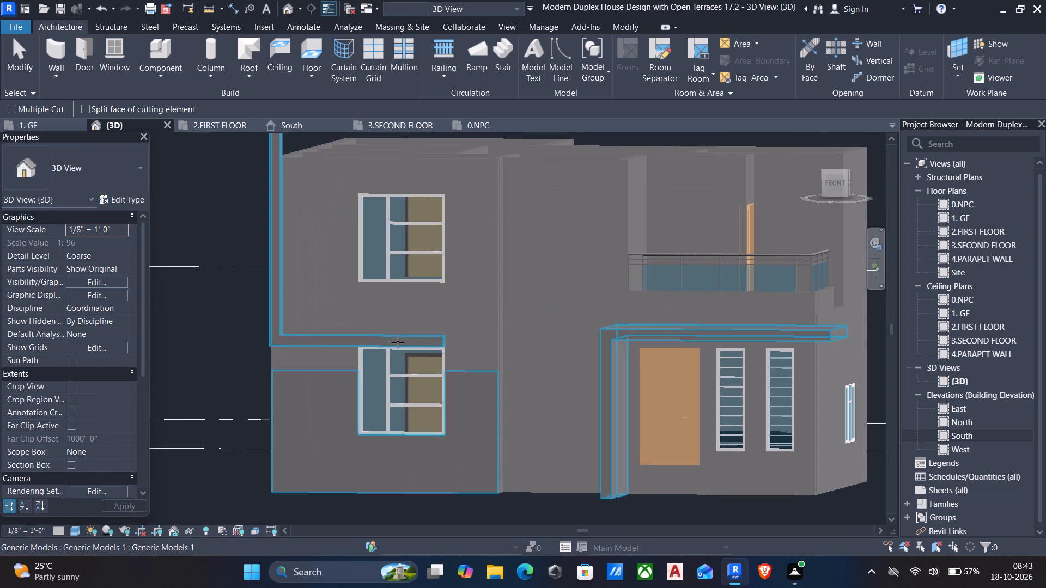
pyautogui.press('Escape')
# Edit the L-shaped frame extrusion's sketch in the in-place model, extending its horizontal leg past the window to 12'-5 1/2" along the upper edge.
pyautogui.click(392, 338)
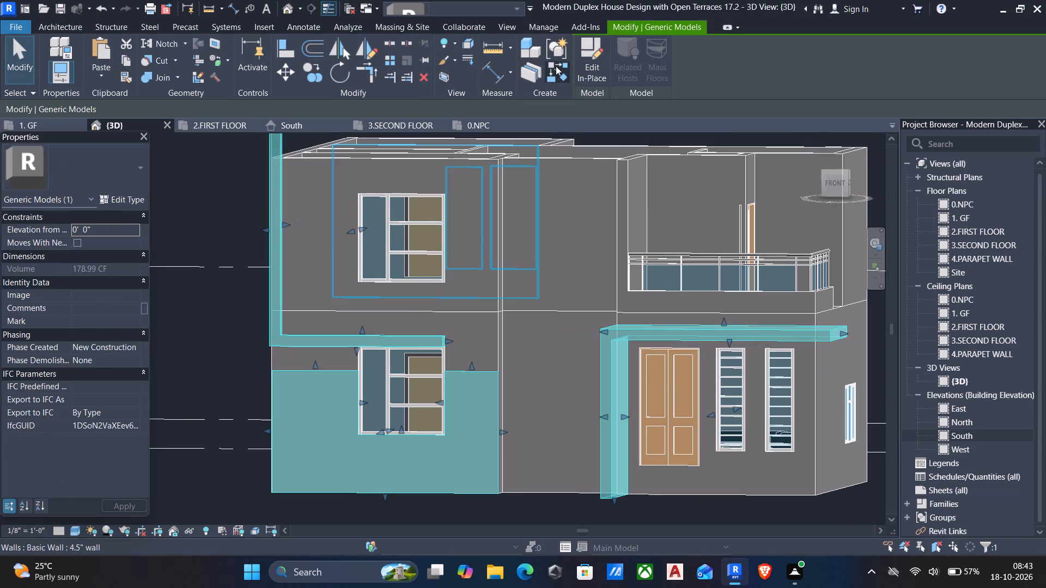
pyautogui.click(585, 57)
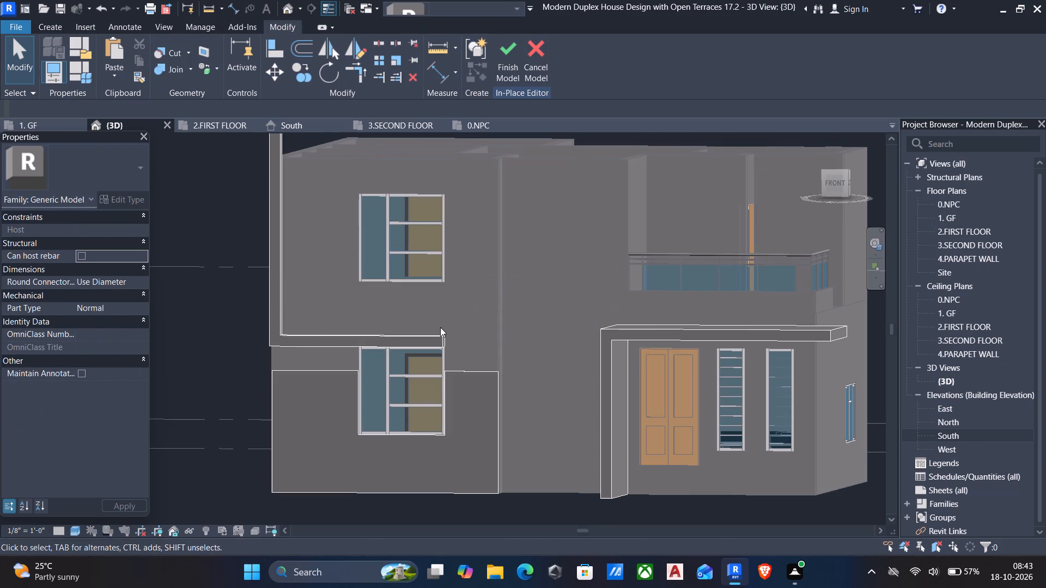
pyautogui.click(427, 335)
pyautogui.click(510, 72)
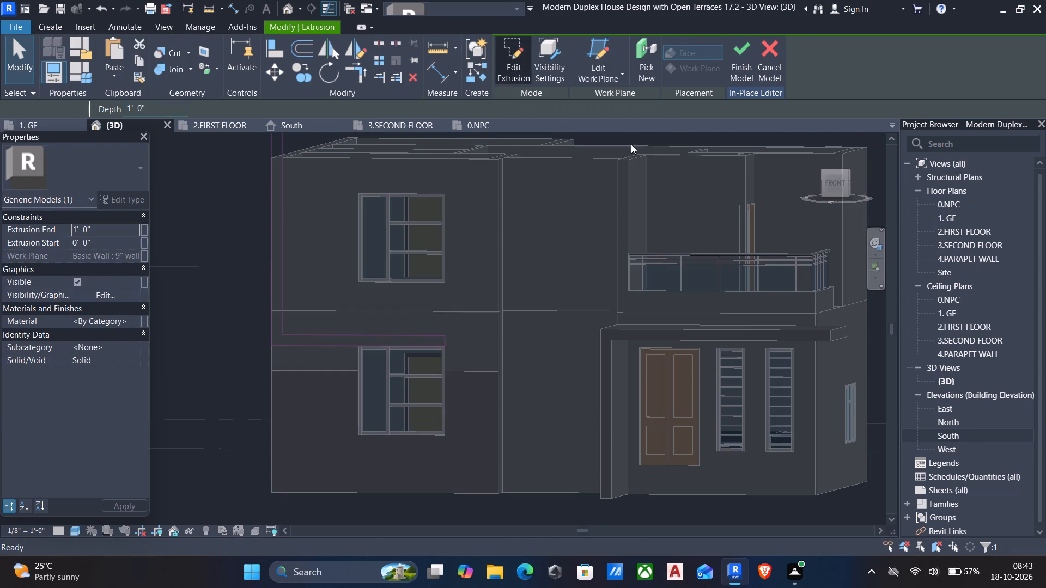
pyautogui.click(832, 185)
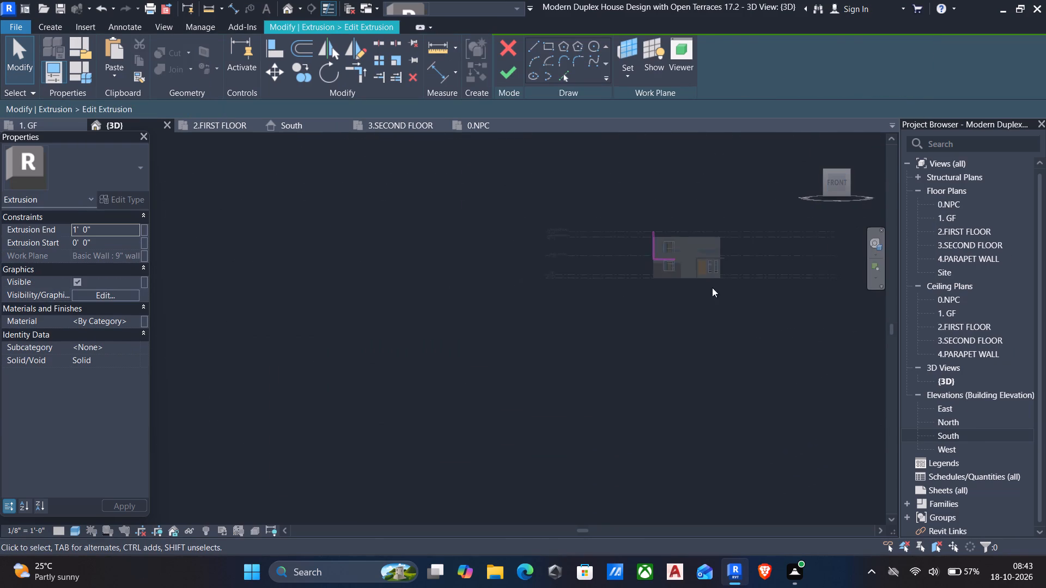
pyautogui.scroll(4, 278, 344)
pyautogui.scroll(5, 476, 327)
pyautogui.scroll(10, 579, 324)
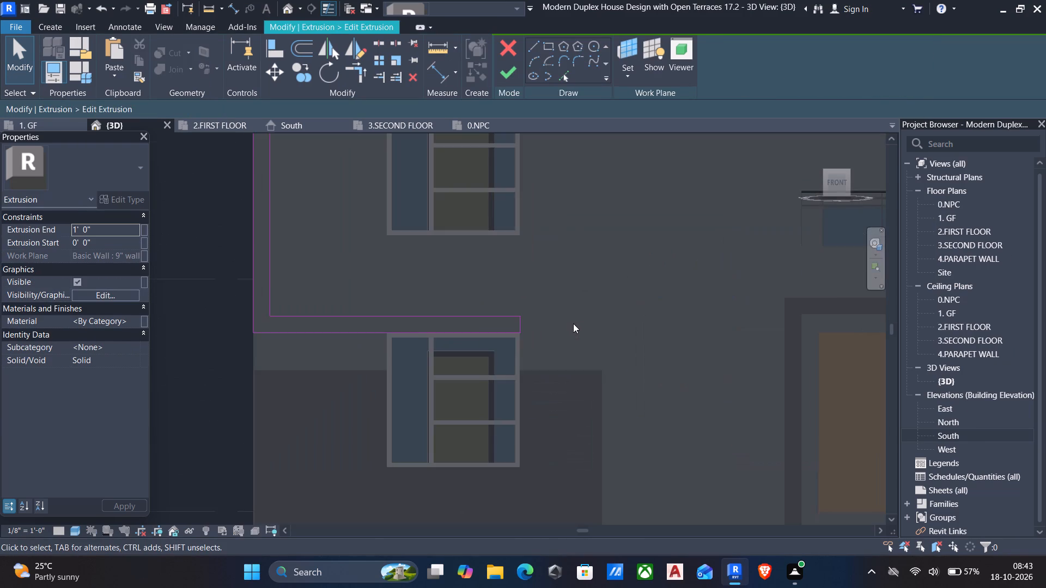
pyautogui.moveTo(466, 279); pyautogui.dragTo(540, 379)
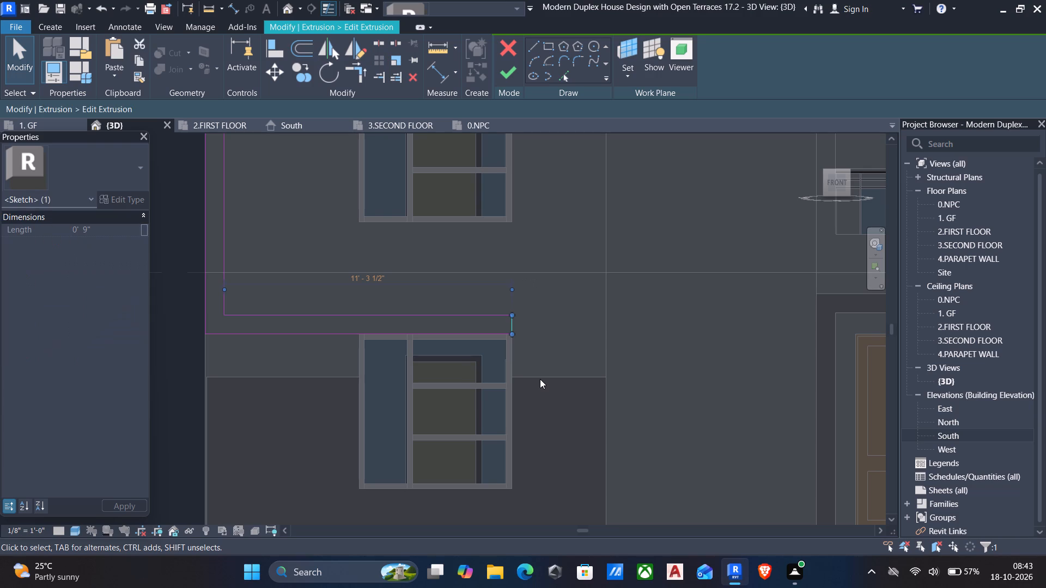
pyautogui.press('Right')
pyautogui.press('Right')
pyautogui.press('Right')
pyautogui.press('Right')
pyautogui.press('Right')
pyautogui.press('Right')
pyautogui.press('Right')
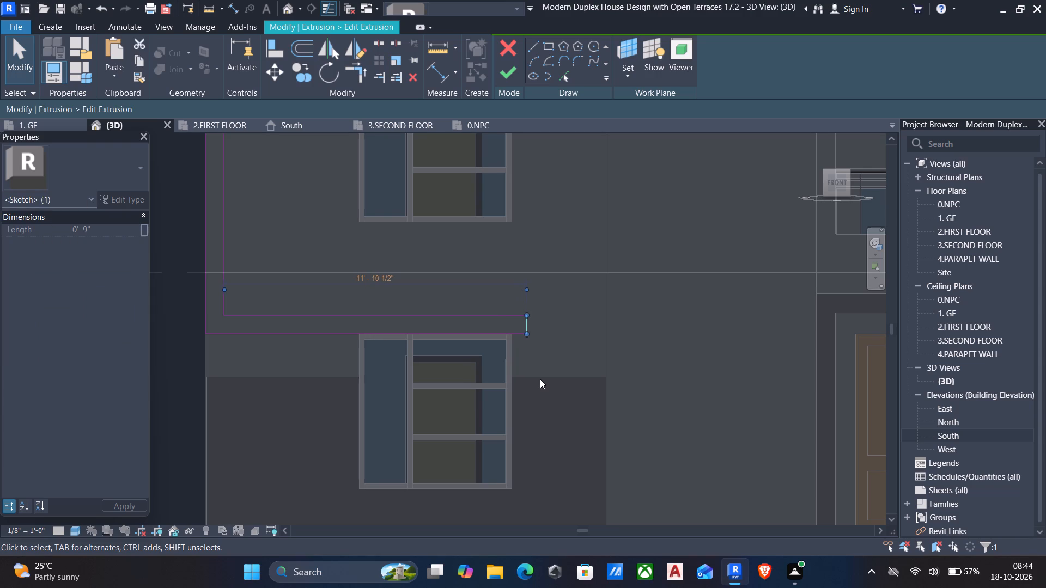
pyautogui.press('Right')
pyautogui.press('Right')
pyautogui.press('Right')
pyautogui.press('Right')
pyautogui.press('Right')
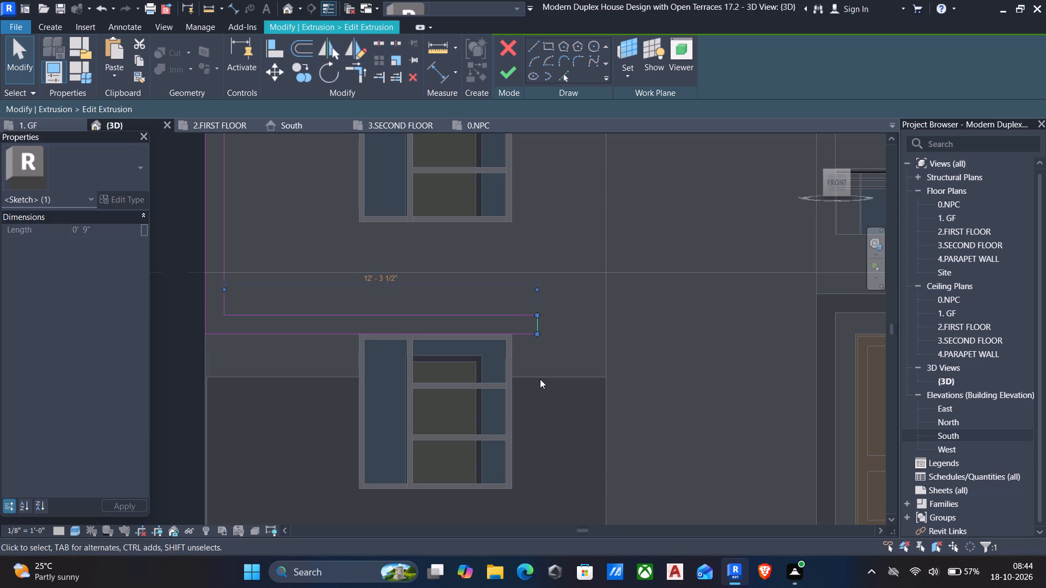
pyautogui.press('Right')
pyautogui.press('Right')
pyautogui.click(507, 72)
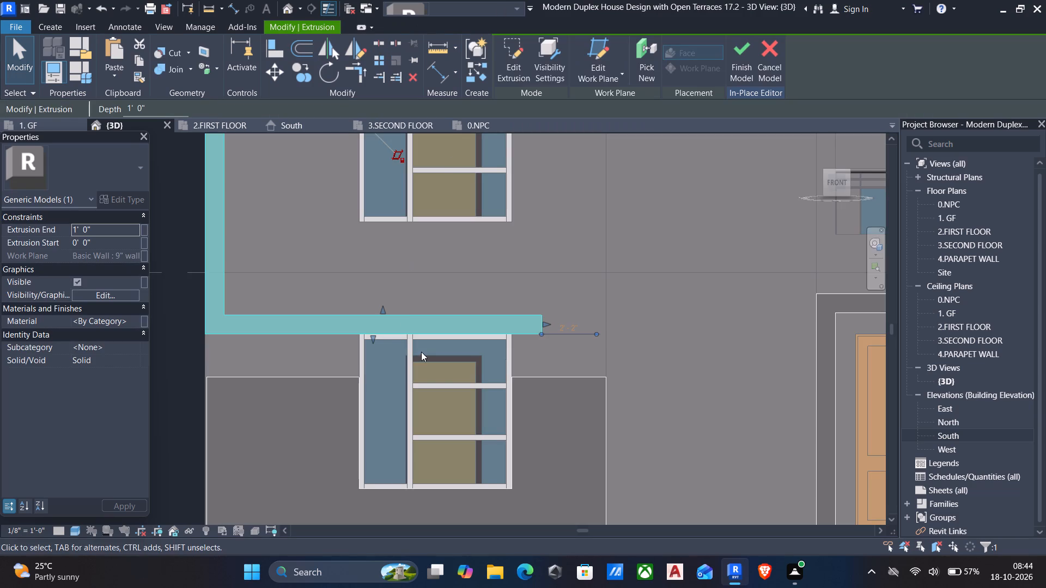
# Start a new extrusion in the in-place model and set its work plane to the first-floor front wall's face.
pyautogui.moveTo(421, 354); pyautogui.dragTo(573, 455, button='middle')
pyautogui.scroll(1, 573, 455)
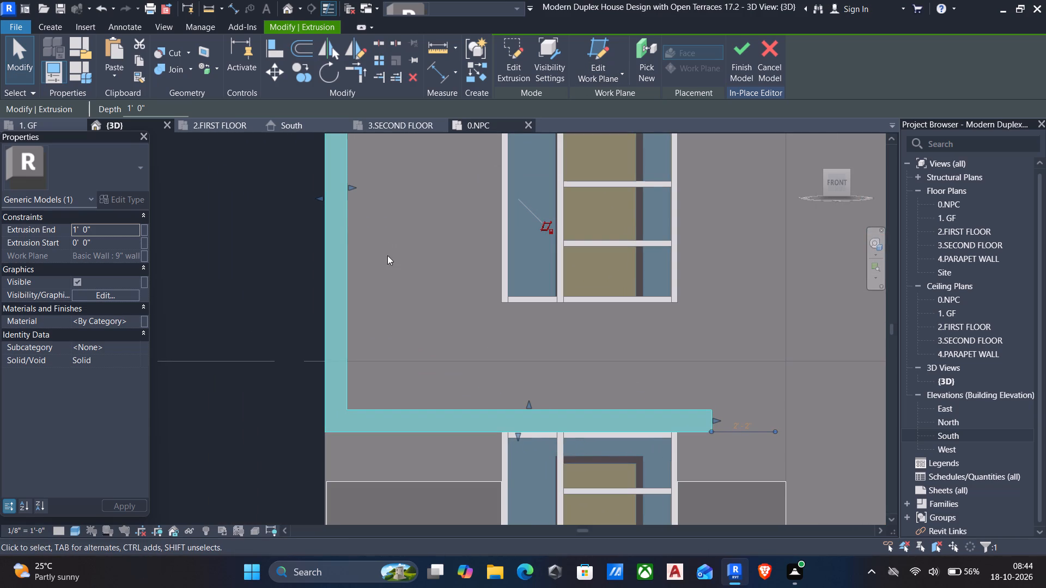
pyautogui.click(63, 26)
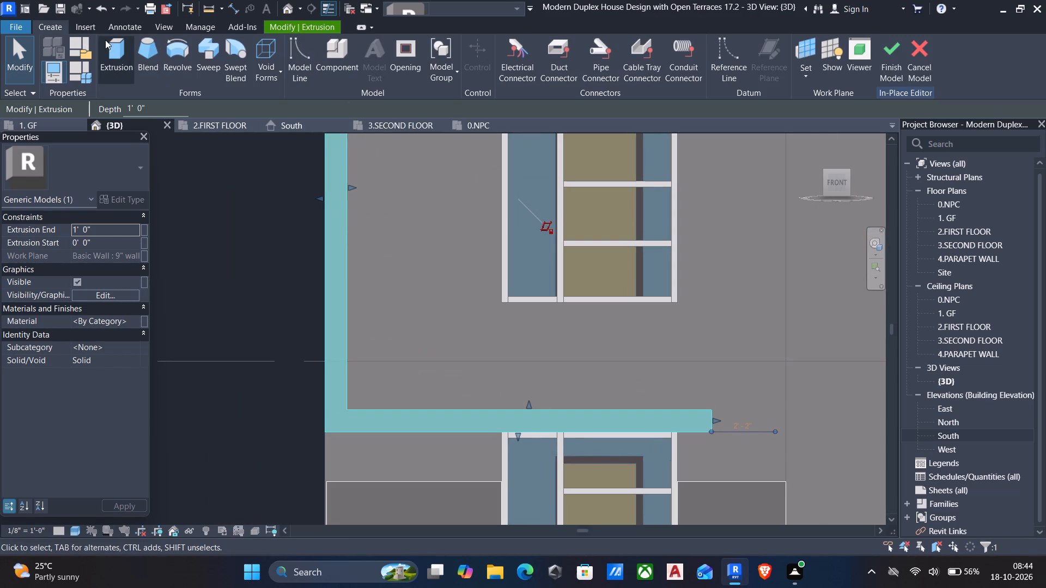
pyautogui.click(110, 49)
pyautogui.click(628, 77)
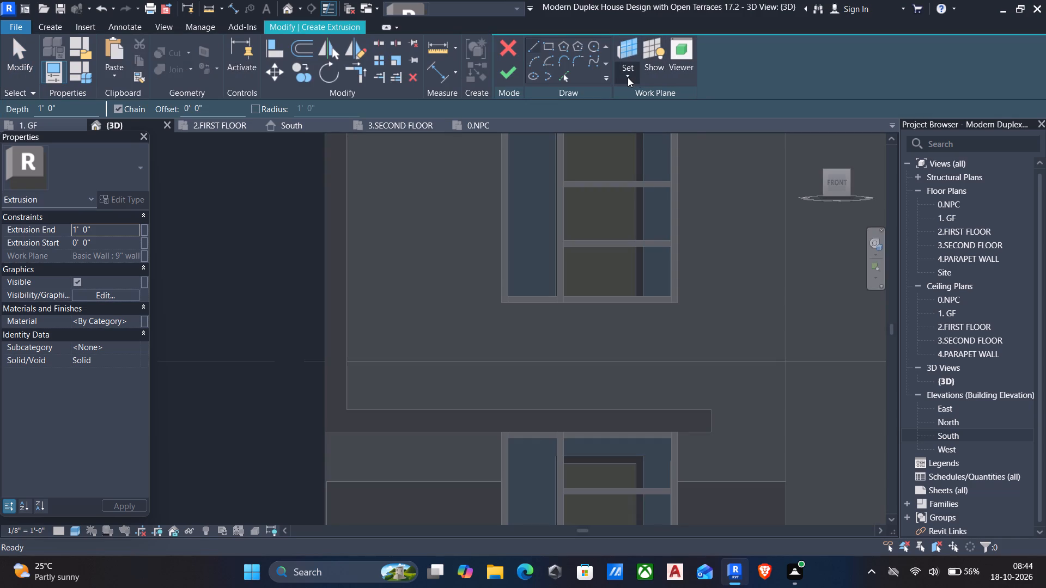
pyautogui.click(647, 127)
pyautogui.scroll(-5, 571, 228)
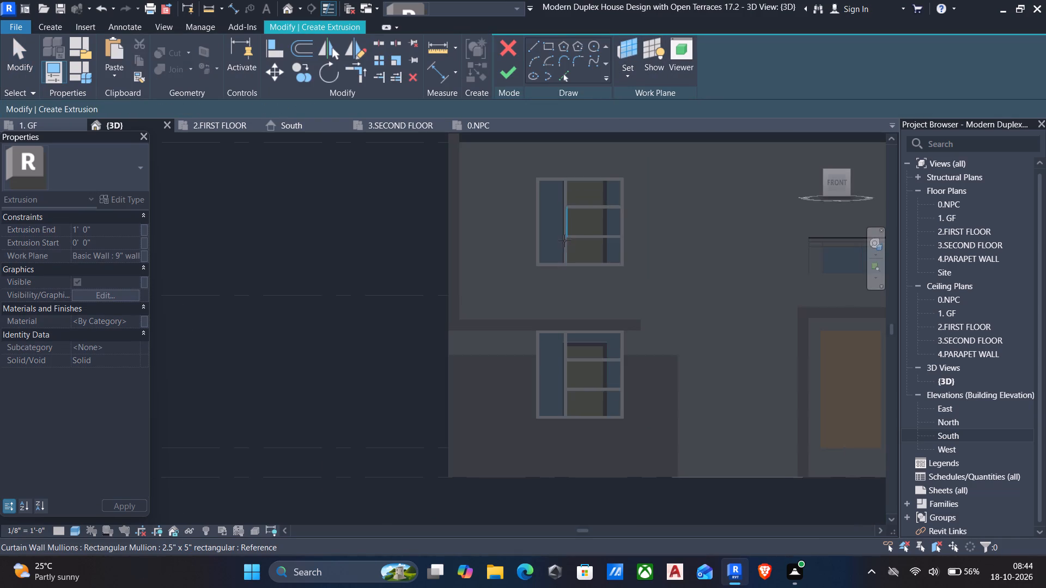
pyautogui.keyDown('shift'); pyautogui.moveTo(557, 248); pyautogui.dragTo(538, 265, button='middle'); pyautogui.keyUp('shift')
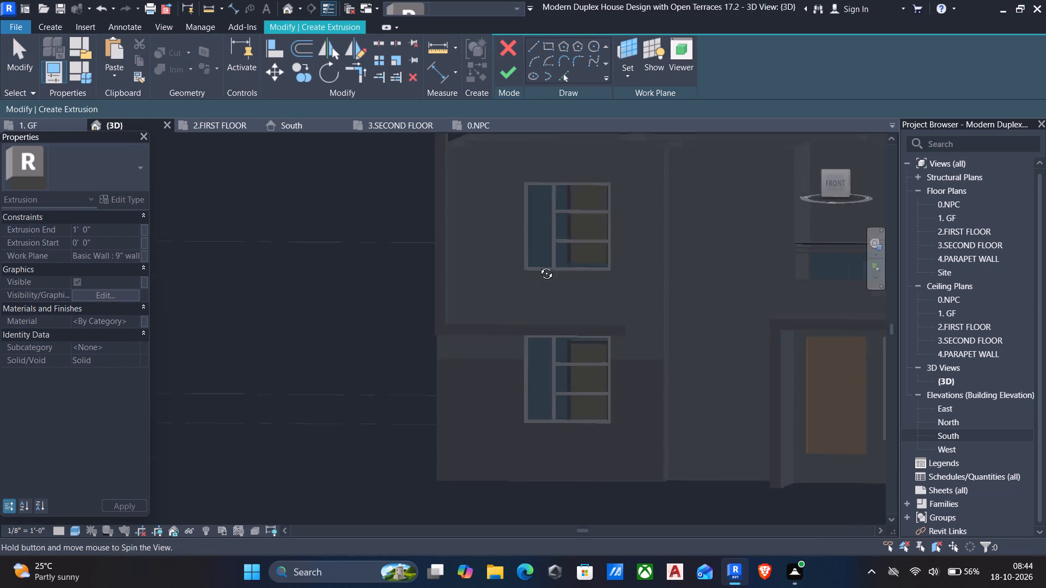
pyautogui.keyDown('shift'); pyautogui.moveTo(538, 265); pyautogui.dragTo(514, 332, button='middle'); pyautogui.keyUp('shift')
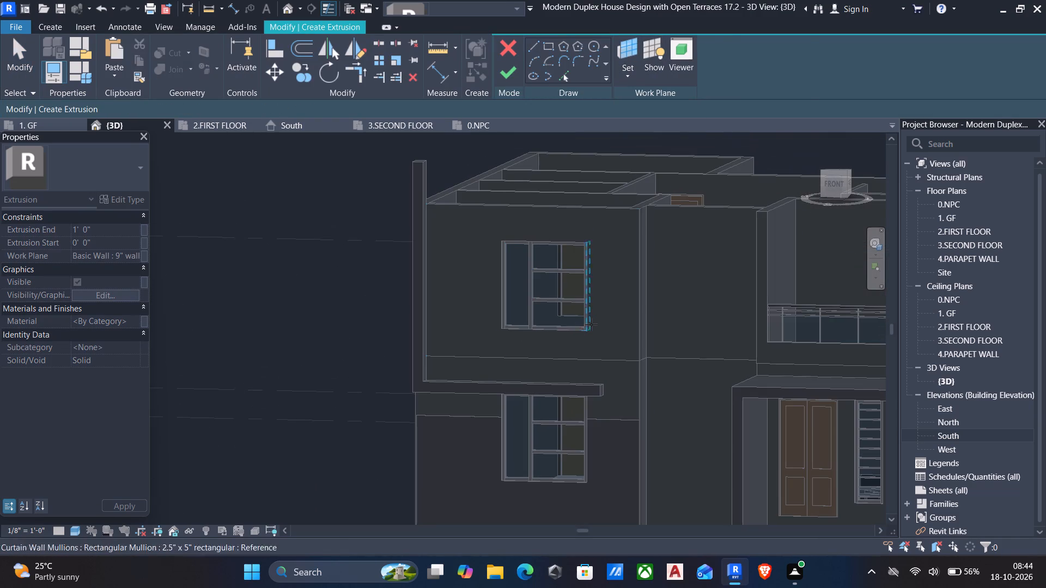
pyautogui.keyDown('shift'); pyautogui.moveTo(590, 327); pyautogui.dragTo(570, 388, button='middle'); pyautogui.keyUp('shift')
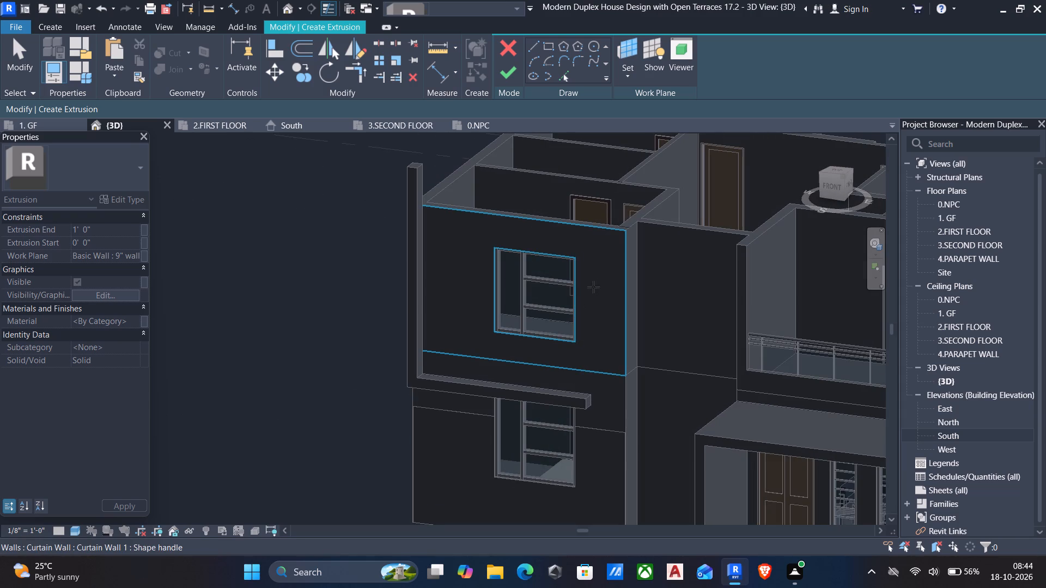
pyautogui.click(621, 252)
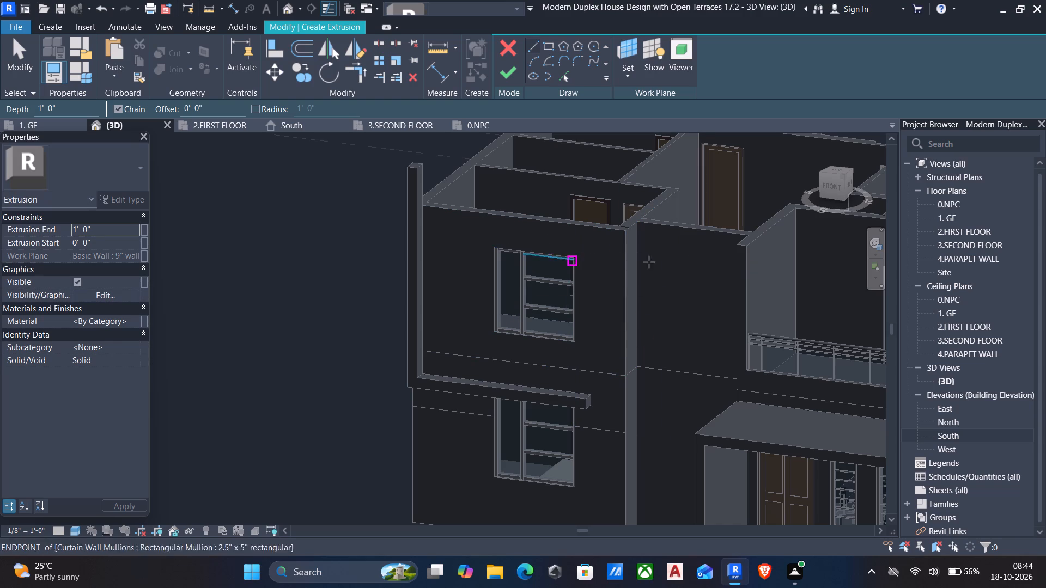
# In front view, sketch a rectangle about 8'-1 1/2" wide and 10'-7" high from the frame's inner vertical edge down to its horizontal leg.
pyautogui.click(834, 183)
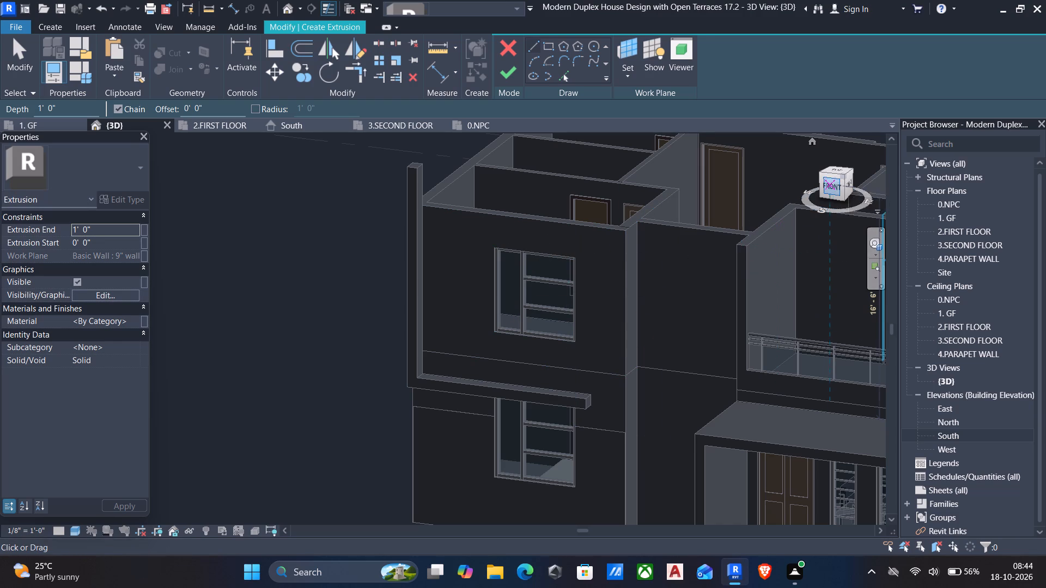
pyautogui.scroll(4, 530, 341)
pyautogui.scroll(4, 469, 346)
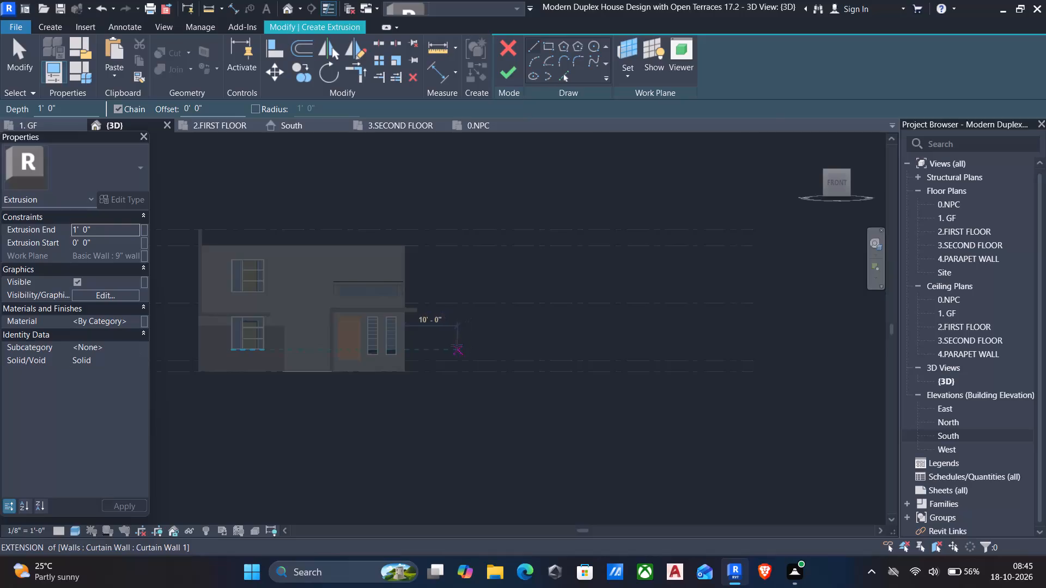
pyautogui.moveTo(457, 346); pyautogui.dragTo(631, 384, button='middle')
pyautogui.scroll(3, 423, 304)
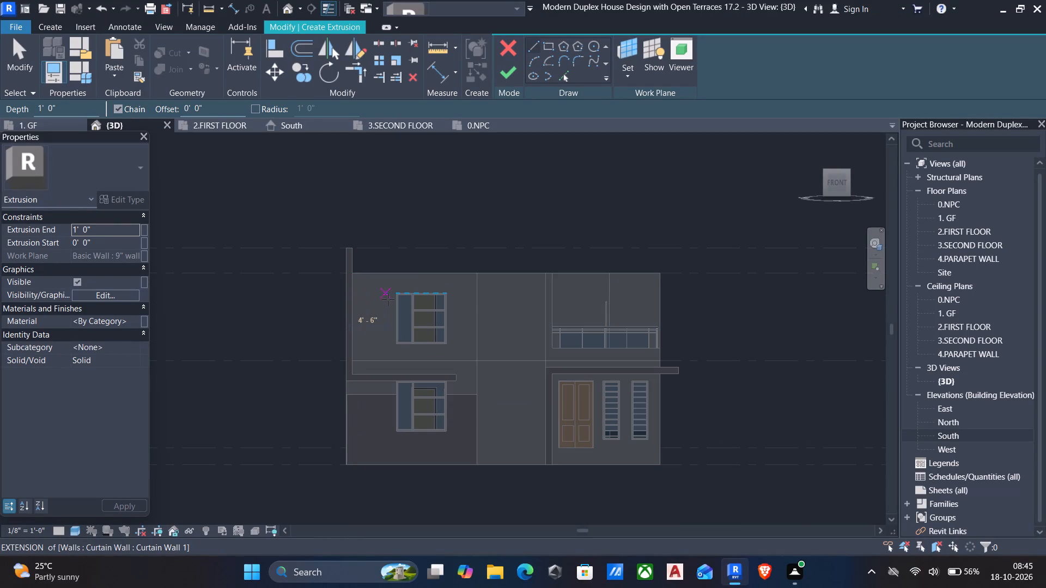
pyautogui.scroll(4, 388, 299)
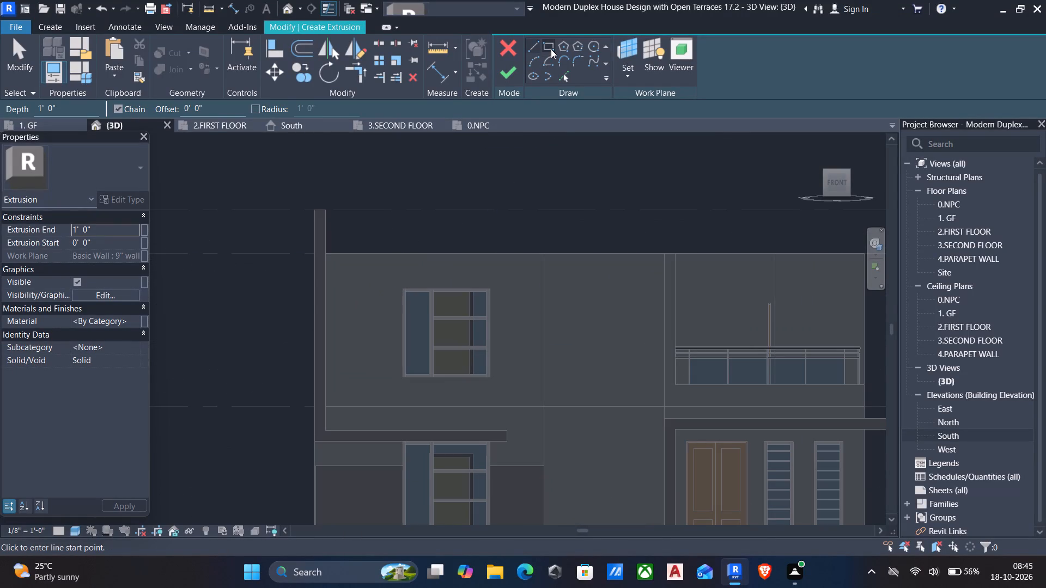
pyautogui.click(551, 49)
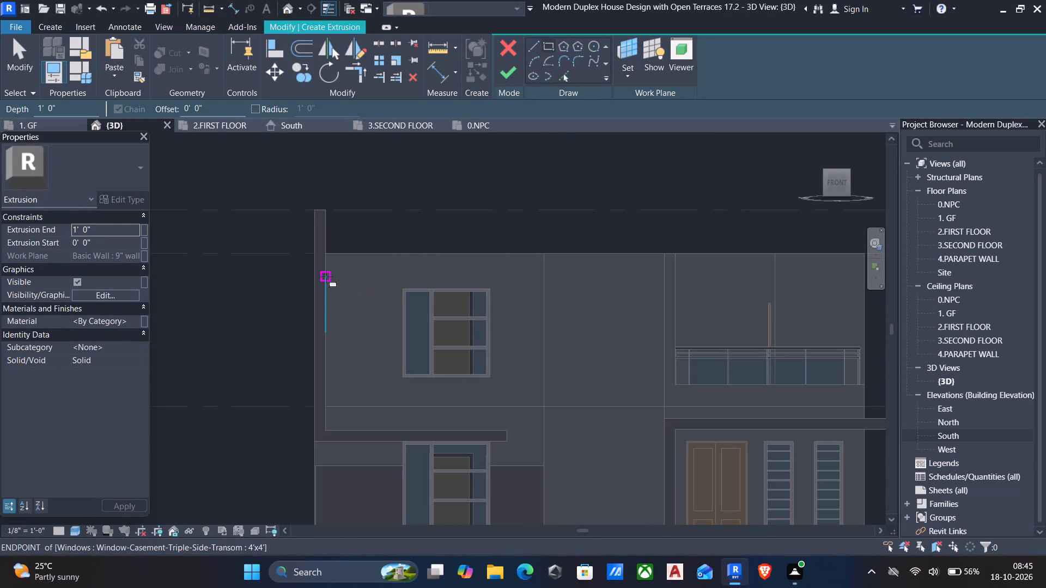
pyautogui.click(326, 277)
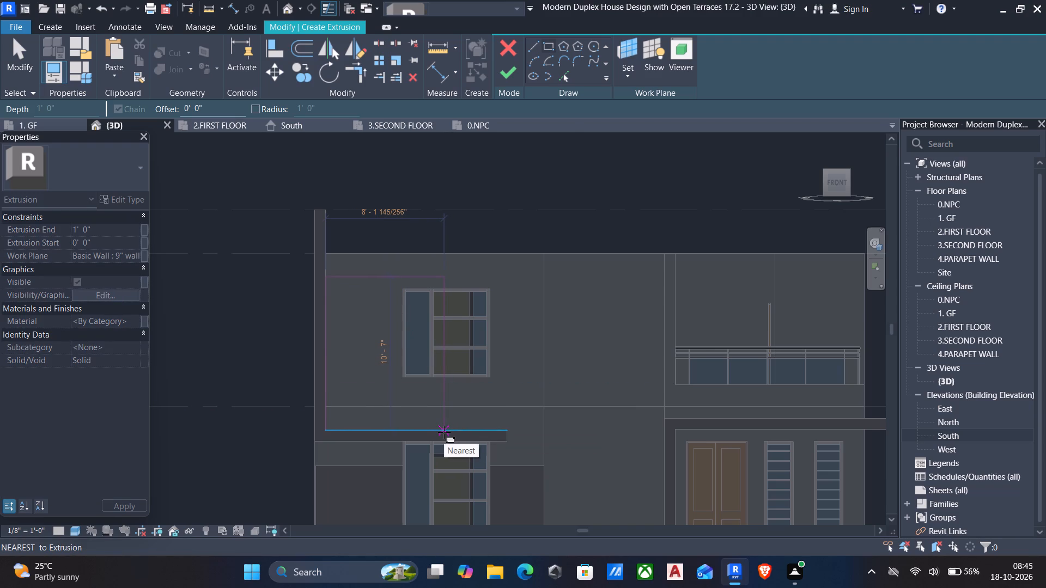
pyautogui.click(444, 432)
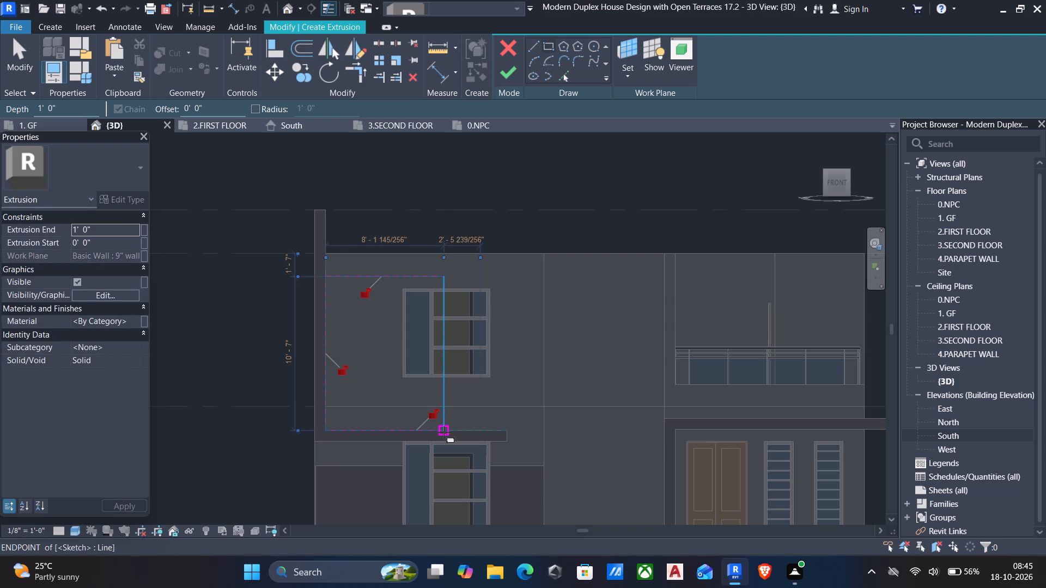
pyautogui.press('Escape')
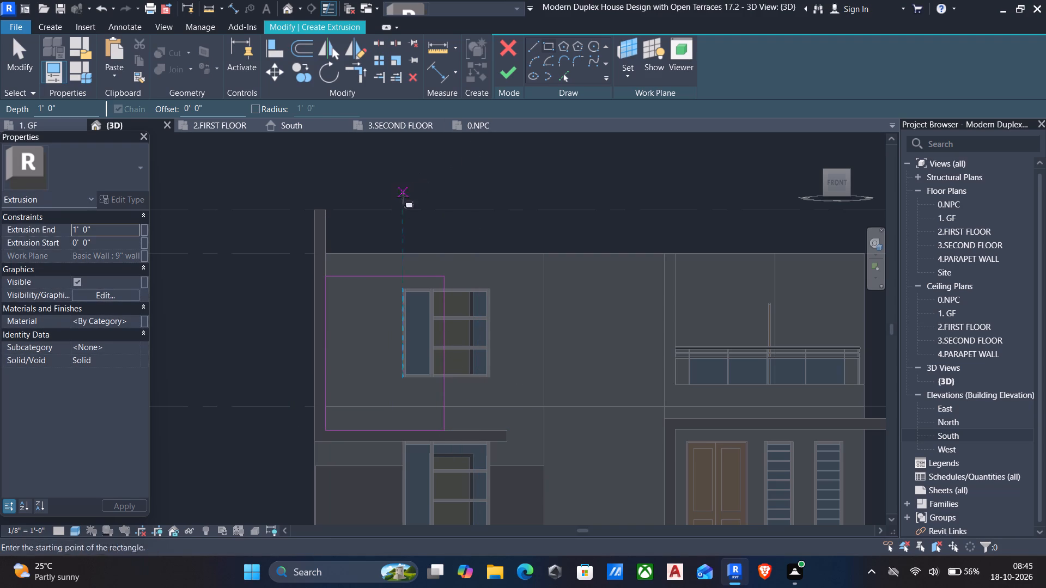
pyautogui.press('Escape')
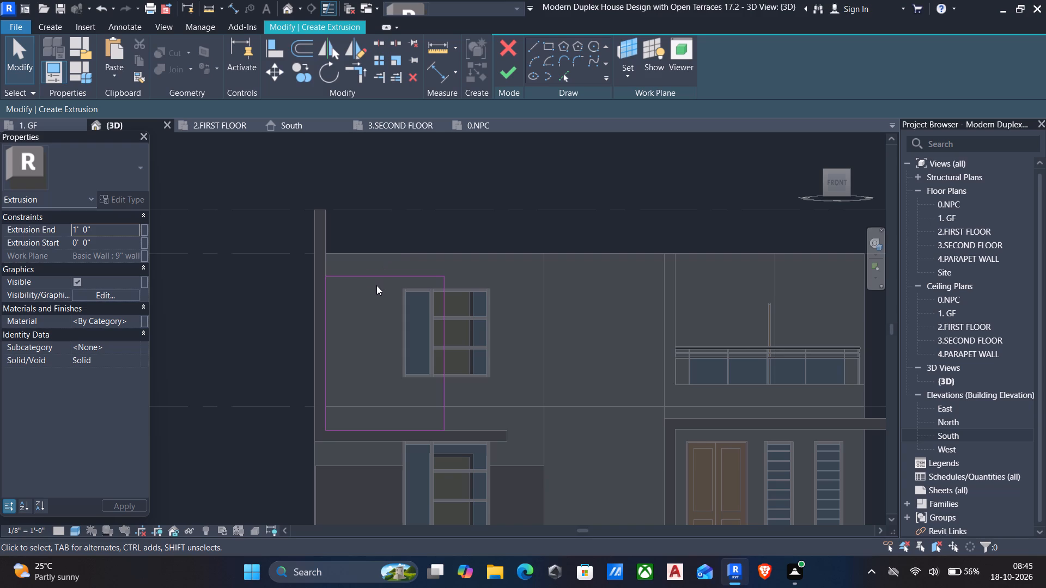
# Raise the rectangle's top edge to 0'-7" below the wall top, making the rectangle 11'-7" high.
pyautogui.click(362, 276)
pyautogui.press('Up')
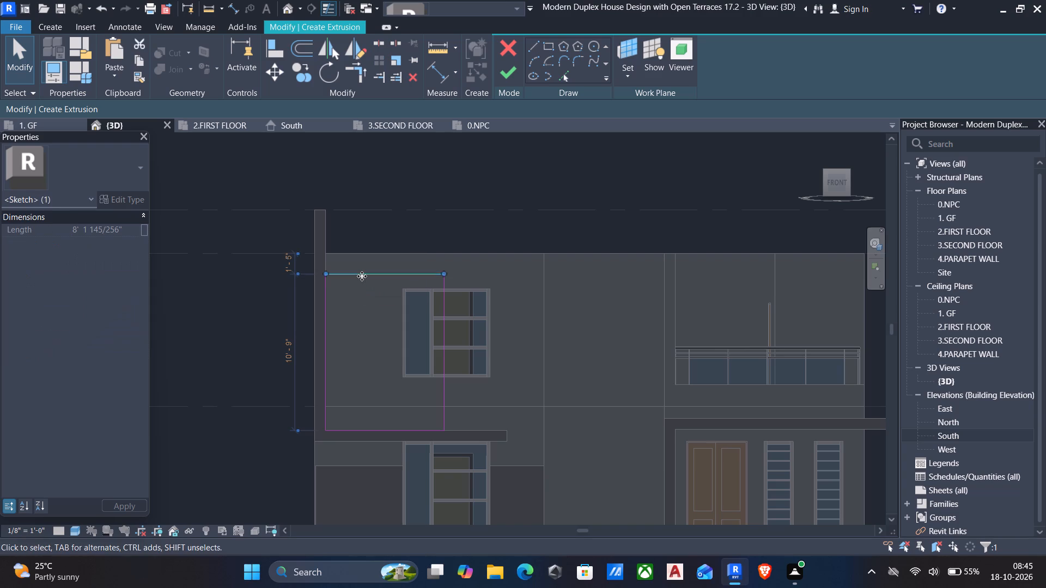
pyautogui.press('Up')
pyautogui.moveTo(363, 289); pyautogui.dragTo(424, 295, button='middle')
pyautogui.press('Up')
pyautogui.press('Up')
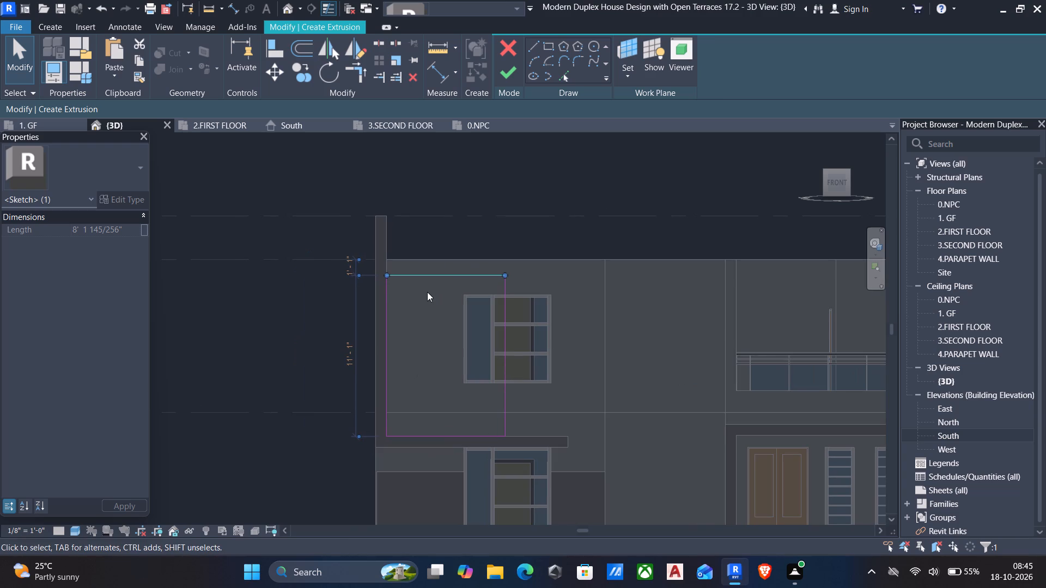
pyautogui.press('Up')
pyautogui.press('Up')
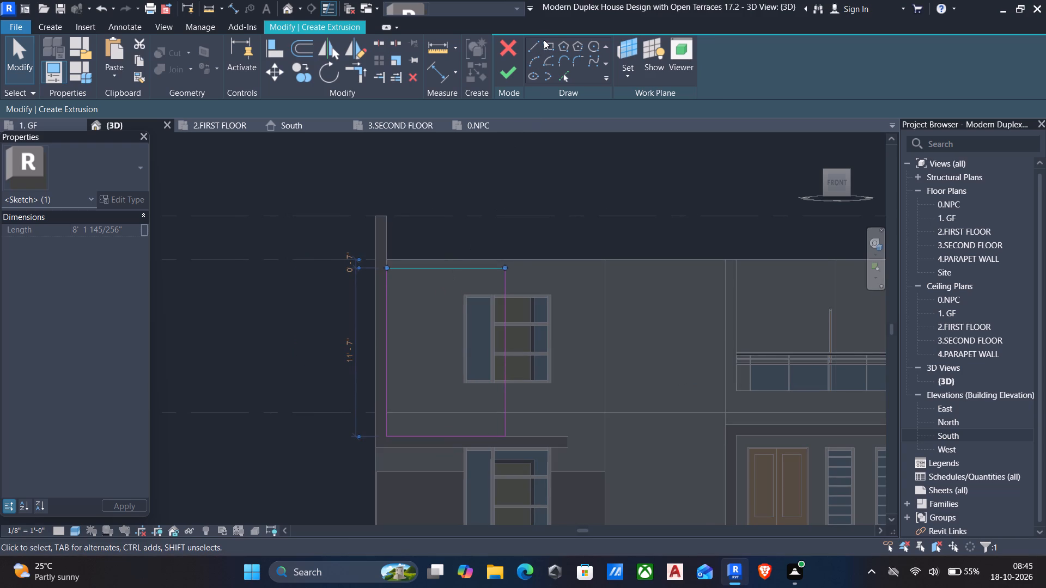
# Sketch a second rectangle about 2'-10" wide from the large rectangle's vertical edge at the window's top to the window's lower outer corner.
pyautogui.click(544, 41)
pyautogui.scroll(3, 518, 270)
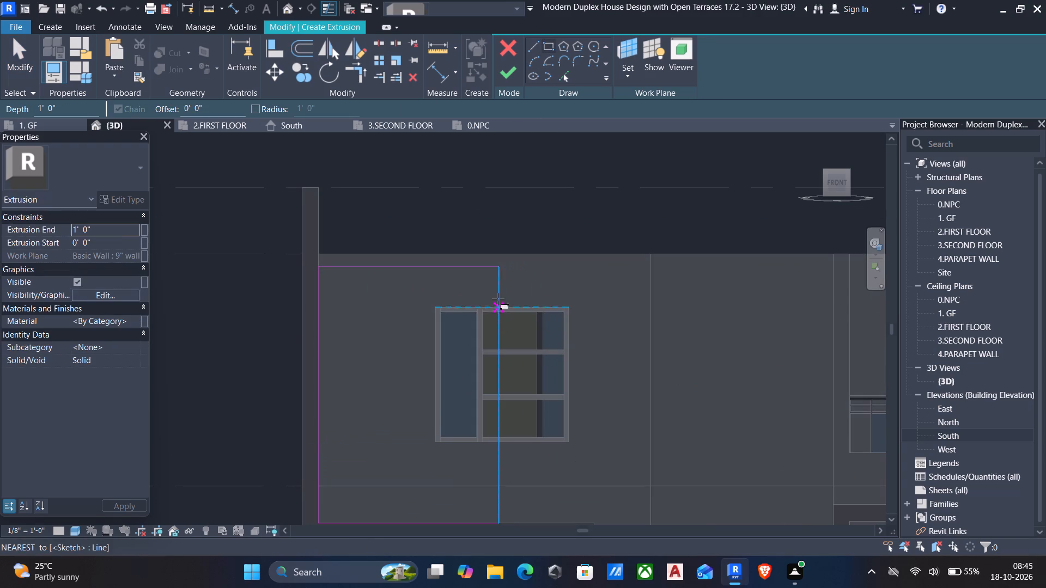
pyautogui.scroll(4, 498, 301)
pyautogui.click(498, 308)
pyautogui.moveTo(455, 360); pyautogui.dragTo(466, 297, button='middle')
pyautogui.scroll(-3, 465, 310)
pyautogui.scroll(3, 425, 419)
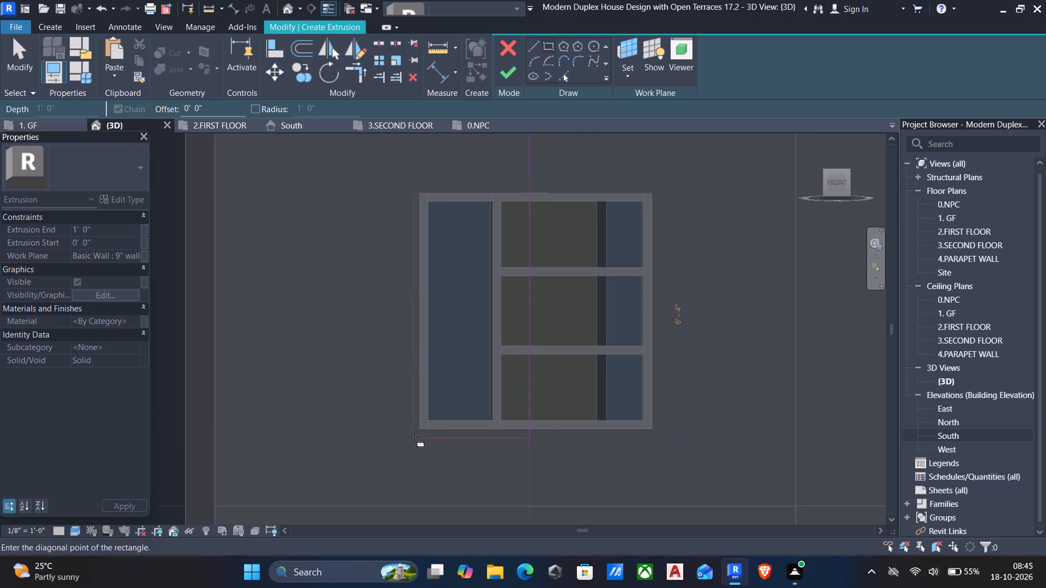
pyautogui.click(419, 433)
pyautogui.moveTo(519, 381); pyautogui.dragTo(603, 301, button='middle')
pyautogui.press('Escape')
pyautogui.press('Escape')
# Split the overlapping vertical sketch lines inside the window and delete the lower segment and the full-height line.
pyautogui.moveTo(589, 287); pyautogui.dragTo(598, 348, button='middle')
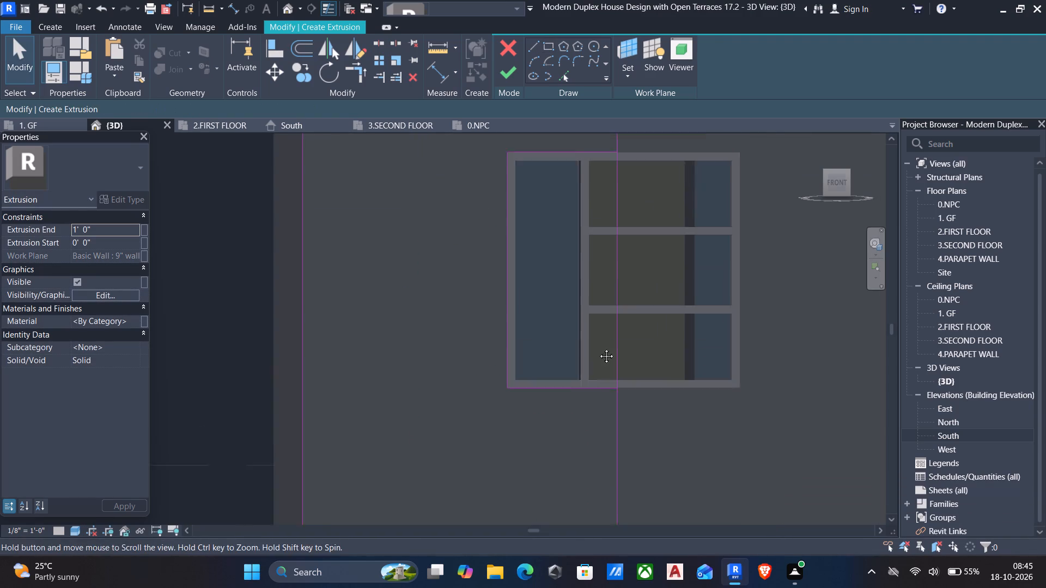
pyautogui.moveTo(598, 348); pyautogui.dragTo(599, 349, button='middle')
pyautogui.scroll(-2, 599, 349)
pyautogui.press('s')
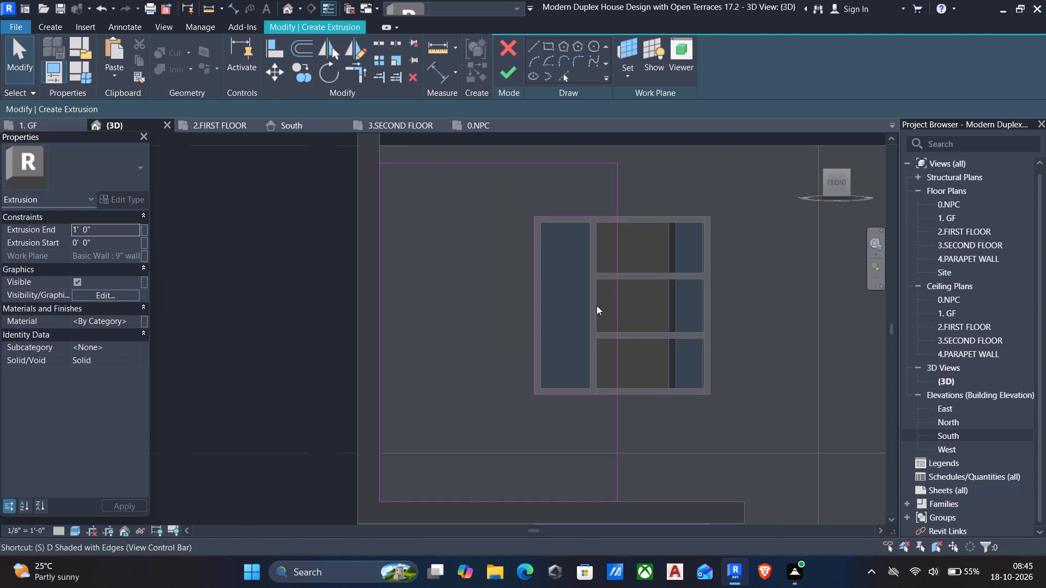
pyautogui.press('l')
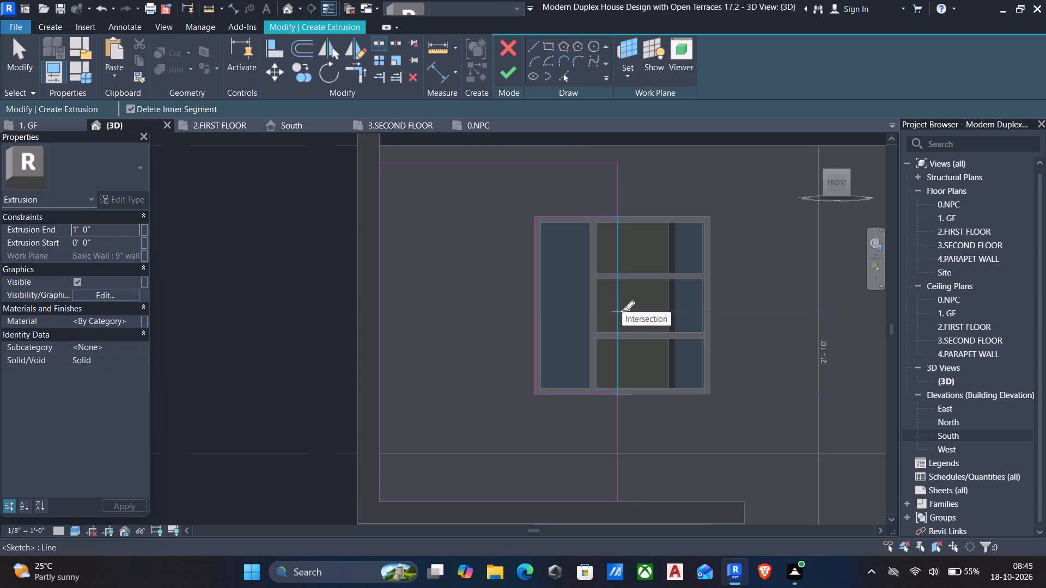
pyautogui.click(622, 311)
pyautogui.press('Escape')
pyautogui.press('Escape')
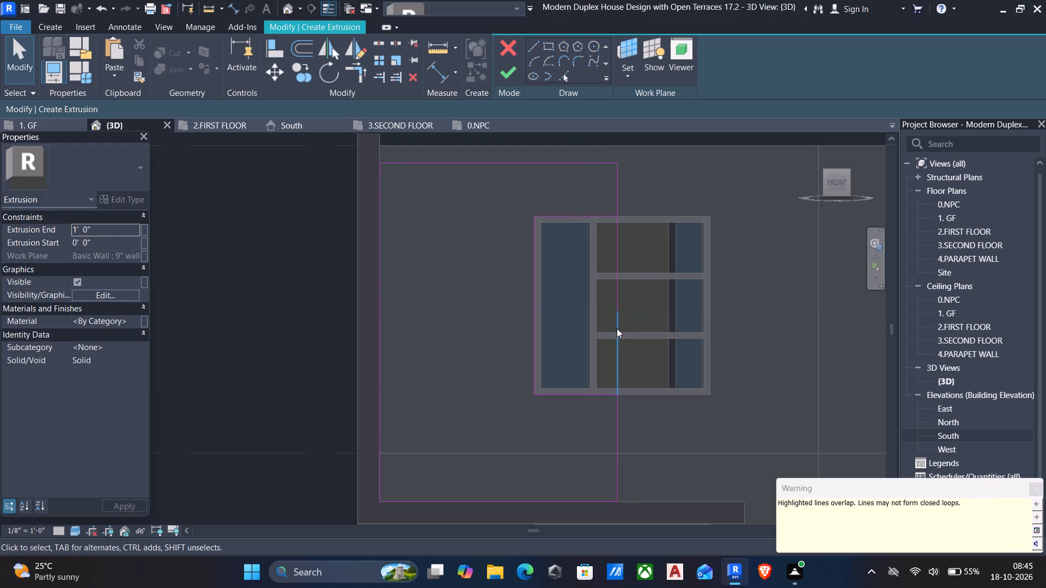
pyautogui.click(617, 328)
pyautogui.press('Delete')
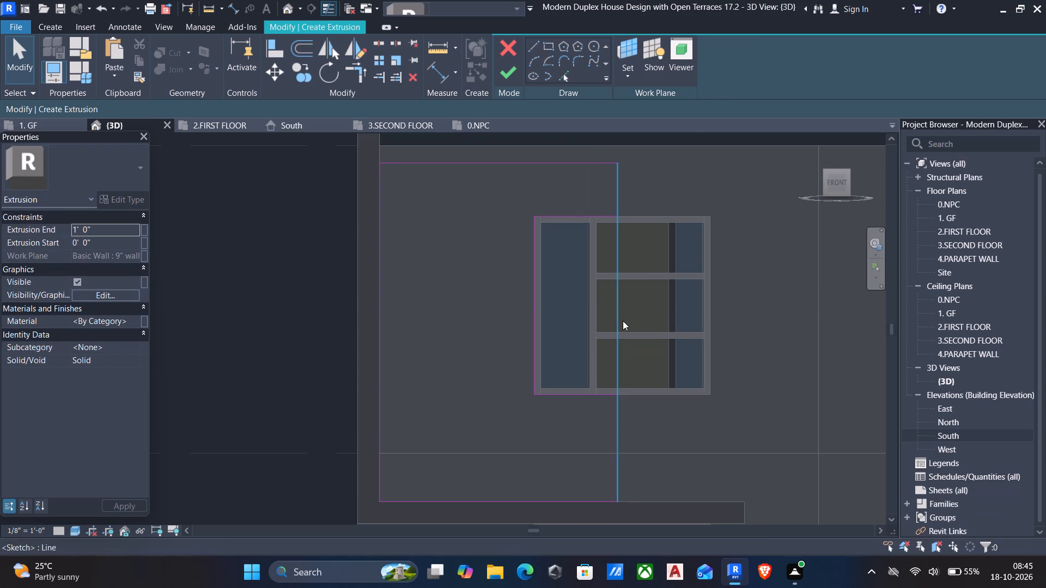
pyautogui.click(617, 328)
pyautogui.press('Delete')
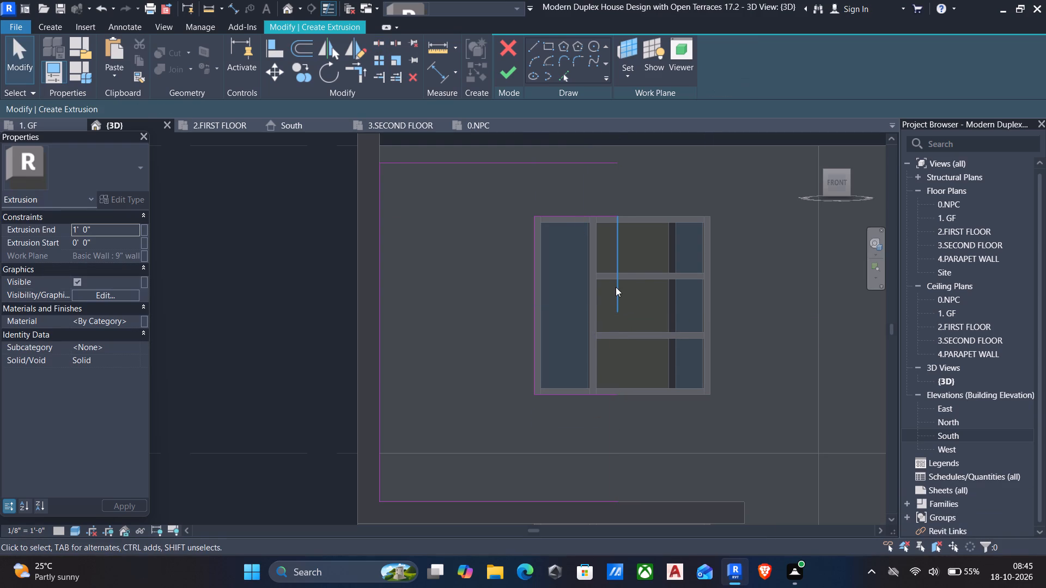
# Delete the remaining upper vertical segment inside the window, undoing one deletion along the way.
pyautogui.click(616, 287)
pyautogui.press('Delete')
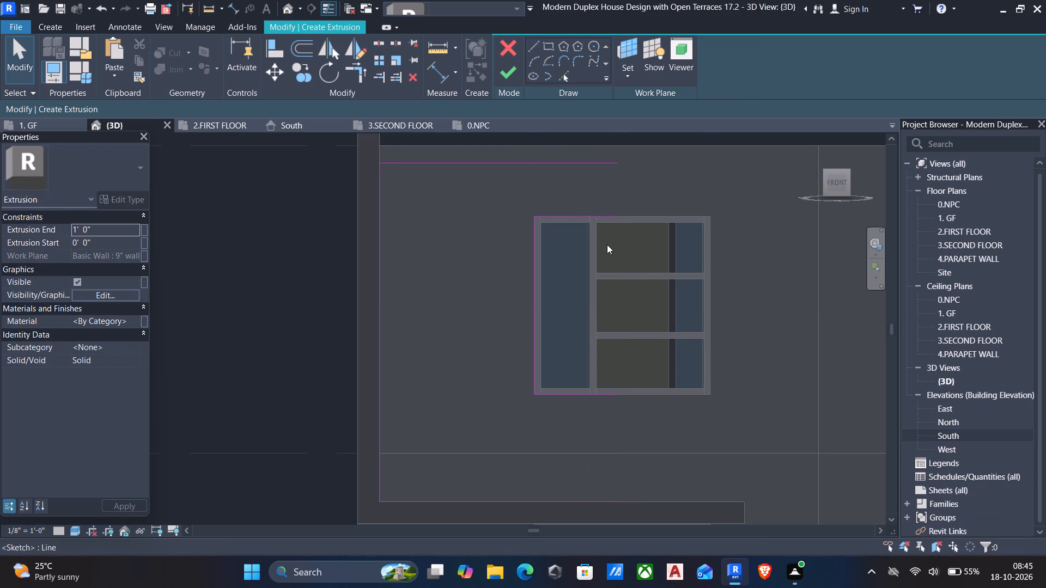
pyautogui.hotkey('ctrl', 'z')
pyautogui.moveTo(672, 326); pyautogui.dragTo(659, 194, button='middle')
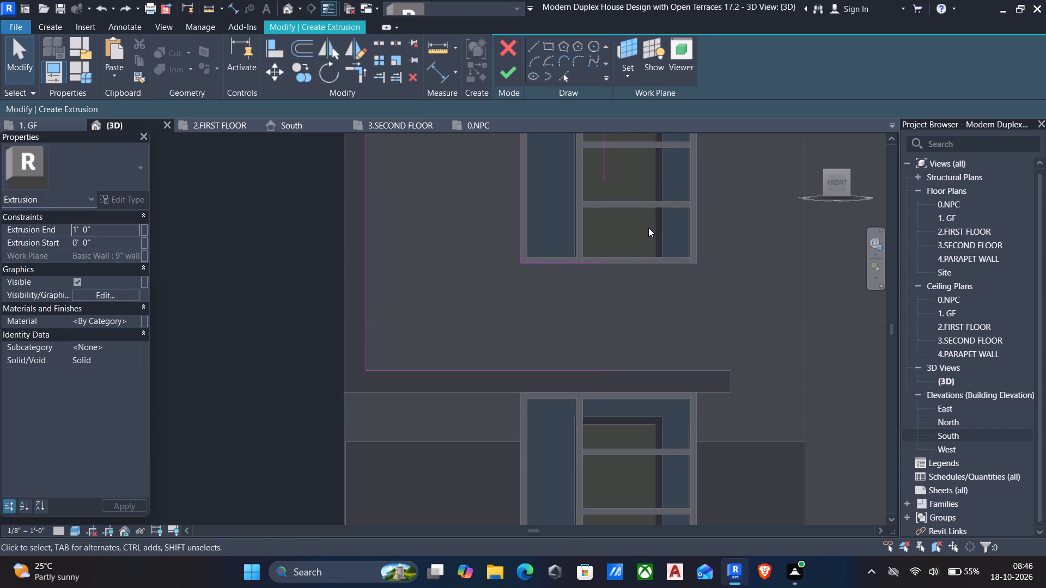
pyautogui.moveTo(643, 228); pyautogui.dragTo(647, 322, button='middle')
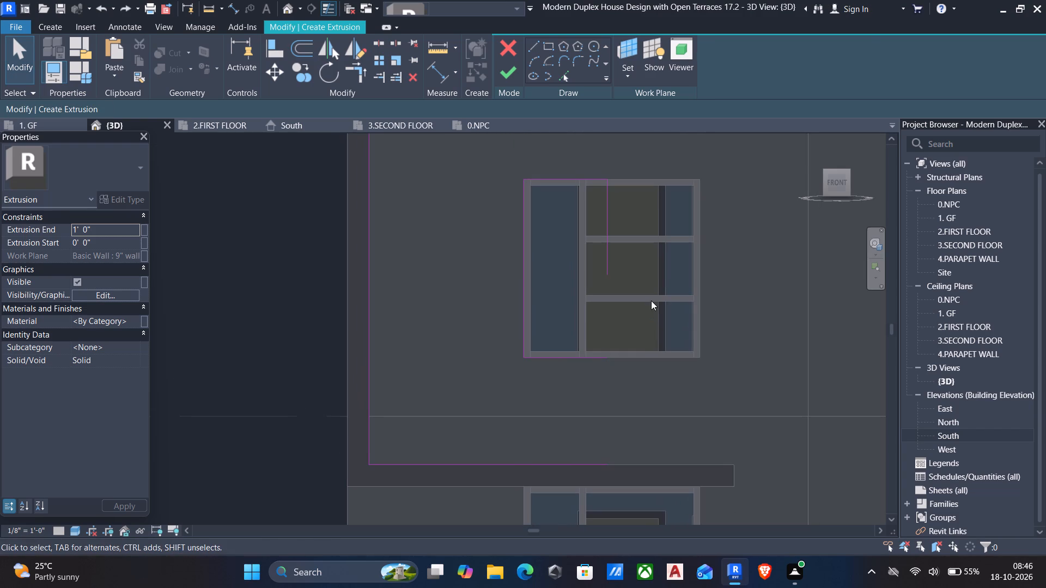
pyautogui.moveTo(650, 297); pyautogui.dragTo(647, 386, button='middle')
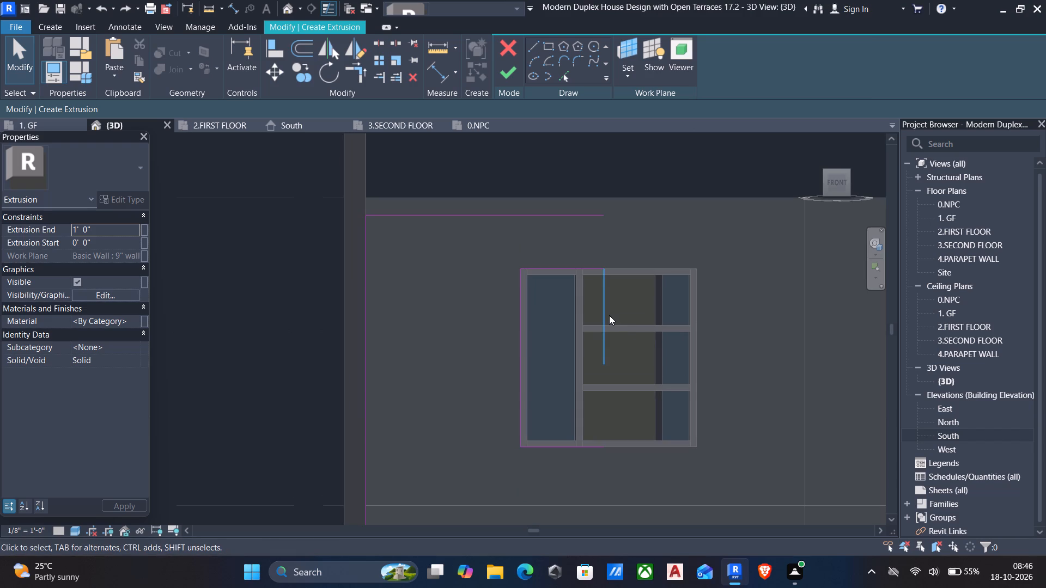
pyautogui.click(607, 315)
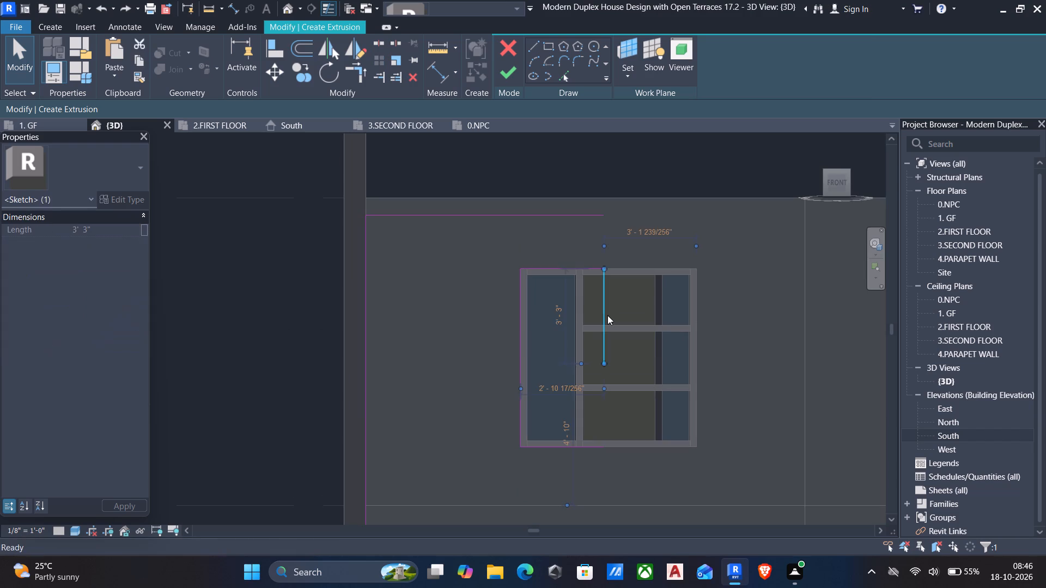
pyautogui.press('Delete')
# Draw a vertical line from the free end of the profile's top edge down to the window's top edge.
pyautogui.click(532, 45)
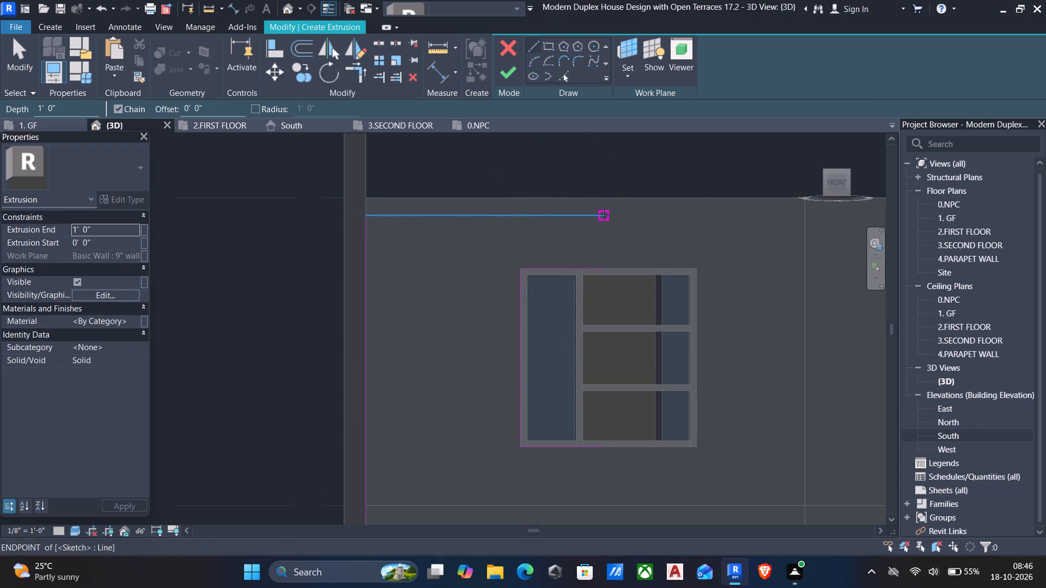
pyautogui.click(604, 214)
pyautogui.click(604, 265)
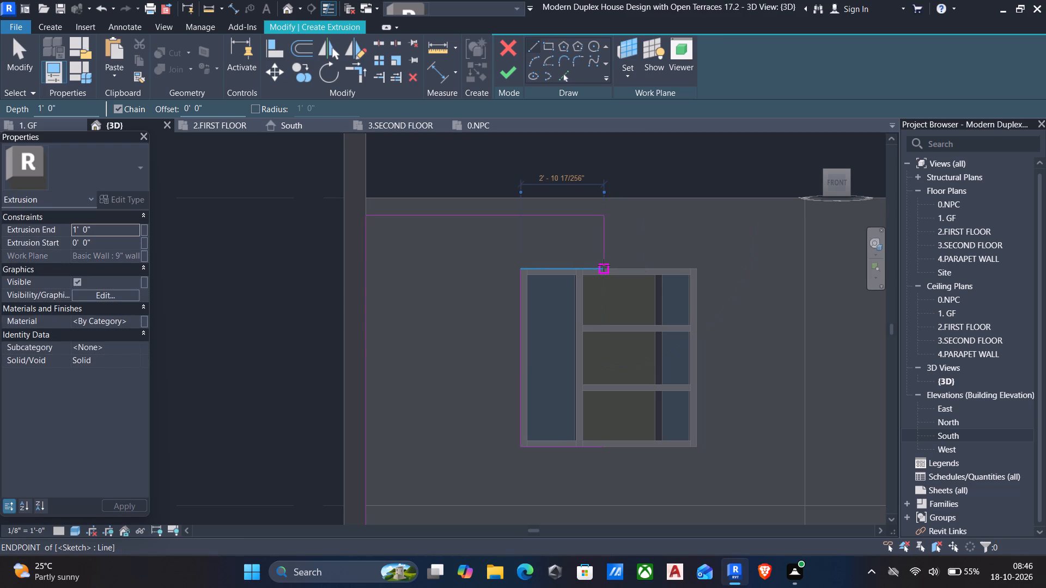
pyautogui.press('Escape')
# Draw a vertical line up from the free end of the profile's bottom edge and trim it to the line along the window's bottom.
pyautogui.moveTo(615, 354); pyautogui.dragTo(617, 271, button='middle')
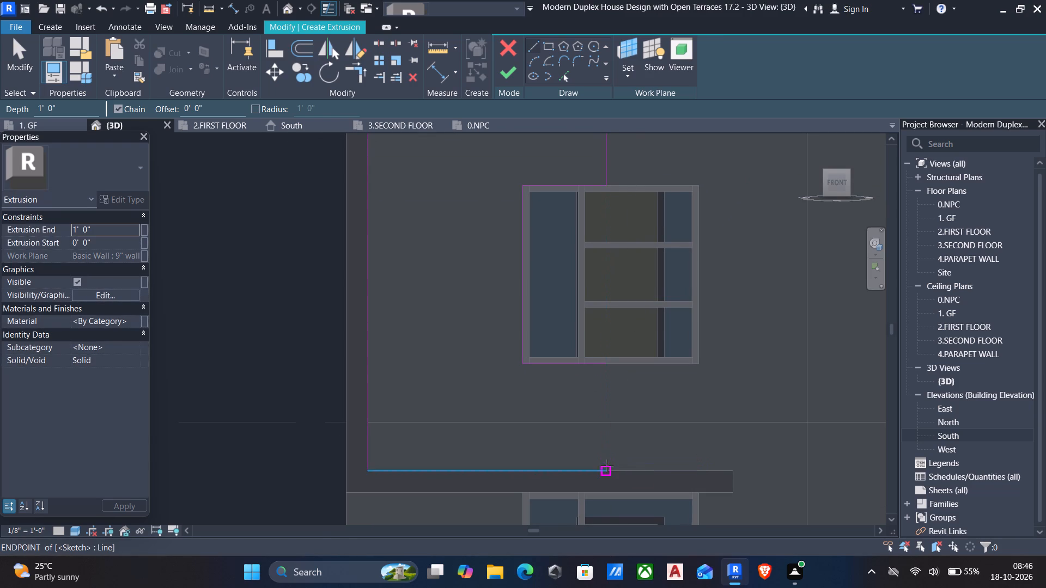
pyautogui.moveTo(607, 469); pyautogui.dragTo(610, 442)
pyautogui.click(613, 381)
pyautogui.press('Escape')
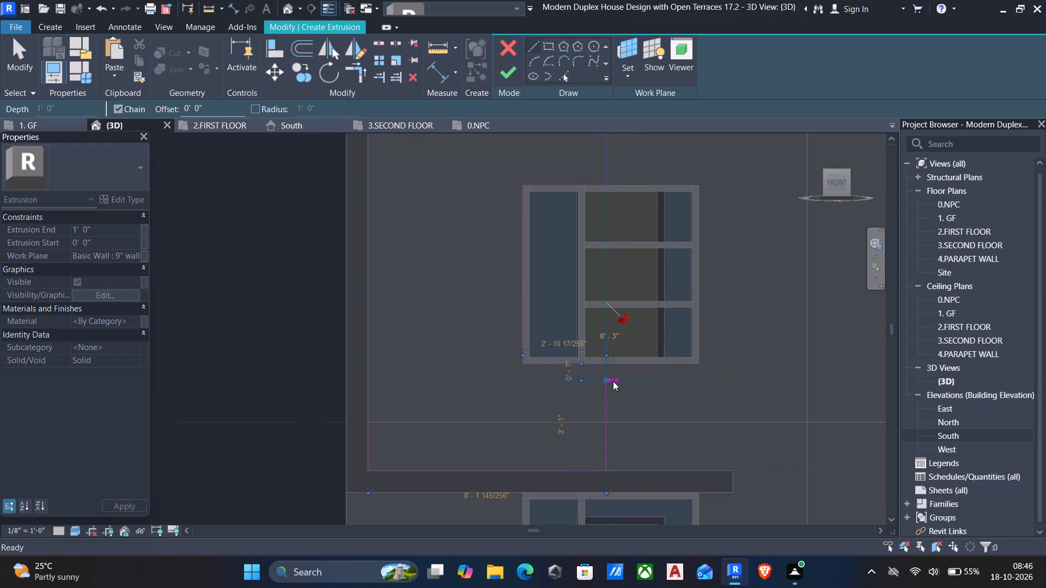
pyautogui.press('Escape')
pyautogui.write('tr')
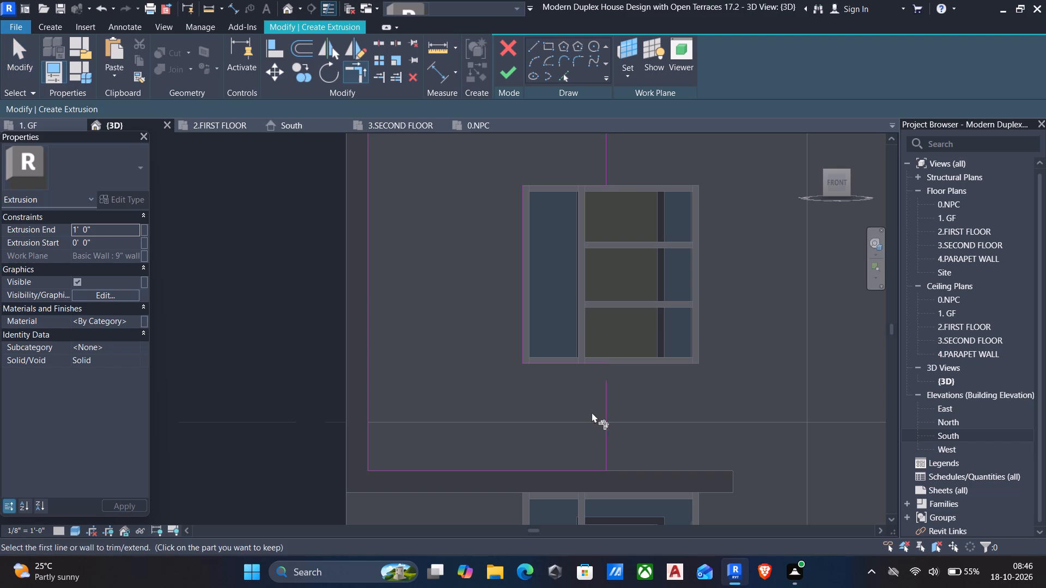
pyautogui.click(605, 402)
pyautogui.click(576, 366)
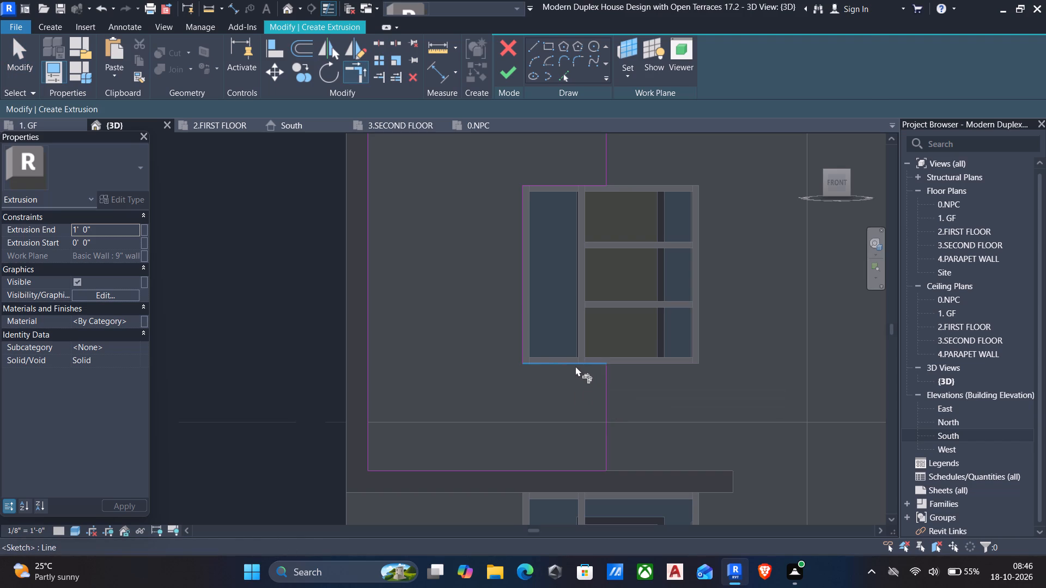
# Trim the profile's top edge and upper vertical line to a corner and finish the extrusion sketch.
pyautogui.moveTo(569, 382); pyautogui.dragTo(568, 505, button='middle')
pyautogui.click(586, 257)
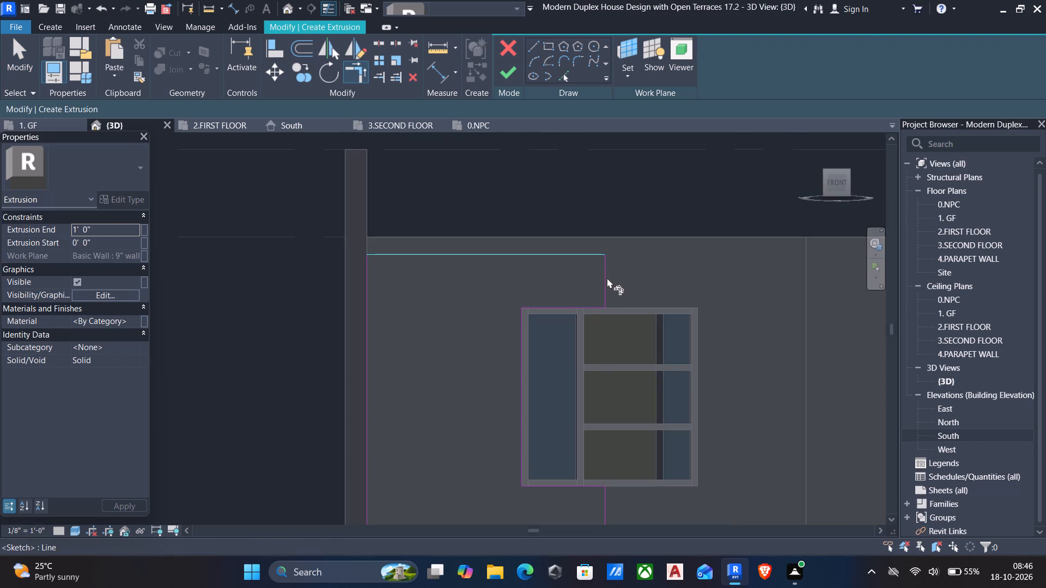
pyautogui.click(607, 278)
pyautogui.click(509, 75)
pyautogui.moveTo(647, 357); pyautogui.dragTo(647, 268, button='middle')
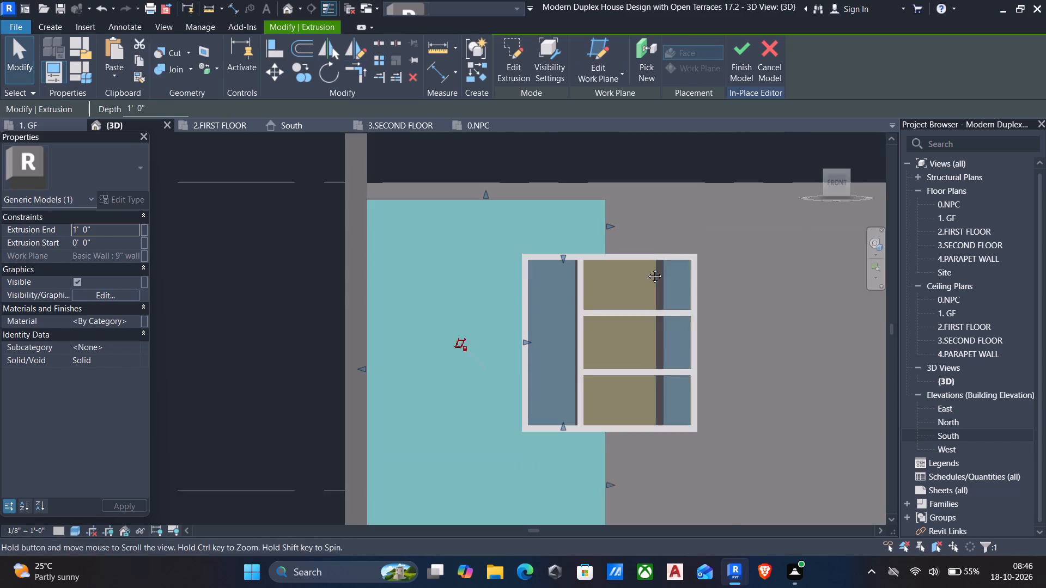
pyautogui.moveTo(647, 268); pyautogui.dragTo(647, 267, button='middle')
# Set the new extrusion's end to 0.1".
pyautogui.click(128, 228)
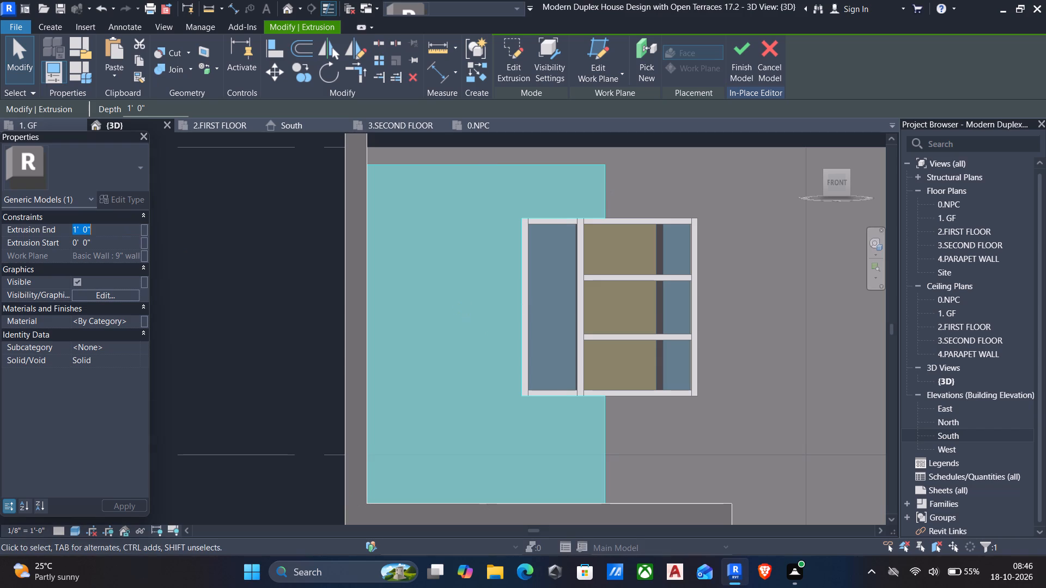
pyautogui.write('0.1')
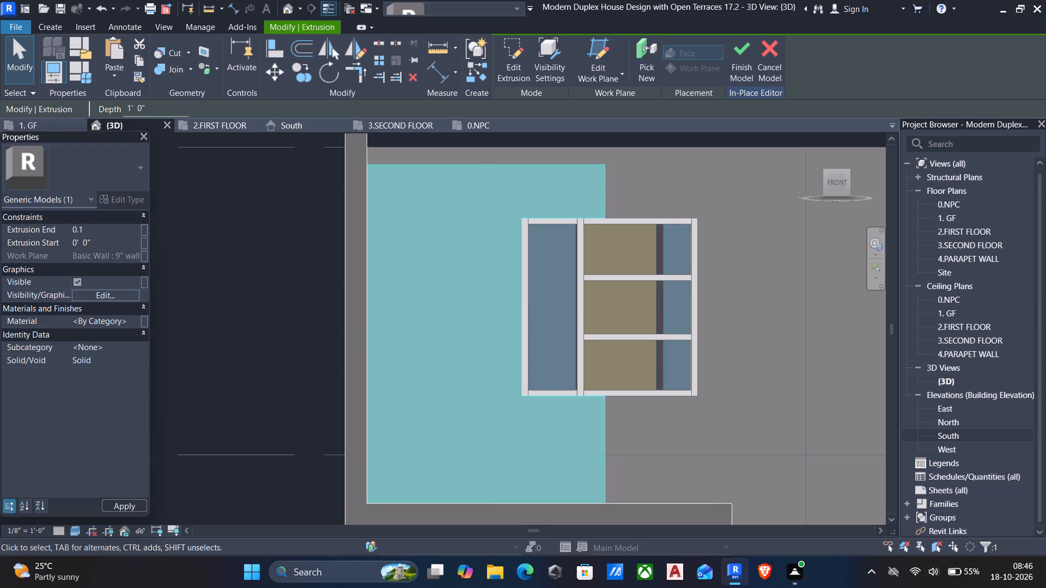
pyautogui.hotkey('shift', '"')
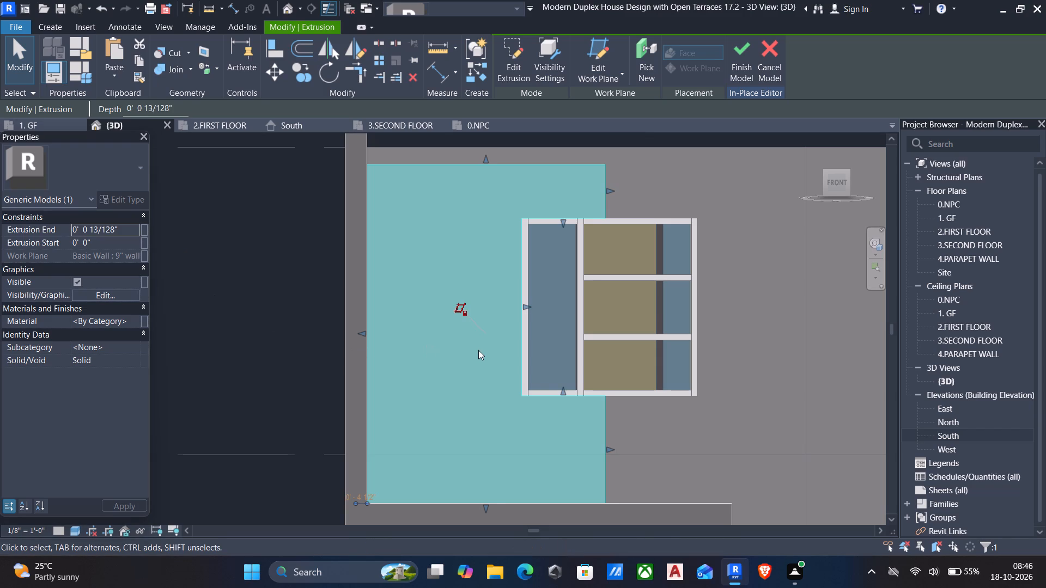
# Set the new extrusion's end to 0.2".
pyautogui.click(122, 230)
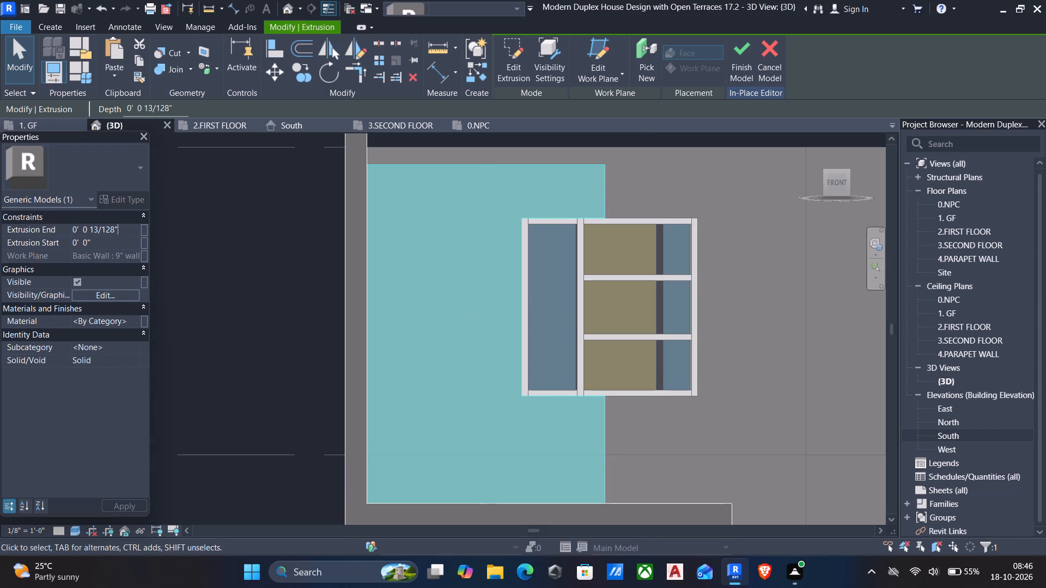
pyautogui.moveTo(122, 230); pyautogui.dragTo(40, 245)
pyautogui.write('0.2')
pyautogui.hotkey('shift', '"')
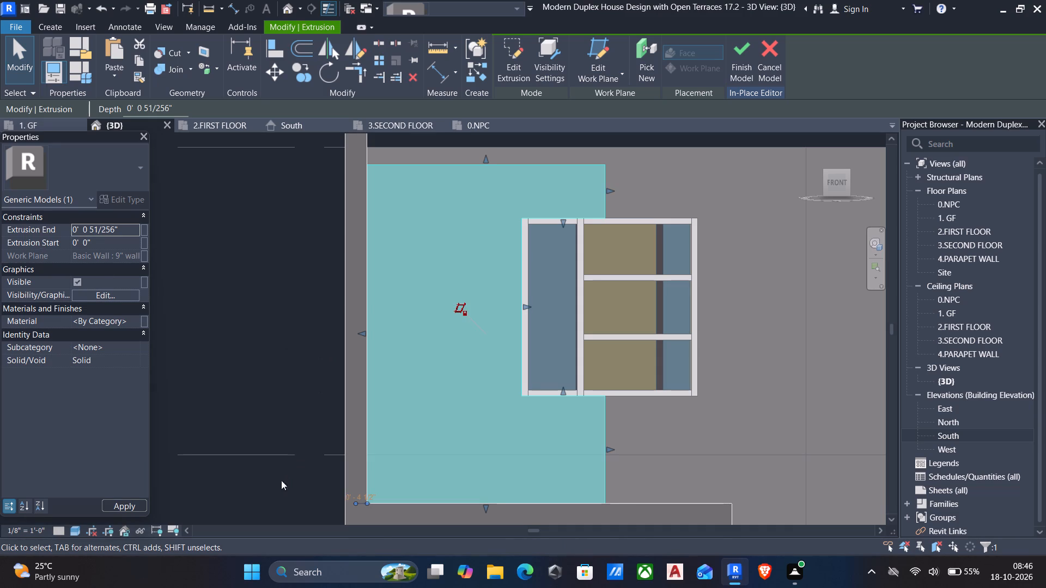
pyautogui.click(260, 399)
# Mirror a copy of the extrusion about a drawn axis along its vertical edge through the first-floor window.
pyautogui.moveTo(507, 454); pyautogui.dragTo(510, 410, button='middle')
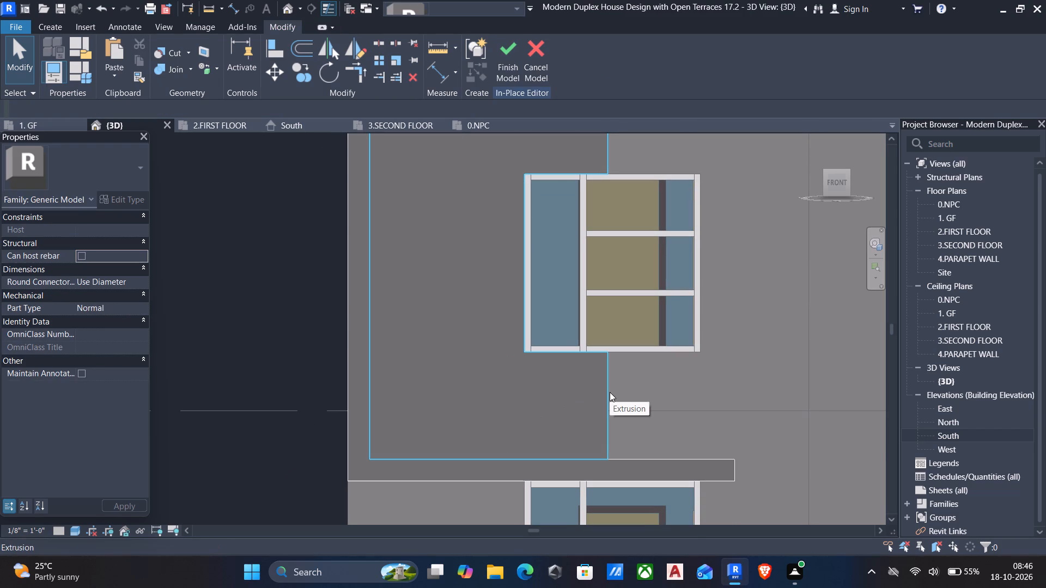
pyautogui.click(610, 392)
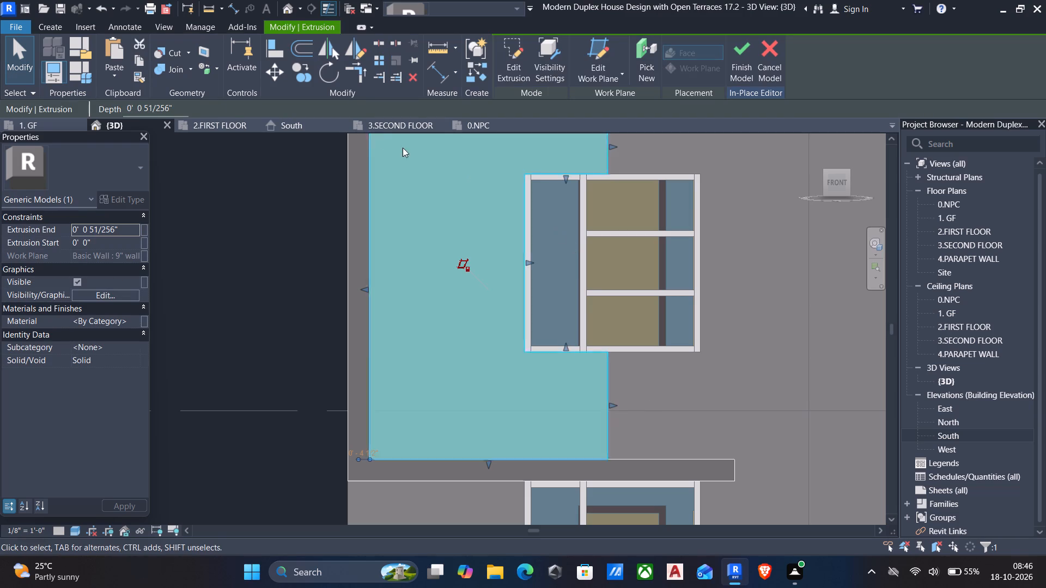
pyautogui.write('dm')
pyautogui.moveTo(574, 195); pyautogui.dragTo(567, 402, button='middle')
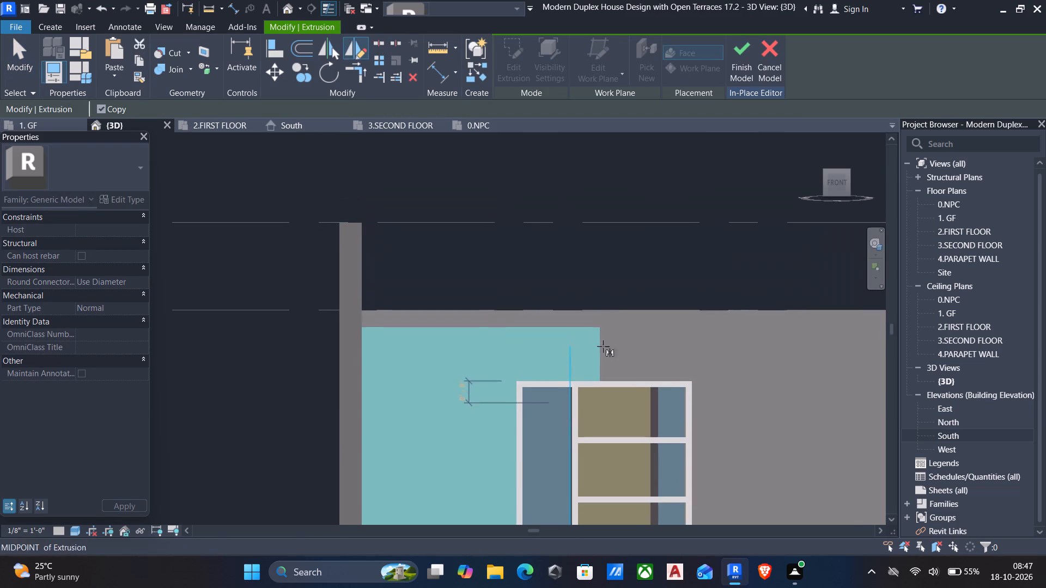
pyautogui.click(600, 329)
pyautogui.moveTo(602, 387); pyautogui.dragTo(593, 300, button='middle')
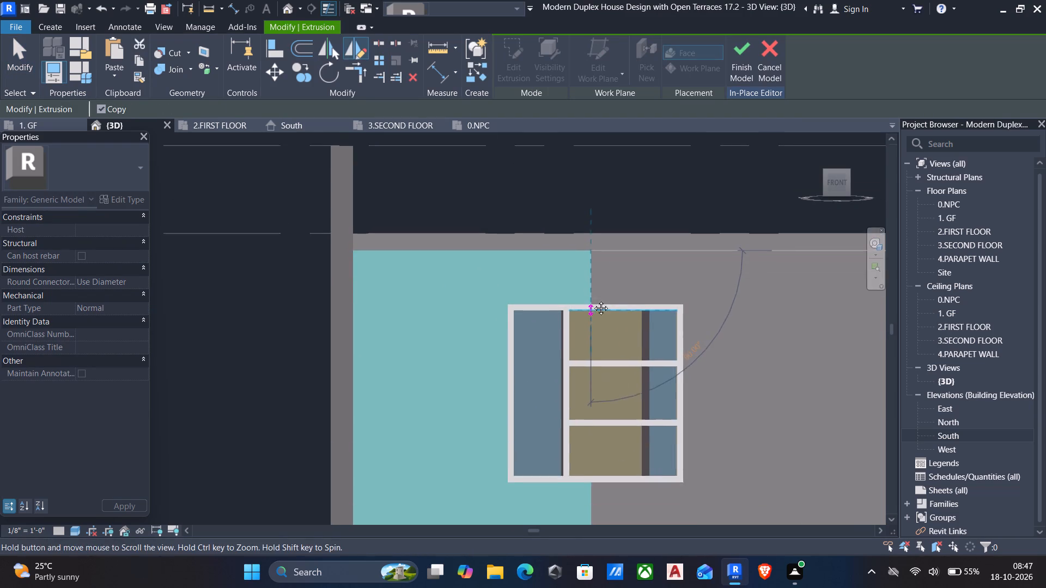
pyautogui.moveTo(593, 300); pyautogui.dragTo(595, 278, button='middle')
pyautogui.moveTo(582, 418); pyautogui.dragTo(586, 286, button='middle')
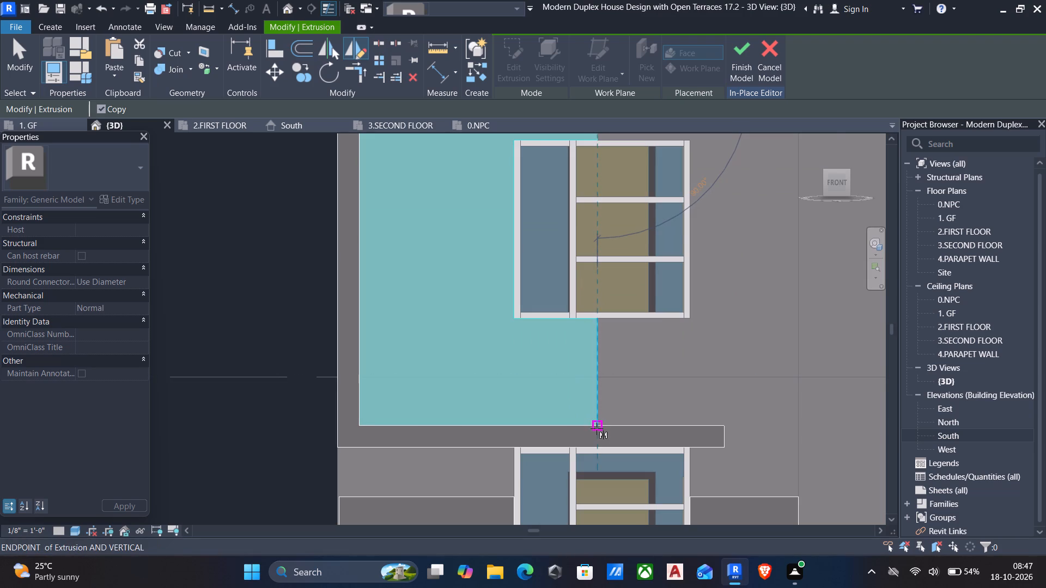
pyautogui.click(597, 428)
pyautogui.scroll(-4, 601, 418)
pyautogui.press('Escape')
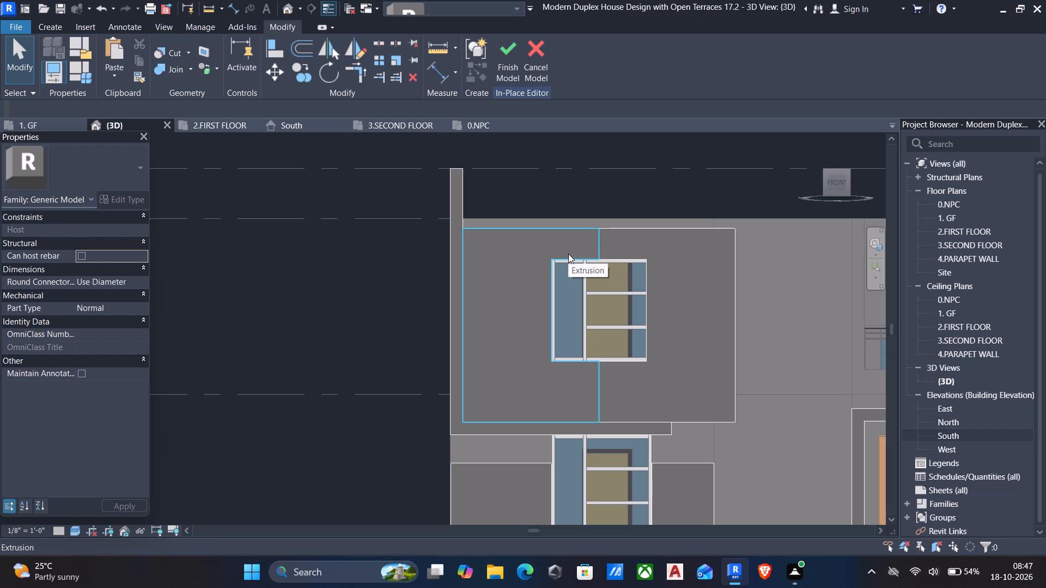
# Edit the mirrored extrusion's sketch and align its inner vertical line with the first-floor window's outer edge.
pyautogui.moveTo(568, 254); pyautogui.dragTo(610, 275, button='middle')
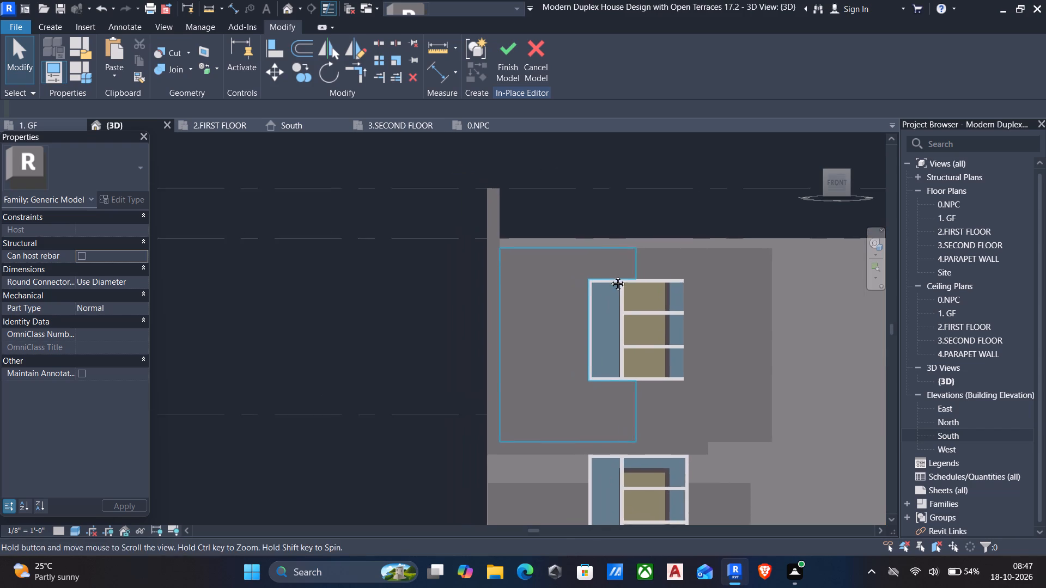
pyautogui.moveTo(610, 275); pyautogui.dragTo(610, 276, button='middle')
pyautogui.click(661, 251)
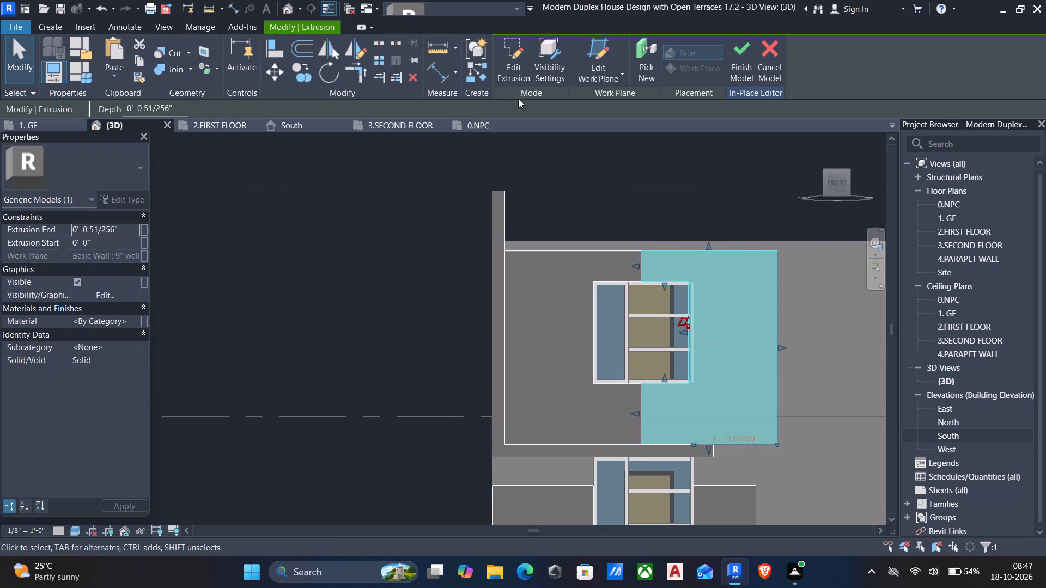
pyautogui.click(515, 71)
pyautogui.scroll(3, 683, 290)
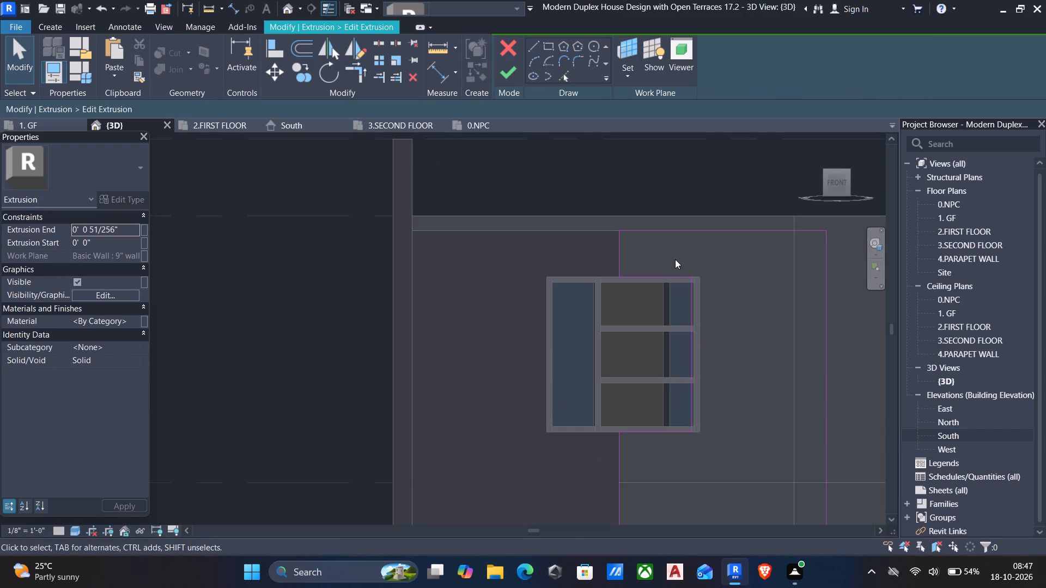
pyautogui.scroll(3, 674, 268)
pyautogui.scroll(1, 703, 335)
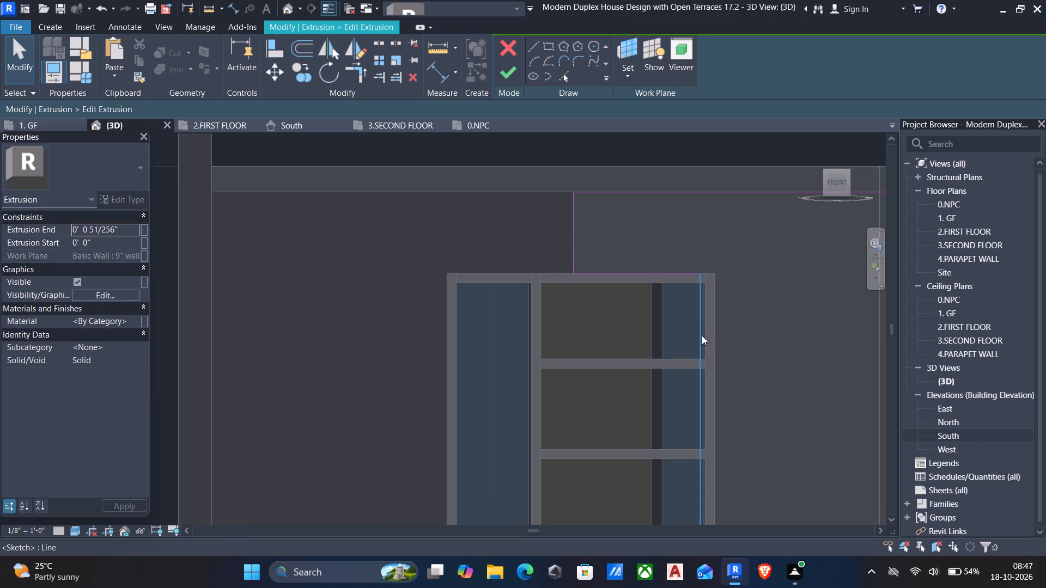
pyautogui.click(701, 336)
pyautogui.press('Right')
pyautogui.press('Right')
pyautogui.press('Right')
pyautogui.press('Right')
pyautogui.press('Right')
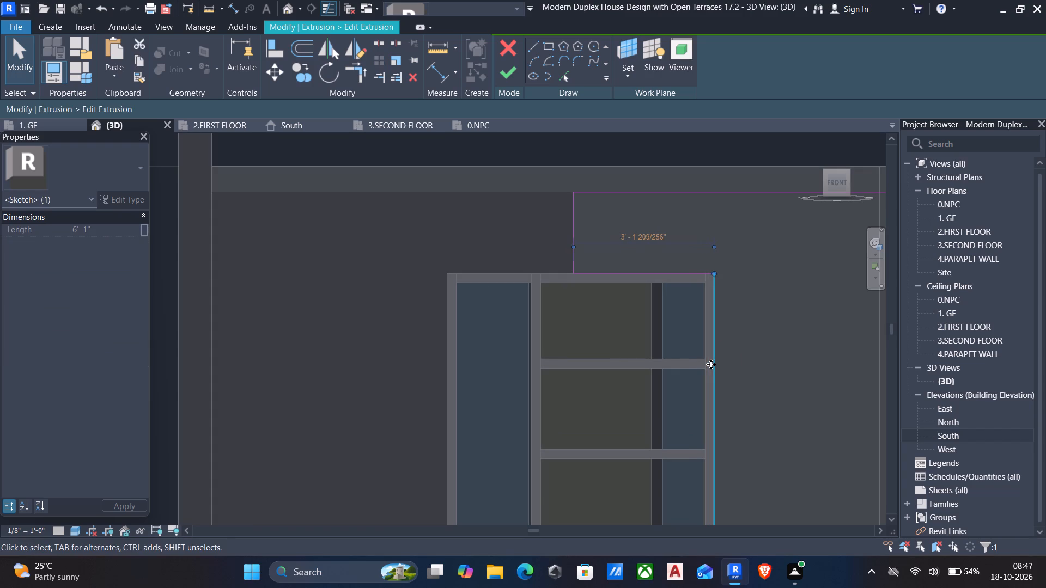
pyautogui.scroll(4, 720, 385)
pyautogui.press('Right')
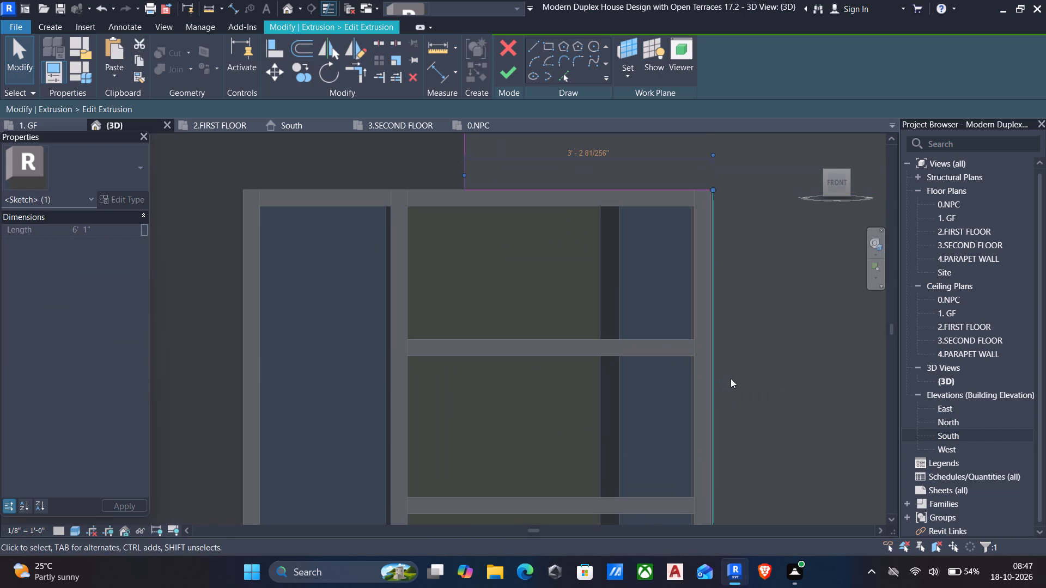
pyautogui.press('a')
pyautogui.press('l')
pyautogui.scroll(4, 725, 373)
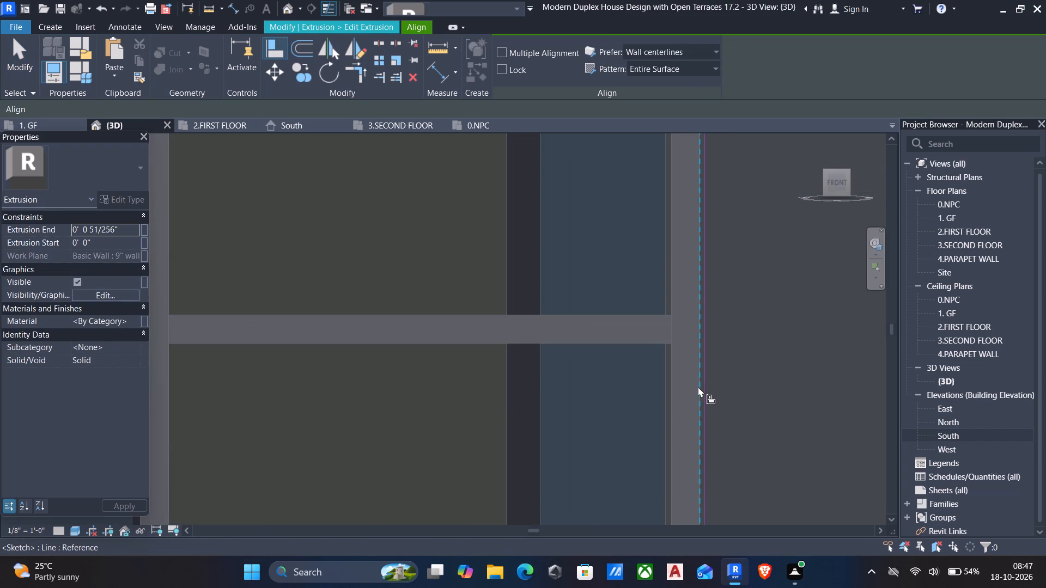
pyautogui.click(697, 387)
pyautogui.click(702, 383)
pyautogui.scroll(-12, 695, 385)
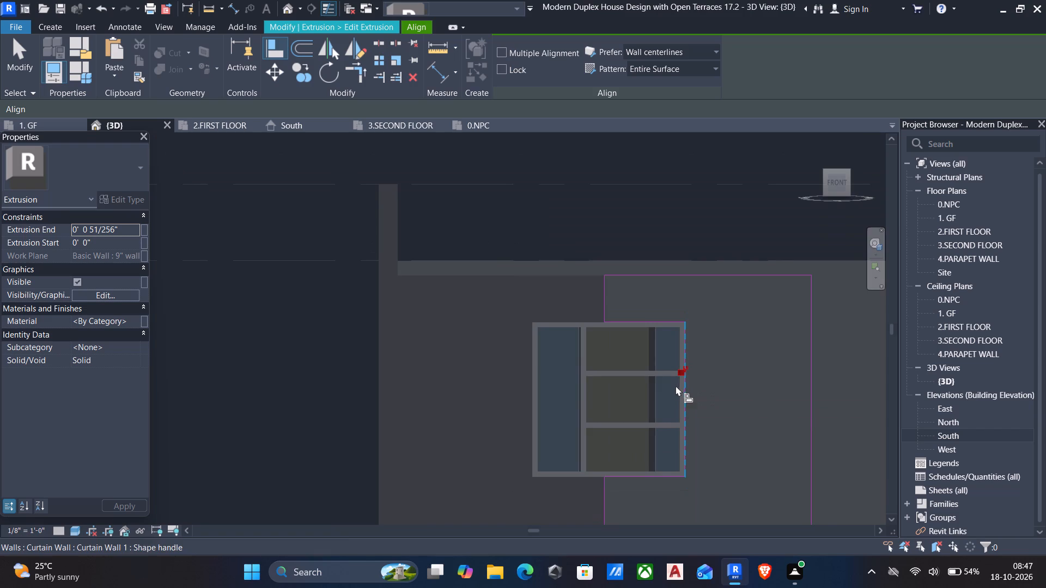
# Shift the profile's outer vertical line about 9" toward the window and finish the sketch edit.
pyautogui.moveTo(674, 389); pyautogui.dragTo(668, 339, button='middle')
pyautogui.scroll(-2, 668, 339)
pyautogui.moveTo(659, 391); pyautogui.dragTo(649, 343, button='middle')
pyautogui.scroll(-3, 647, 343)
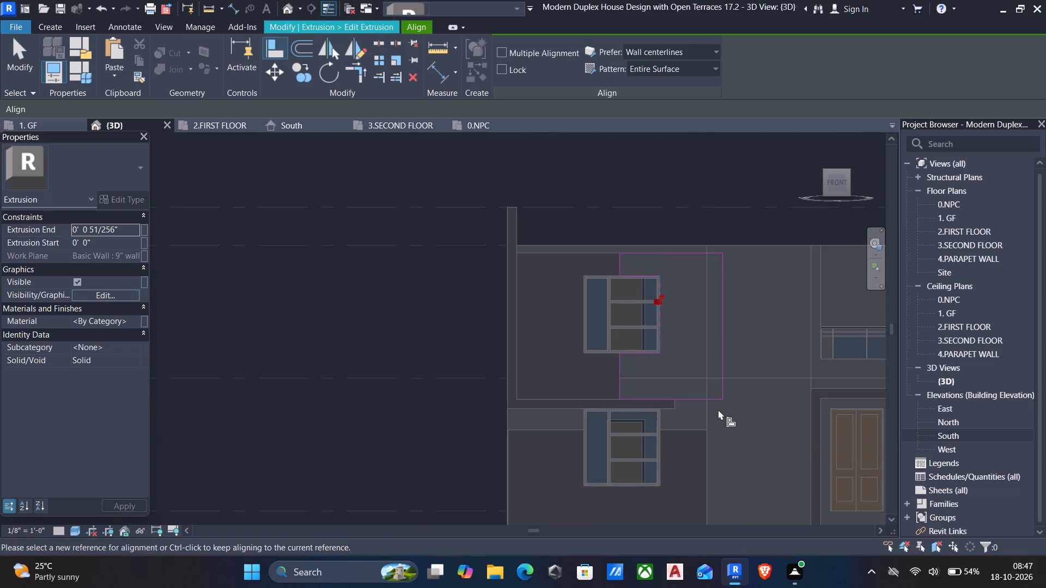
pyautogui.moveTo(711, 434); pyautogui.dragTo(697, 396, button='middle')
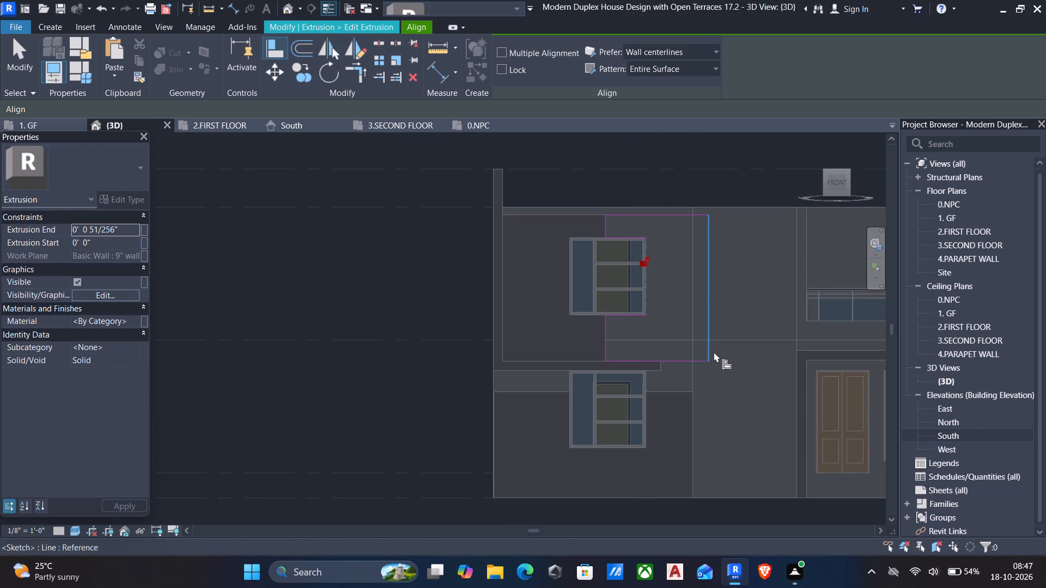
pyautogui.press('Escape')
pyautogui.moveTo(733, 327); pyautogui.dragTo(696, 286)
pyautogui.press('Escape')
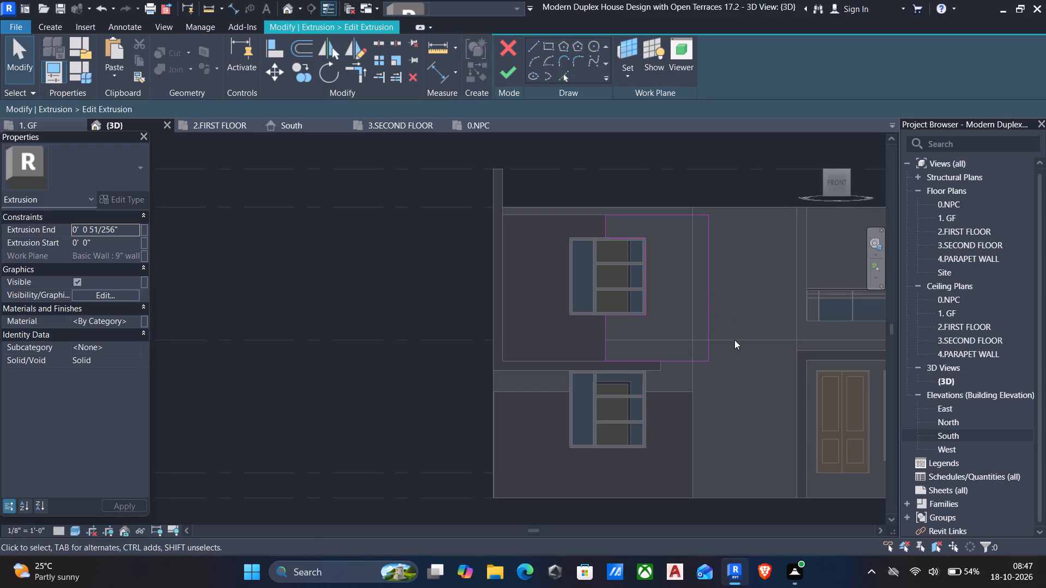
pyautogui.moveTo(721, 329); pyautogui.dragTo(694, 315)
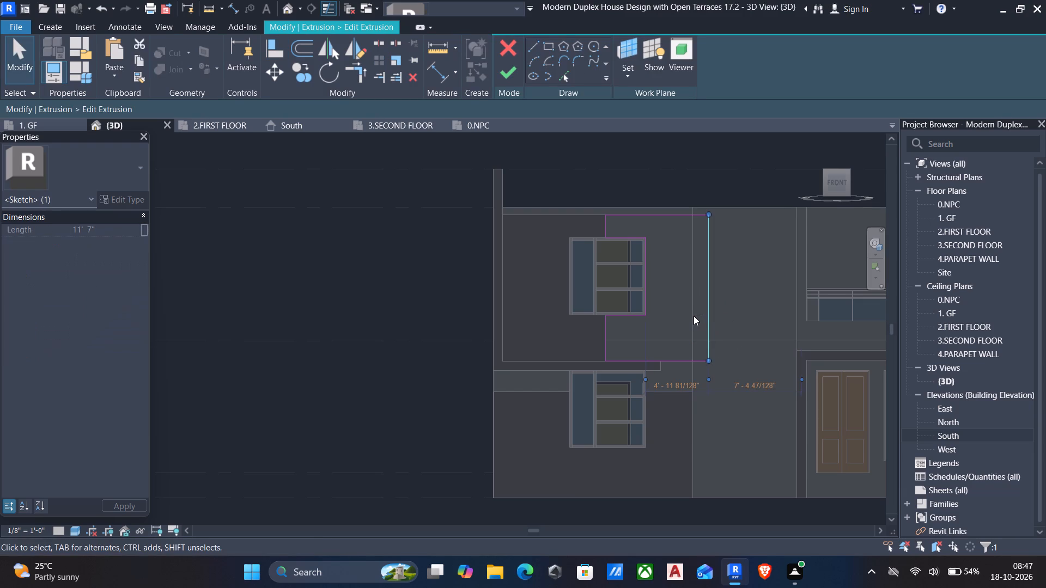
pyautogui.press('Left')
pyautogui.press('Left')
pyautogui.press('Left')
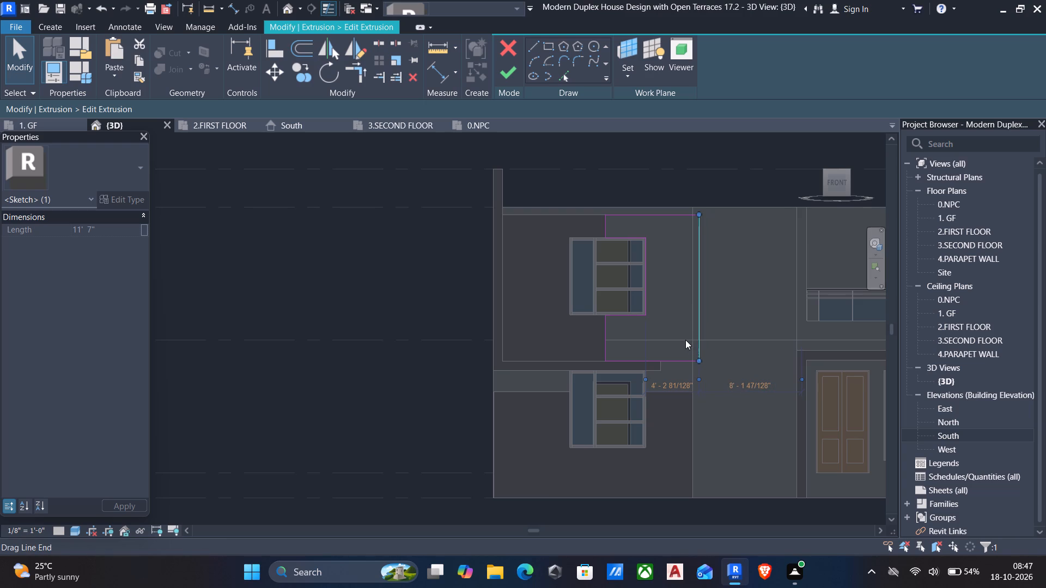
pyautogui.click(501, 69)
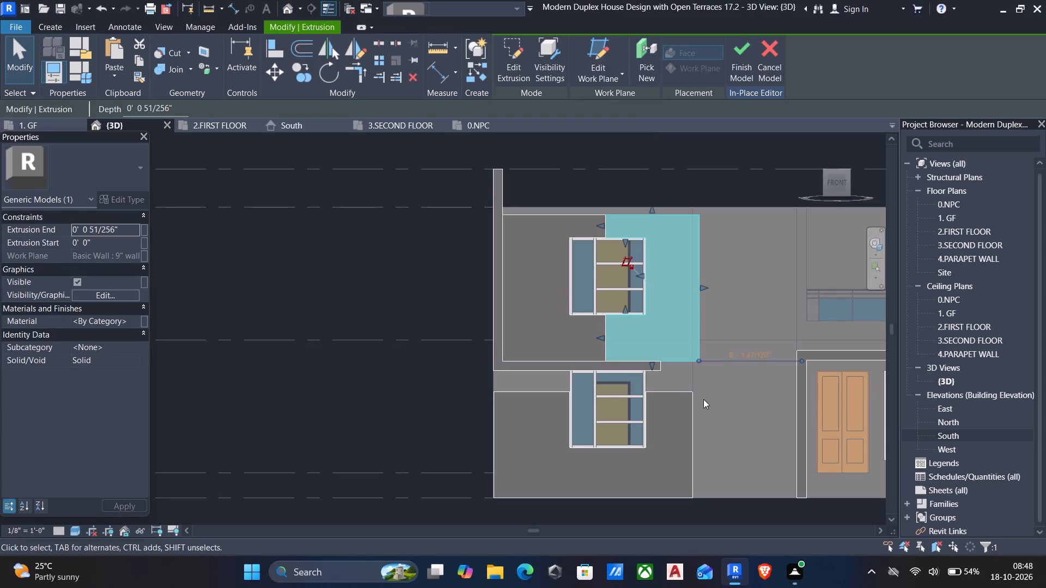
# Reopen the extrusion's sketch and draw lines around the L-frame's end, down the ground-floor window's edge about 1'-8", and about 3'-8" across the lower panel's top.
pyautogui.moveTo(684, 416); pyautogui.dragTo(682, 400, button='middle')
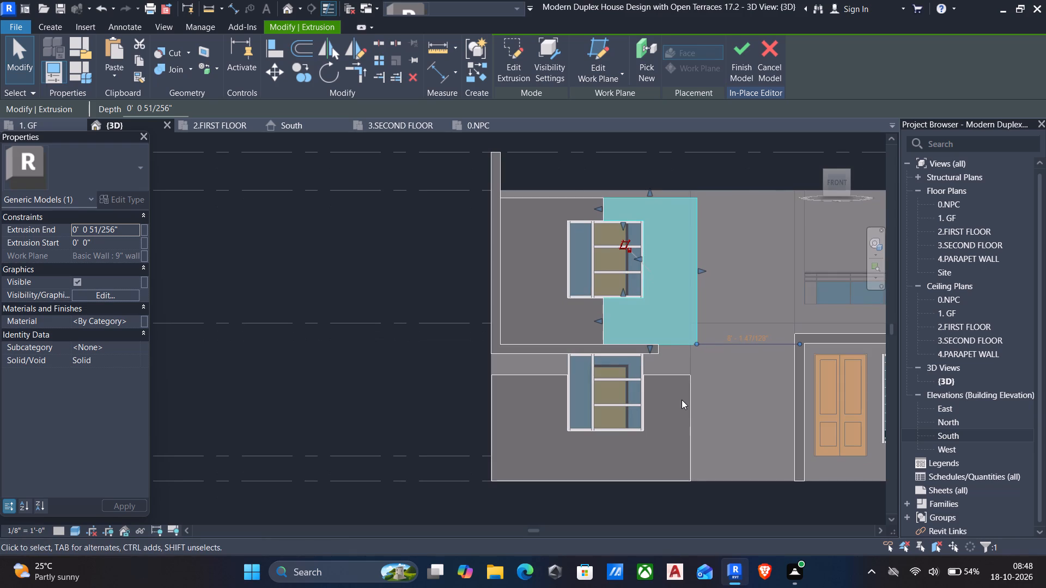
pyautogui.click(510, 57)
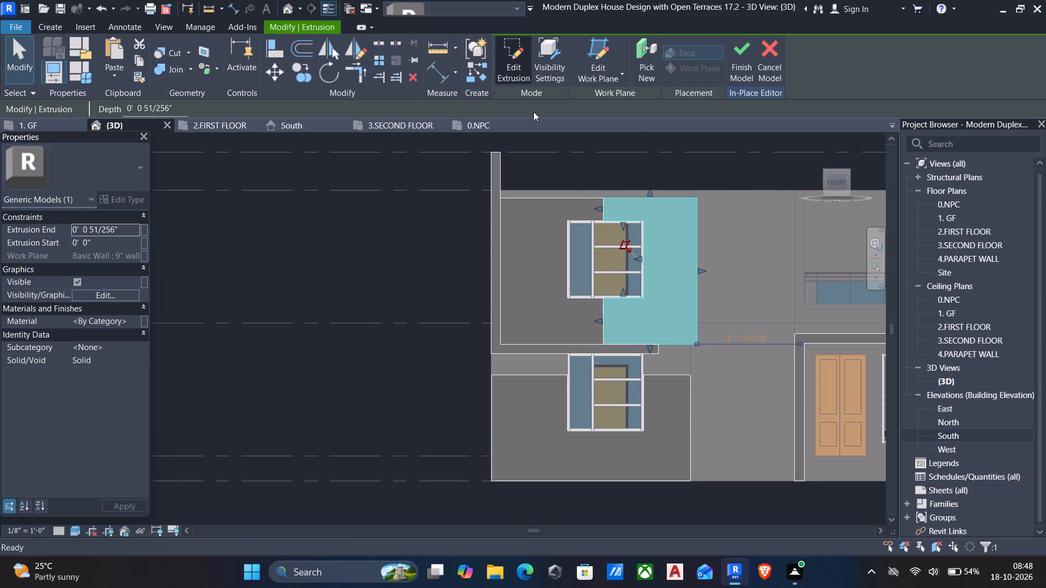
pyautogui.moveTo(678, 359); pyautogui.dragTo(676, 351, button='middle')
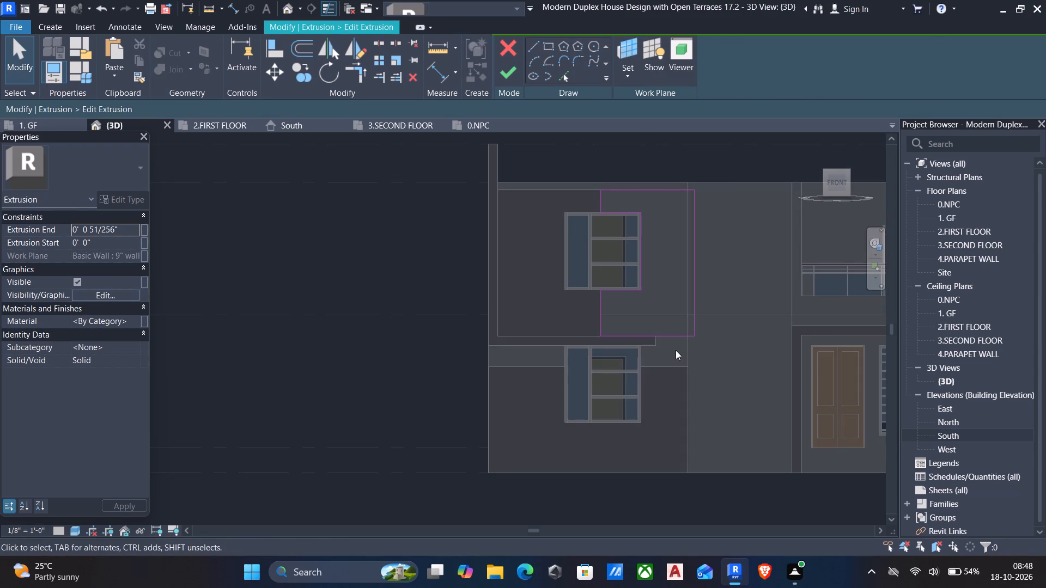
pyautogui.scroll(2, 676, 350)
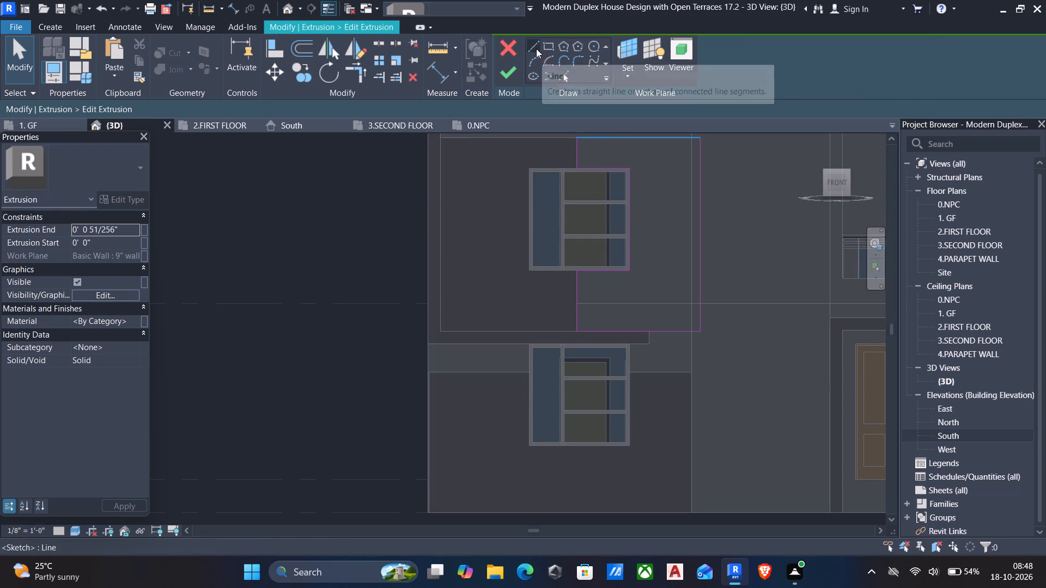
pyautogui.click(534, 48)
pyautogui.scroll(2, 689, 398)
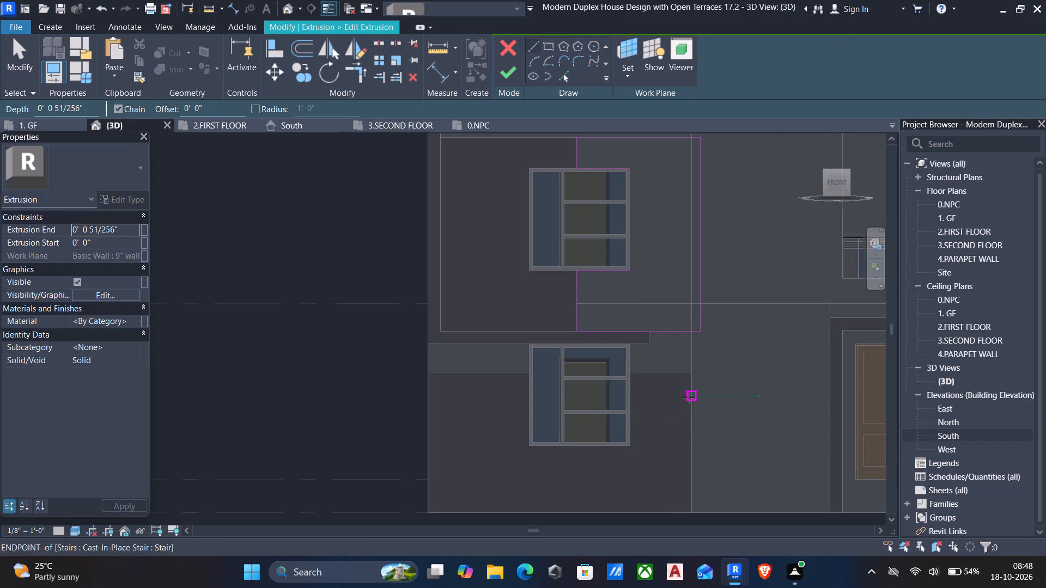
pyautogui.scroll(1, 689, 397)
pyautogui.scroll(5, 636, 342)
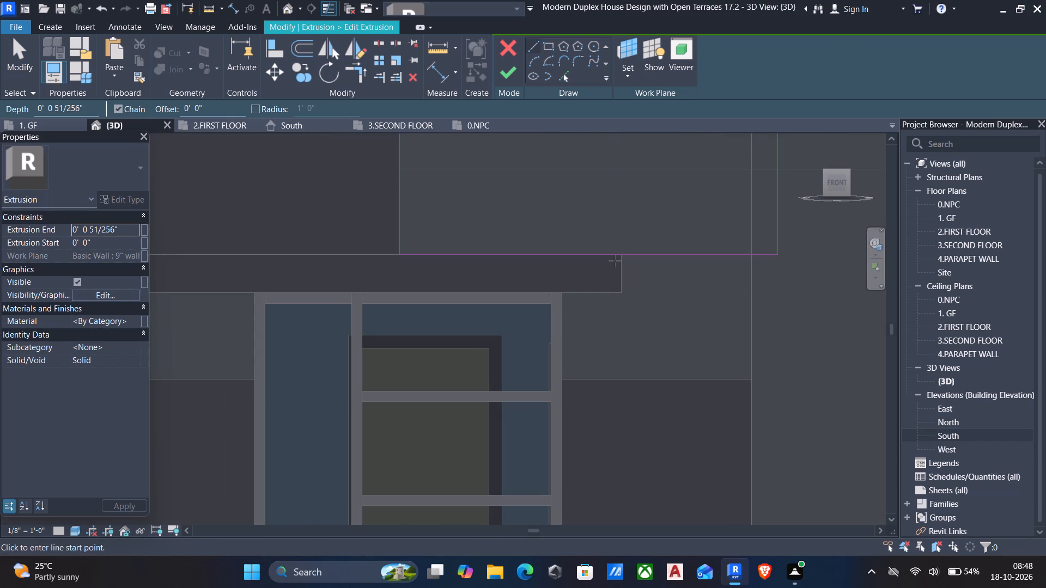
pyautogui.click(624, 253)
pyautogui.click(627, 295)
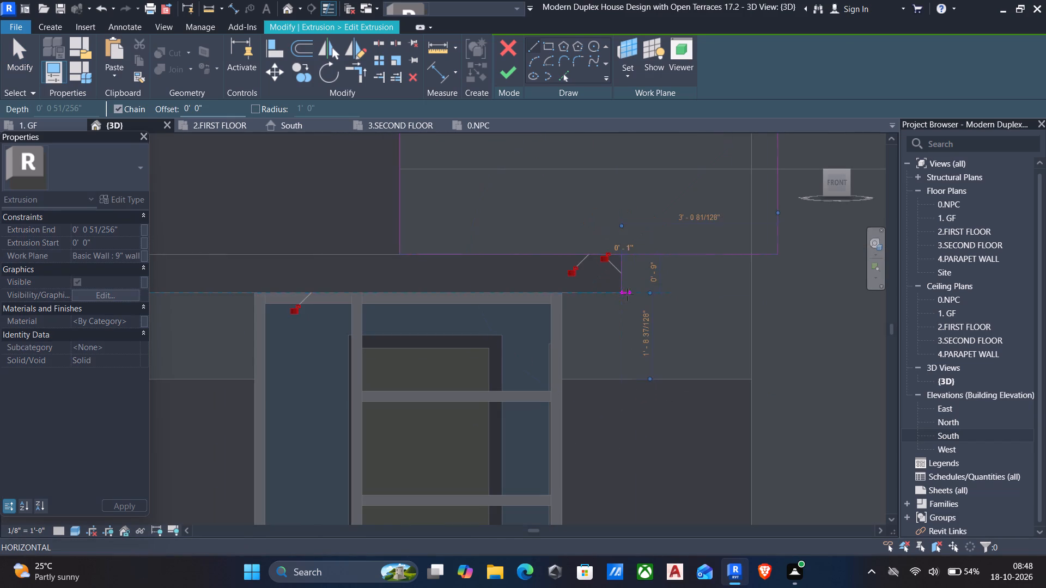
pyautogui.click(559, 295)
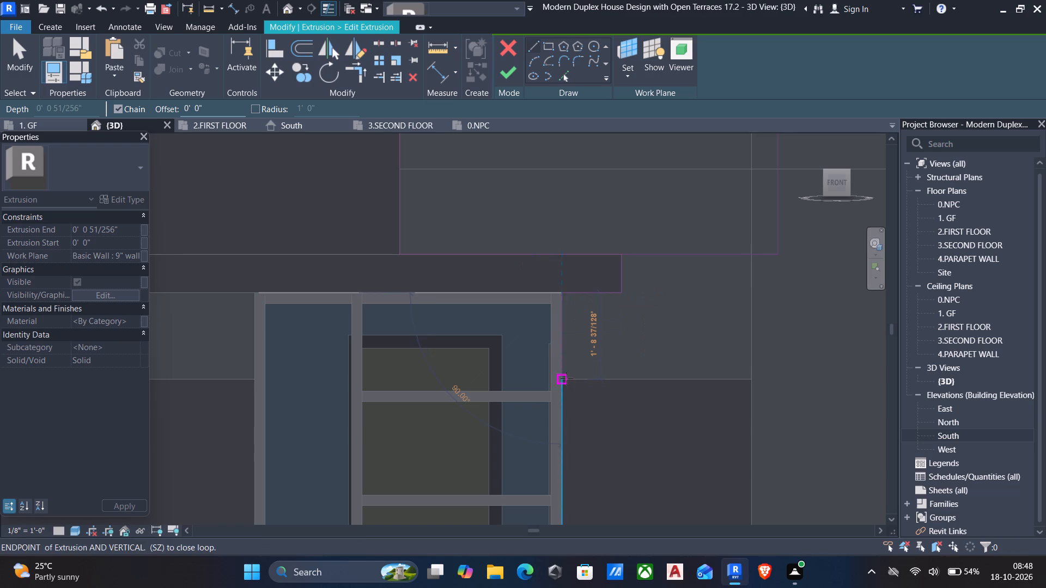
pyautogui.click(567, 378)
pyautogui.click(749, 375)
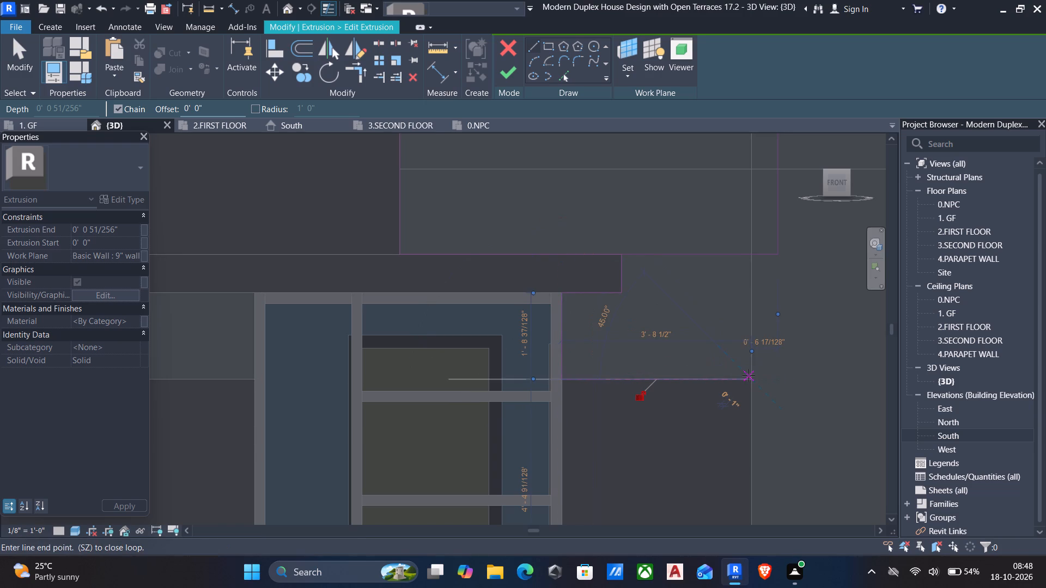
pyautogui.press('Escape')
pyautogui.press('Escape')
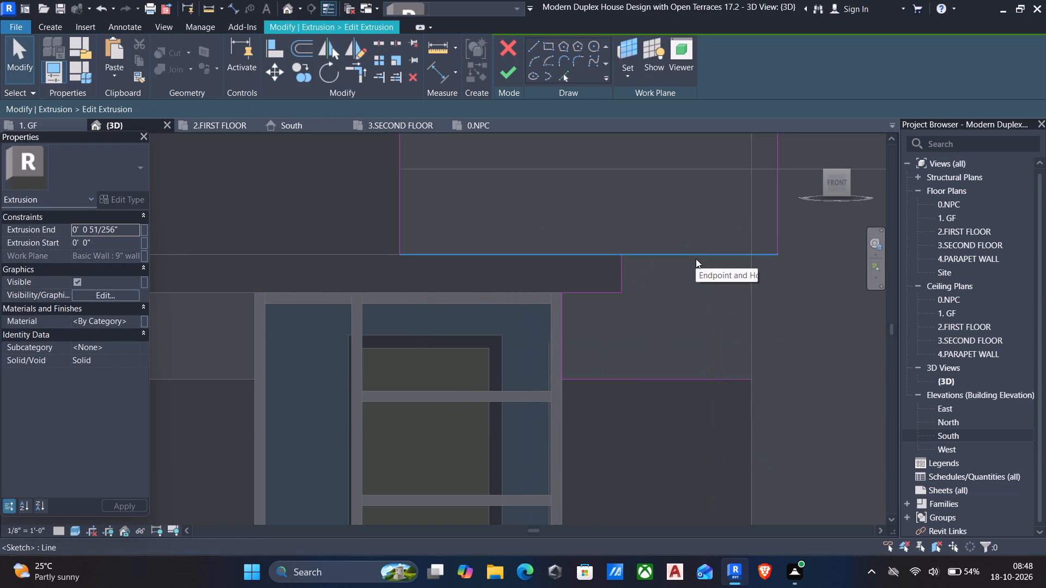
# Split the profile's old bottom edge, then trim it to the L-frame's end line and join the new bottom line to the outer vertical.
pyautogui.write('sl')
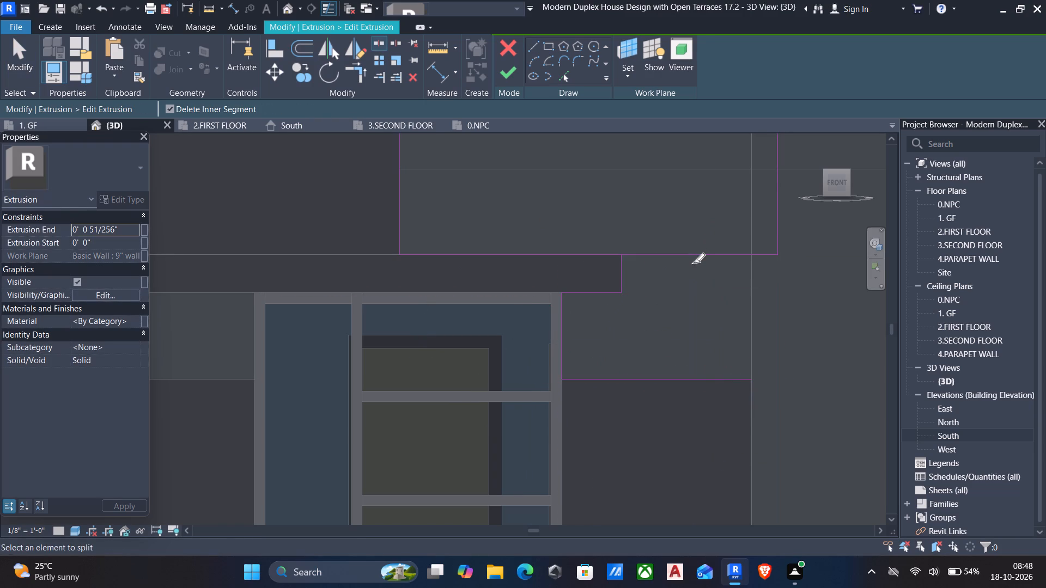
pyautogui.click(691, 259)
pyautogui.press('Escape')
pyautogui.press('Escape')
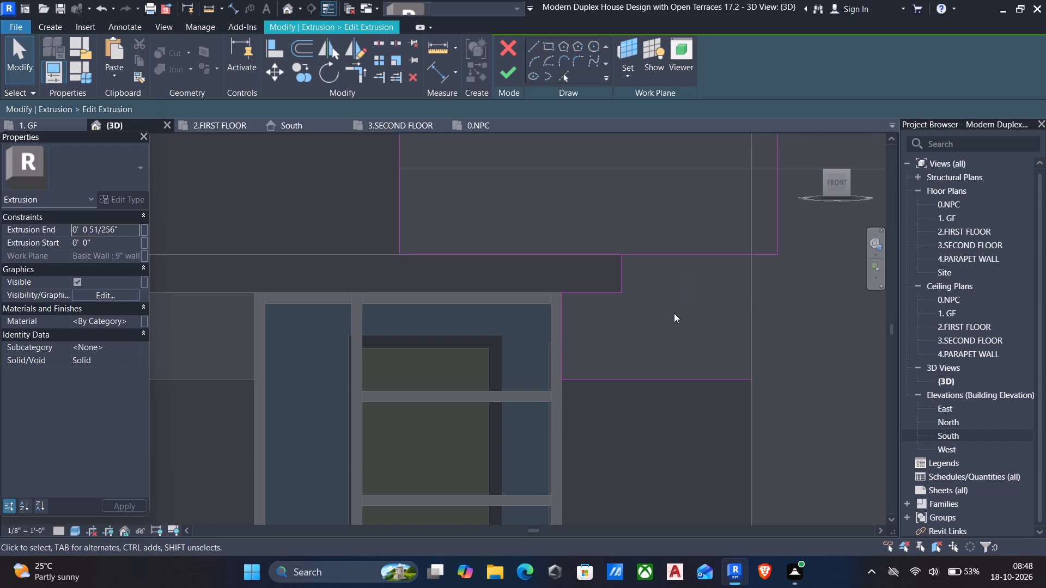
pyautogui.write('tr')
pyautogui.click(571, 252)
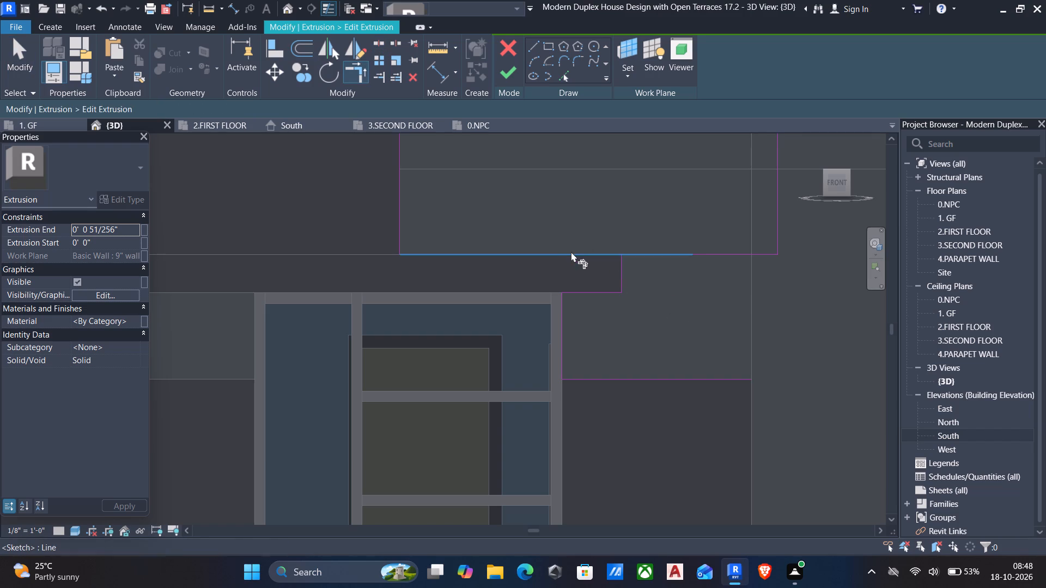
pyautogui.click(618, 276)
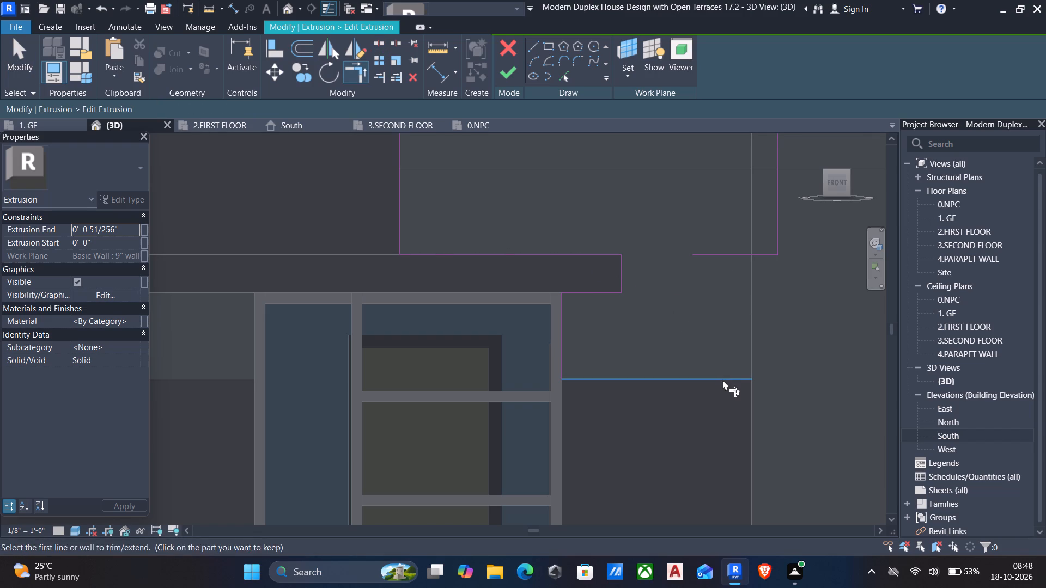
pyautogui.click(720, 378)
pyautogui.click(780, 232)
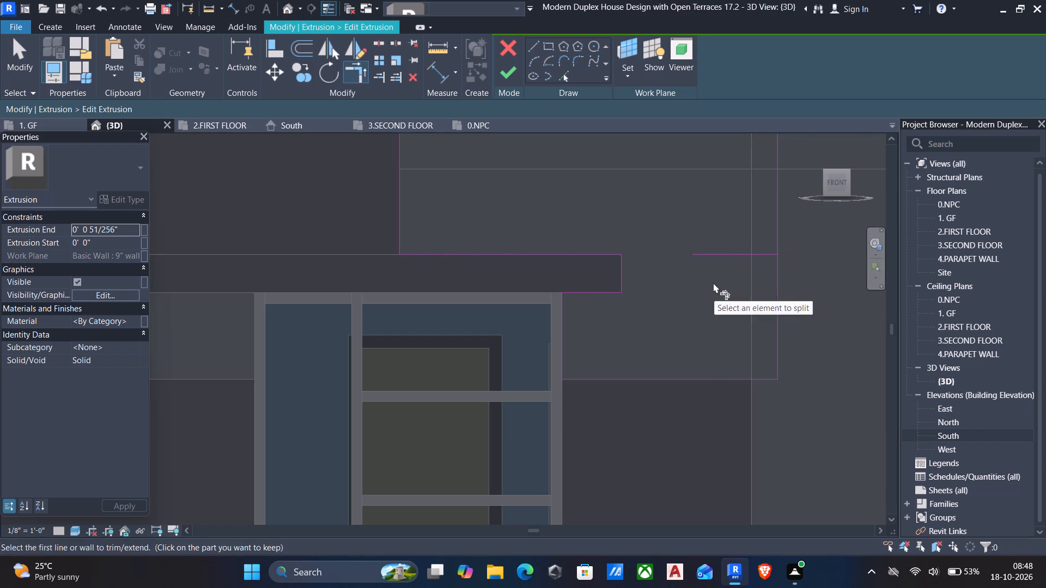
pyautogui.press('Escape')
pyautogui.press('Escape')
# Delete the leftover segment of the old bottom edge and finish the extrusion's sketch edit.
pyautogui.click(718, 250)
pyautogui.press('Delete')
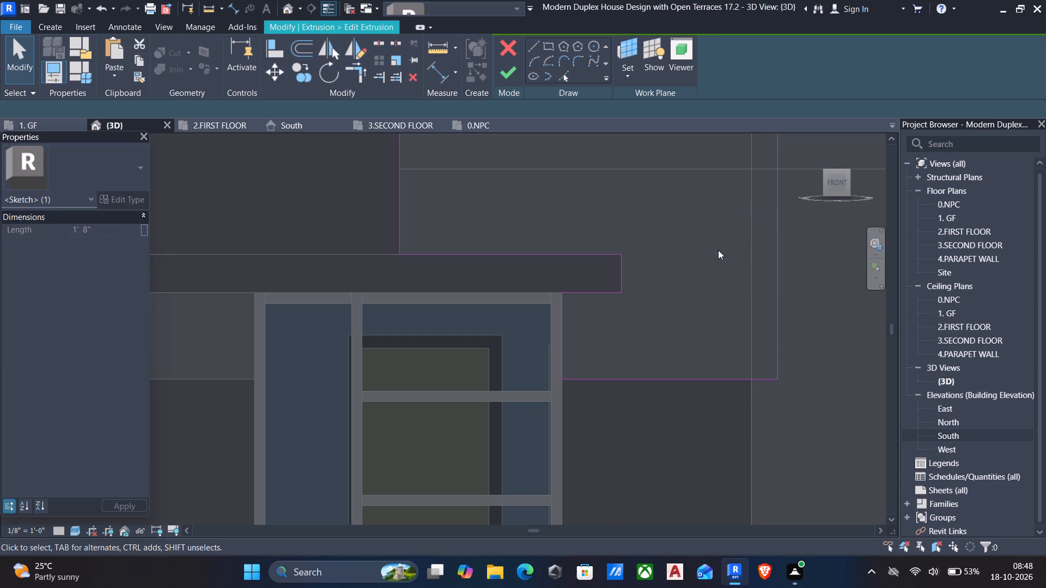
pyautogui.scroll(-2, 699, 285)
pyautogui.moveTo(698, 286); pyautogui.dragTo(684, 362, button='middle')
pyautogui.scroll(-2, 684, 363)
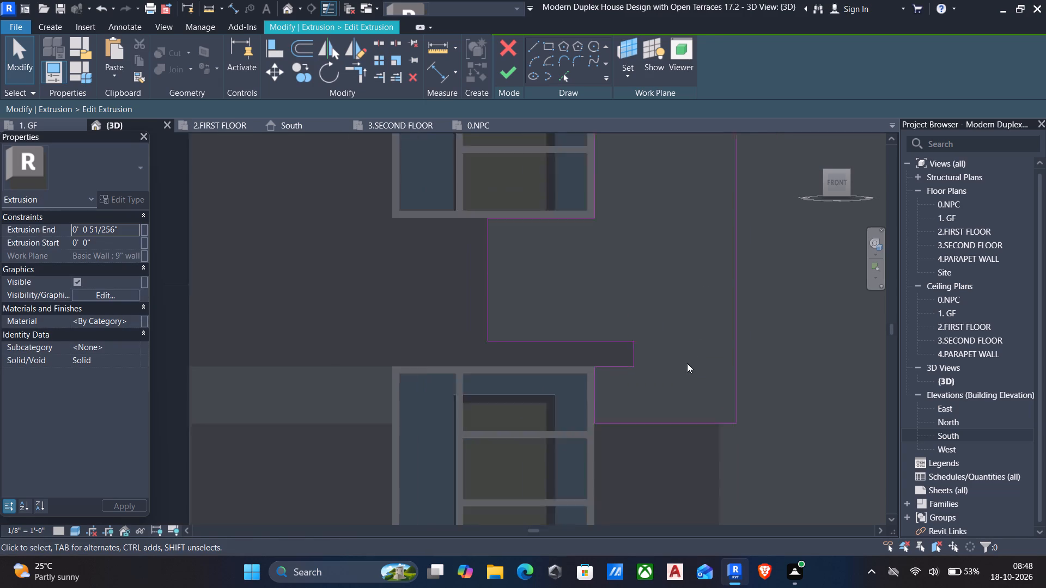
pyautogui.click(504, 70)
pyautogui.scroll(-4, 647, 303)
pyautogui.moveTo(645, 308); pyautogui.dragTo(600, 408, button='middle')
pyautogui.scroll(-2, 606, 411)
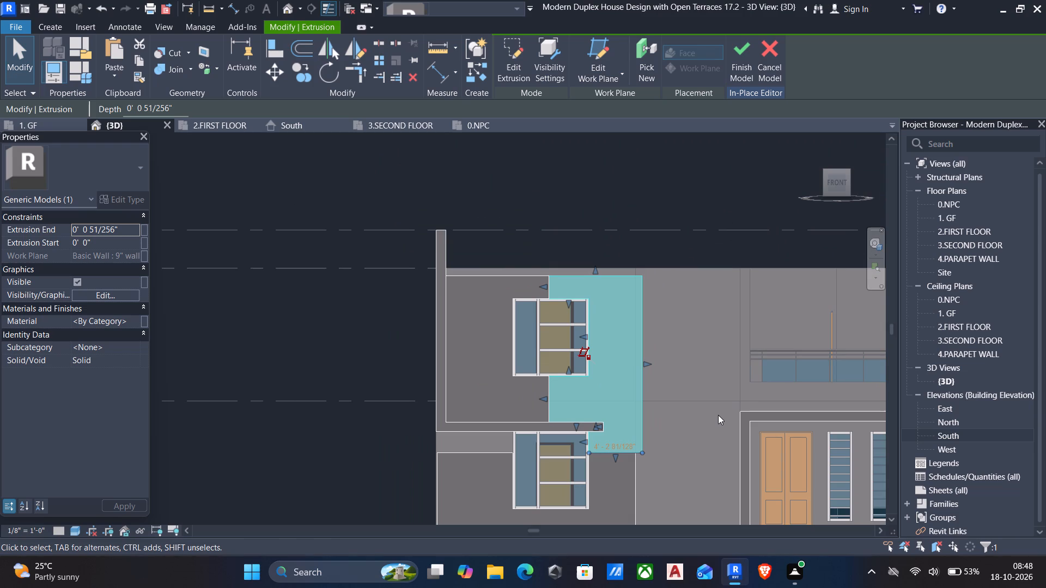
pyautogui.moveTo(721, 427); pyautogui.dragTo(711, 419, button='middle')
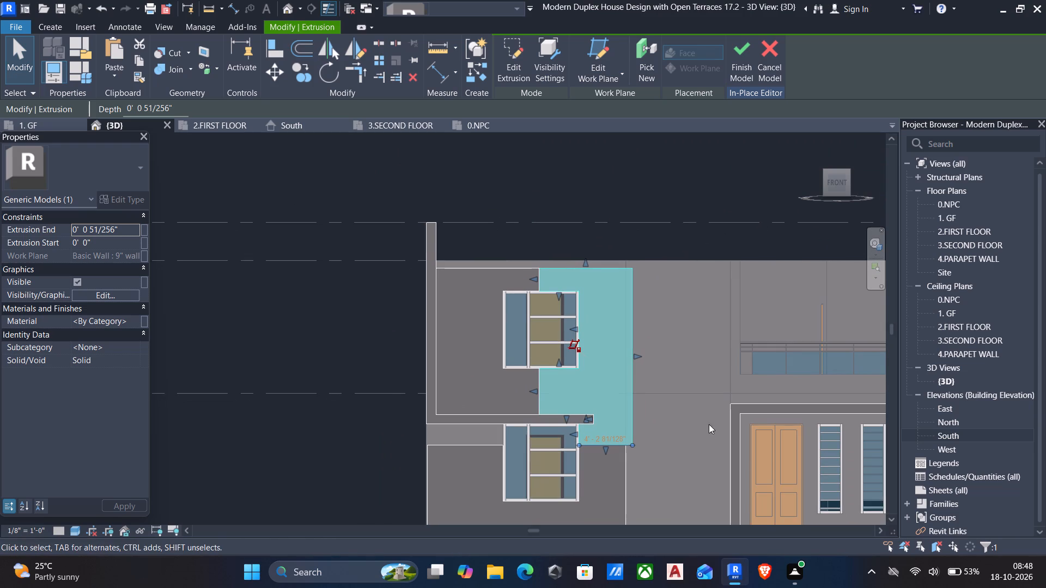
pyautogui.press('Escape')
pyautogui.moveTo(707, 436); pyautogui.dragTo(700, 437, button='middle')
pyautogui.scroll(-2, 680, 439)
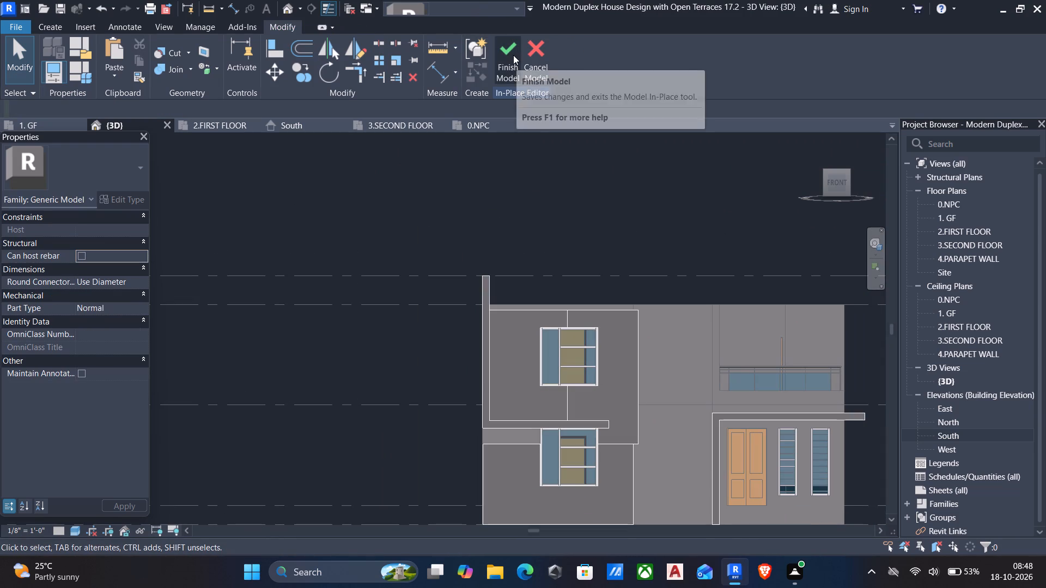
# Finish the in-place model of the facade extrusions.
pyautogui.click(507, 48)
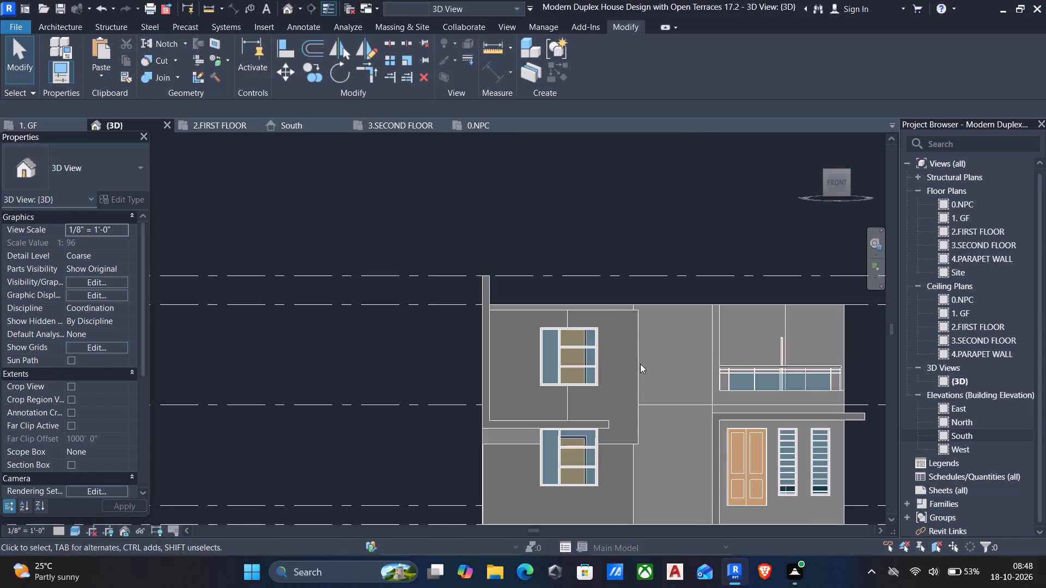
# Examine the front facade and its extrusions from oblique angles and straight on.
pyautogui.moveTo(640, 364); pyautogui.dragTo(636, 279, button='middle')
pyautogui.scroll(-2, 636, 279)
pyautogui.moveTo(643, 367); pyautogui.dragTo(594, 417, button='middle')
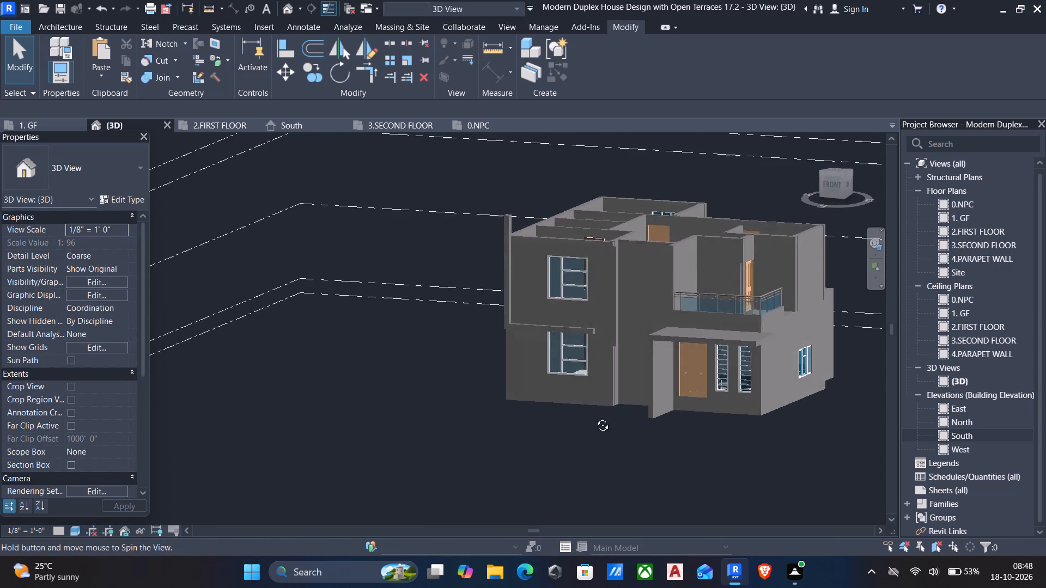
pyautogui.moveTo(594, 417); pyautogui.dragTo(665, 401, button='middle')
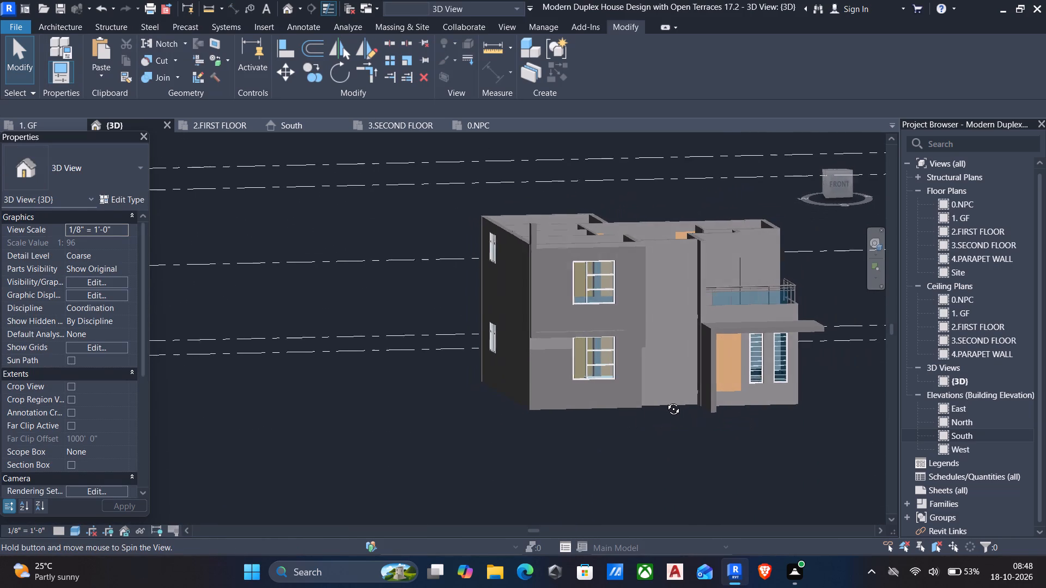
pyautogui.moveTo(665, 401); pyautogui.dragTo(664, 402, button='middle')
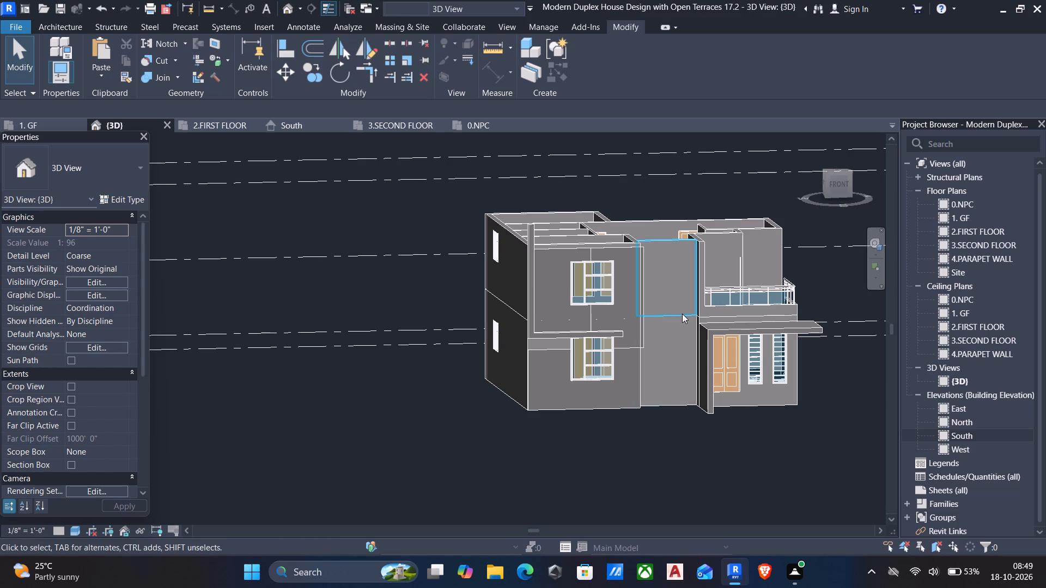
pyautogui.moveTo(681, 316); pyautogui.dragTo(673, 328, button='middle')
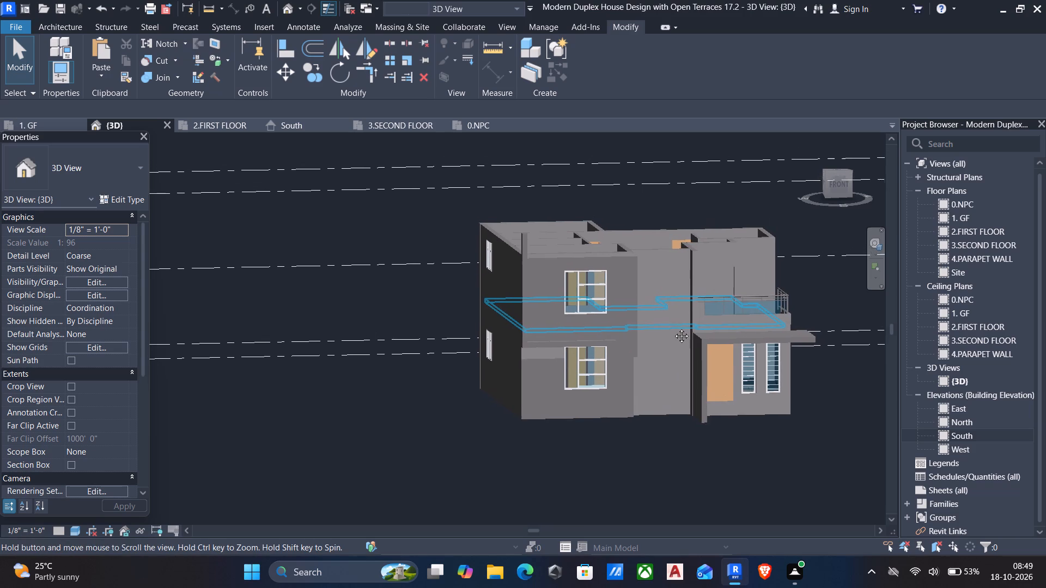
pyautogui.moveTo(673, 328); pyautogui.dragTo(660, 378, button='middle')
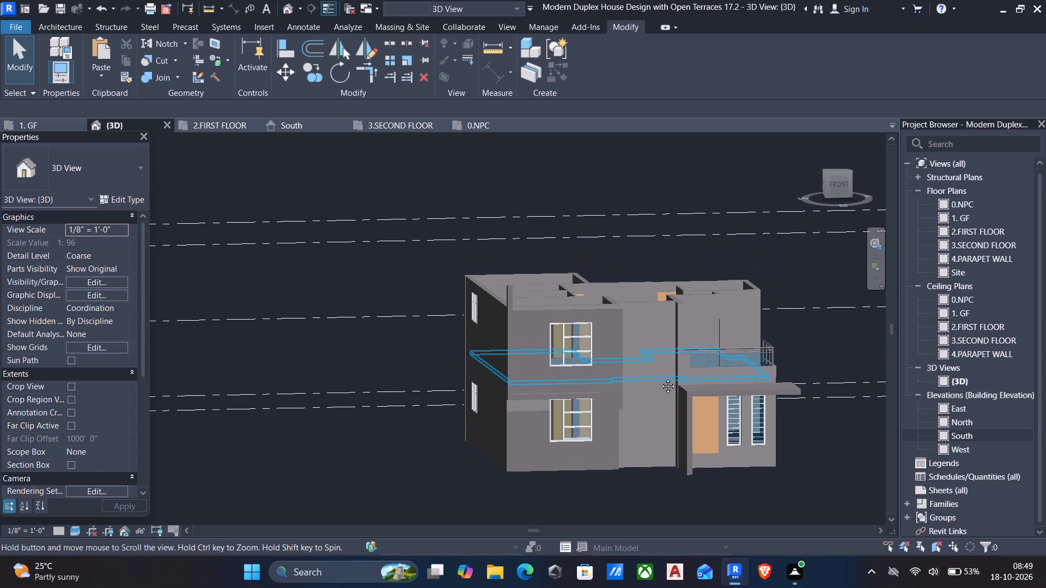
pyautogui.moveTo(660, 378); pyautogui.dragTo(657, 383, button='middle')
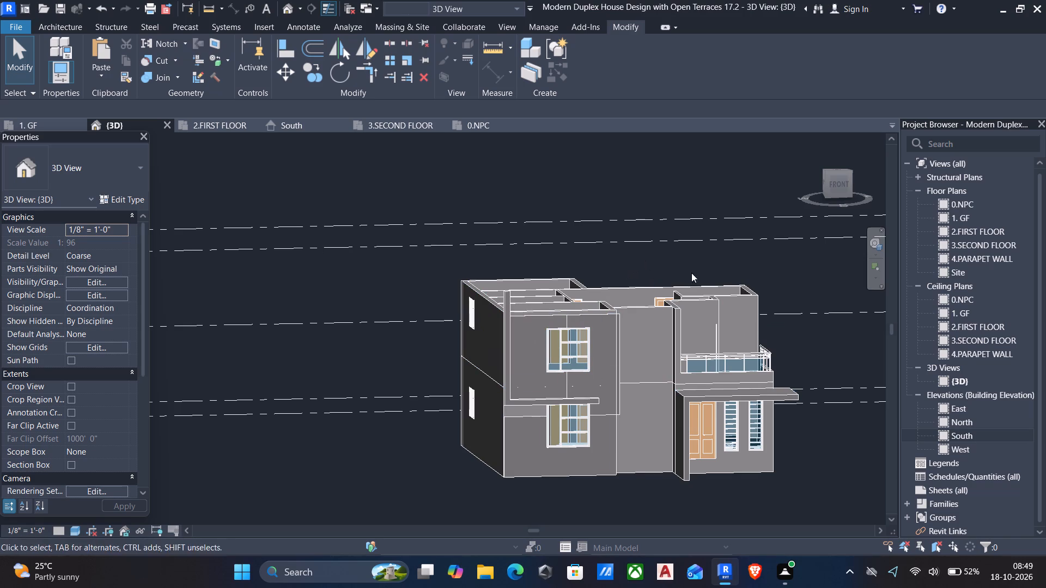
pyautogui.click(838, 187)
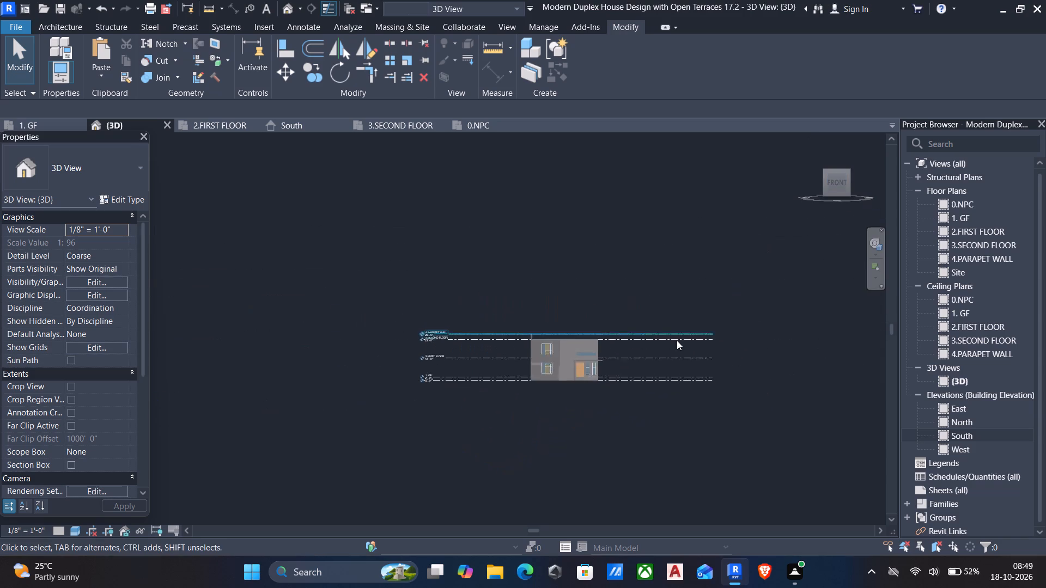
pyautogui.scroll(7, 430, 322)
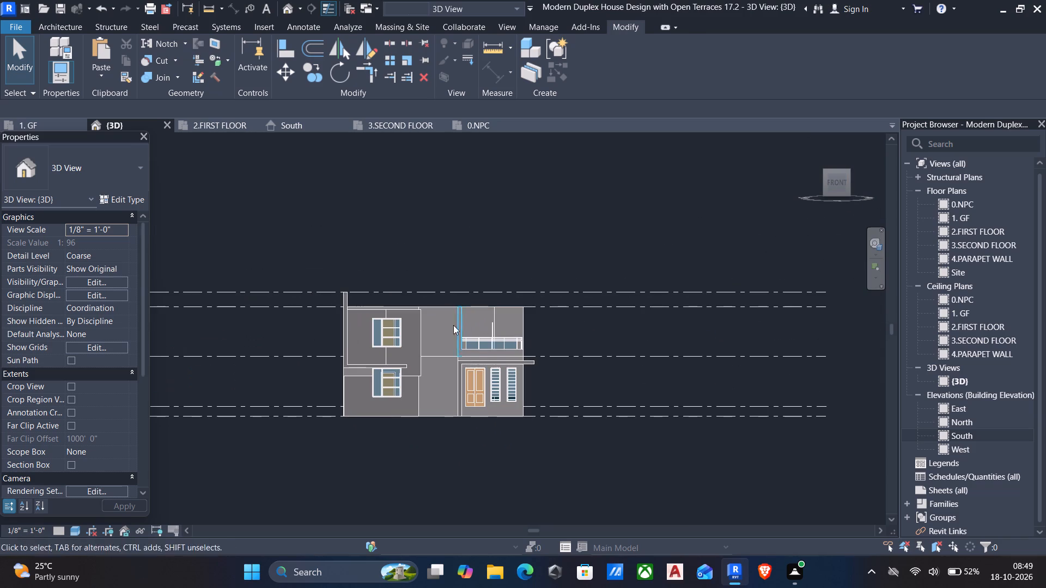
pyautogui.moveTo(440, 324); pyautogui.dragTo(528, 336, button='middle')
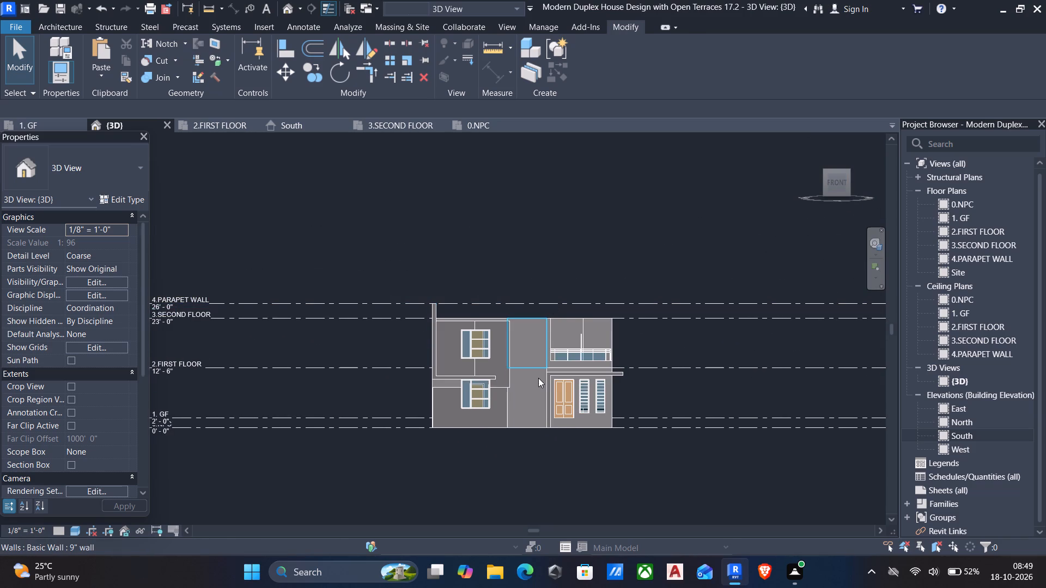
pyautogui.keyDown('shift'); pyautogui.moveTo(545, 370); pyautogui.dragTo(538, 372, button='middle'); pyautogui.keyUp('shift')
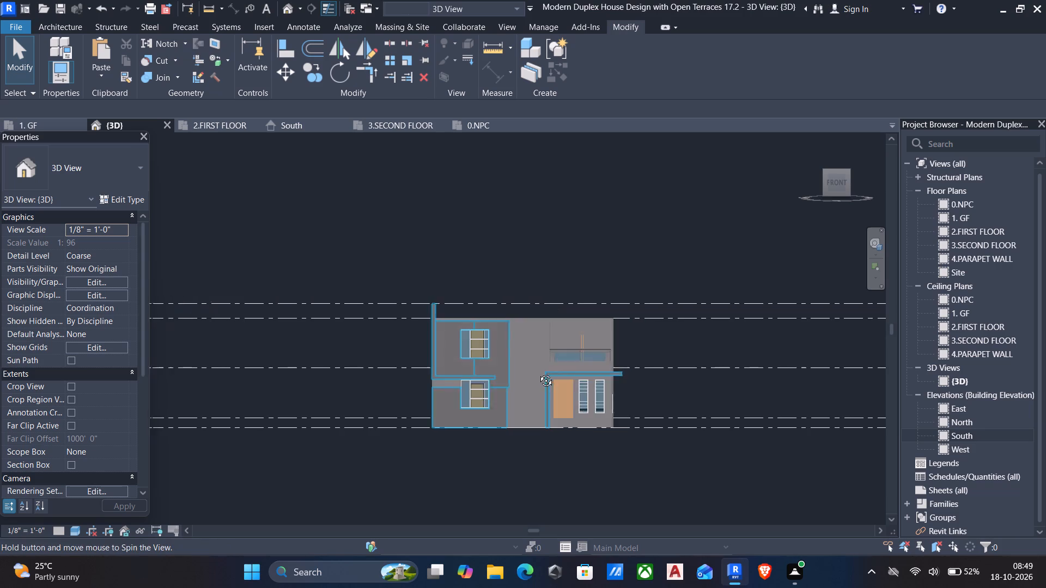
pyautogui.keyDown('shift'); pyautogui.moveTo(538, 372); pyautogui.dragTo(515, 372, button='middle'); pyautogui.keyUp('shift')
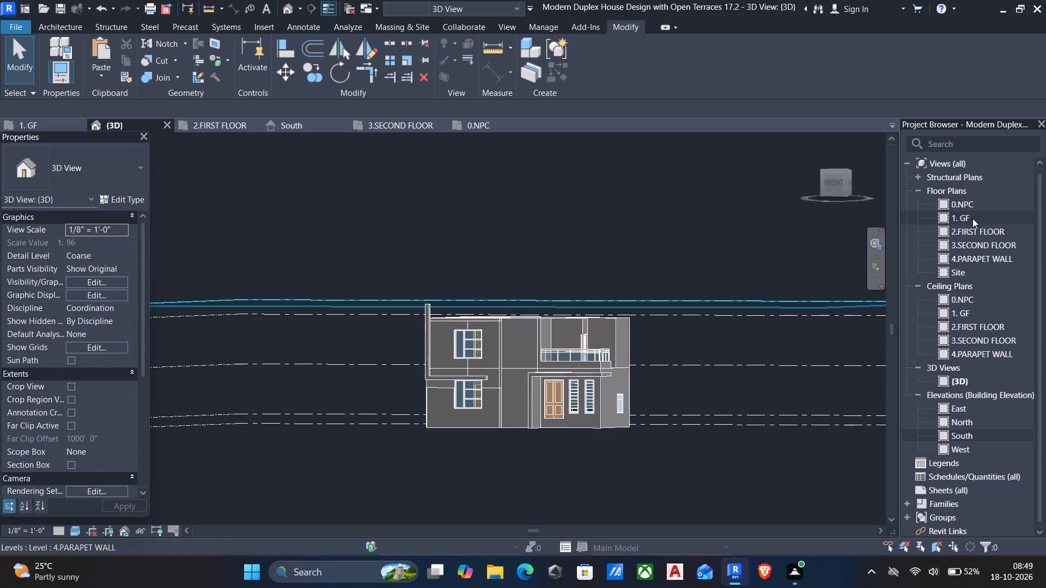
# In the 2.FIRST FLOOR plan, draw a 4' long Curtain Wall 1 inside the 9" wall bordering the front terrace.
pyautogui.doubleClick(960, 232)
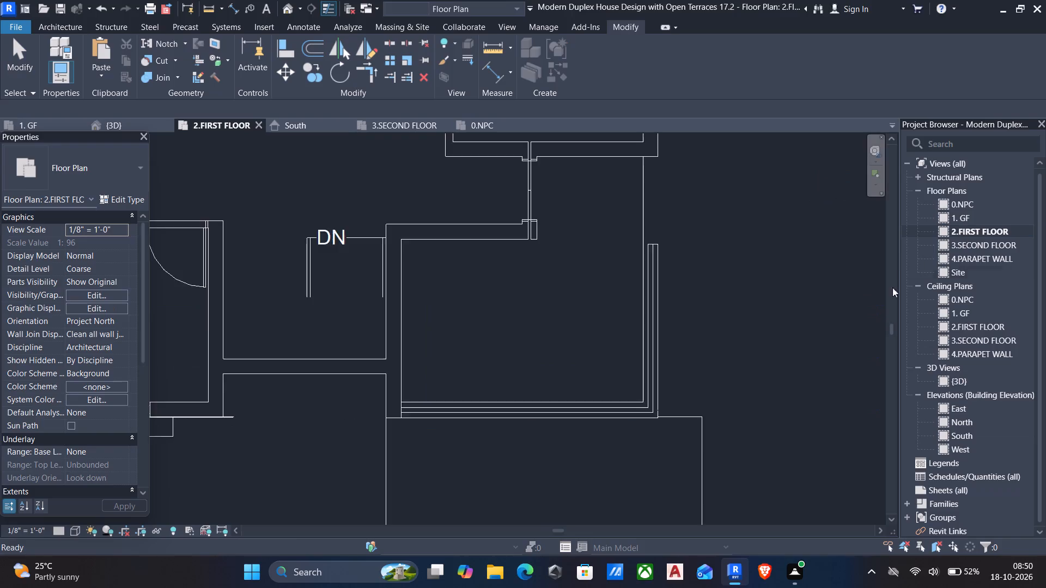
pyautogui.scroll(-6, 670, 296)
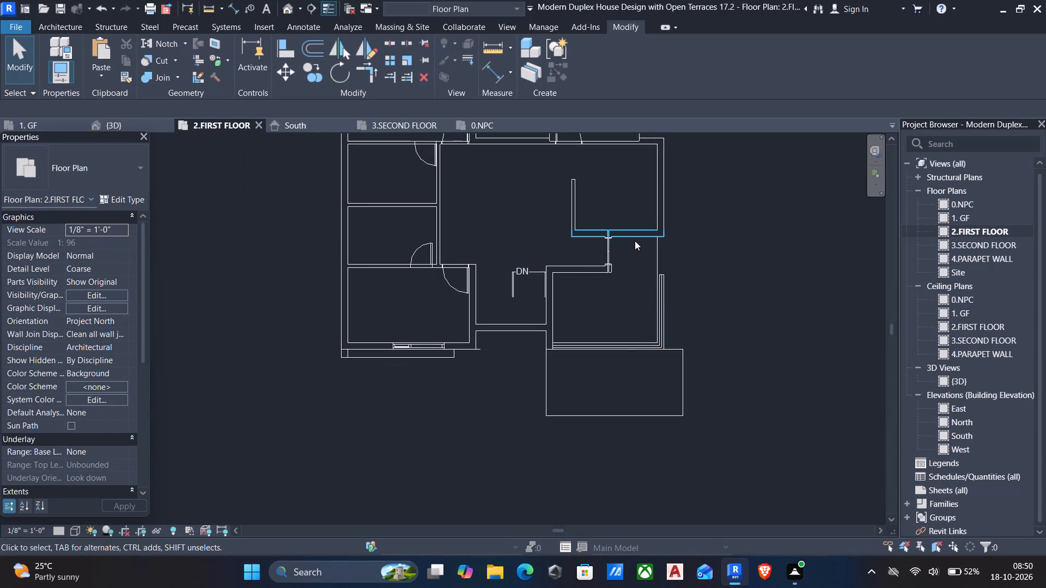
pyautogui.write('wa')
pyautogui.click(89, 168)
pyautogui.scroll(-5, 77, 243)
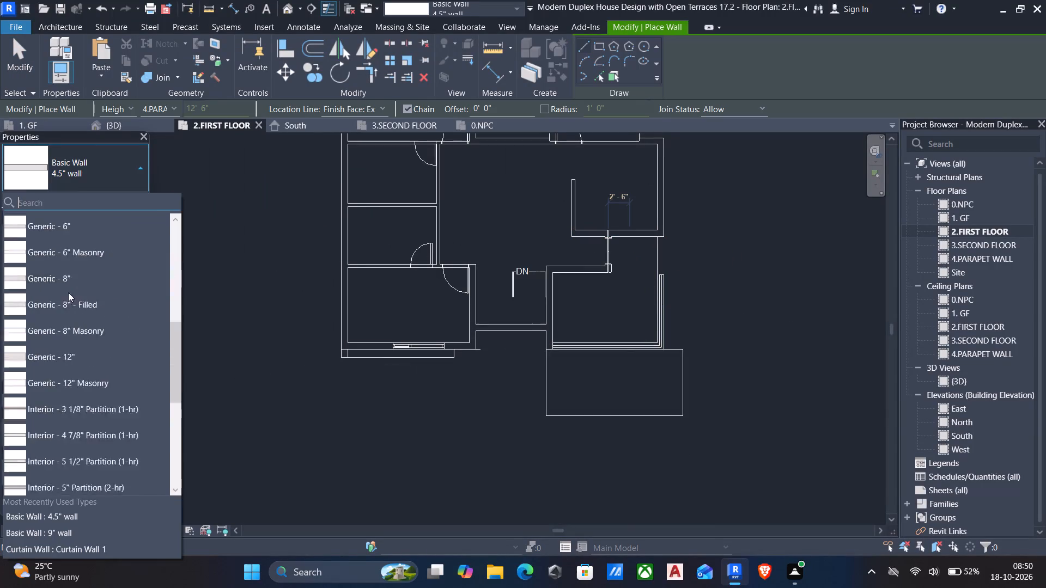
pyautogui.scroll(-8, 68, 292)
pyautogui.click(48, 373)
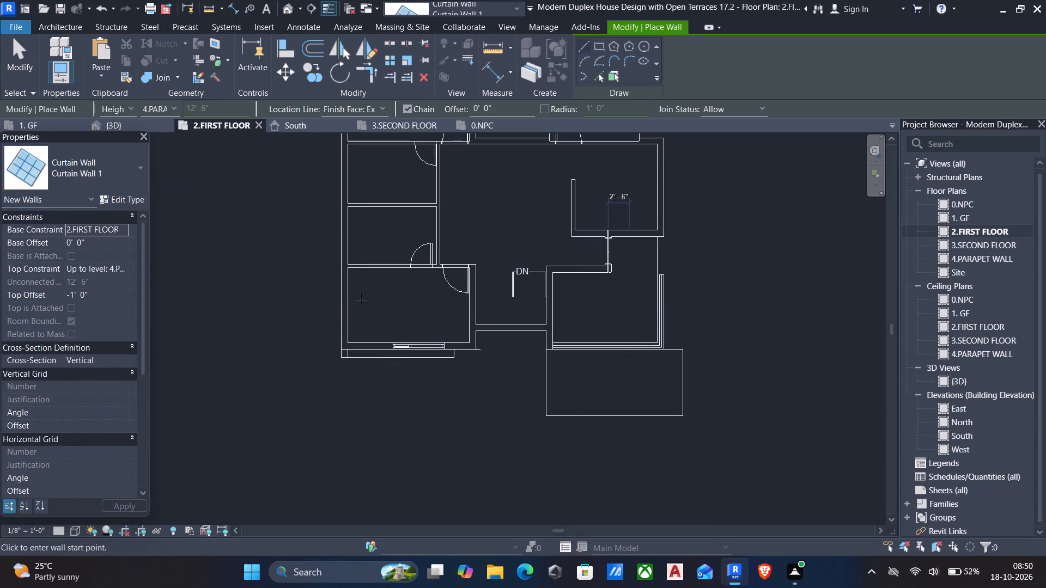
pyautogui.scroll(13, 628, 234)
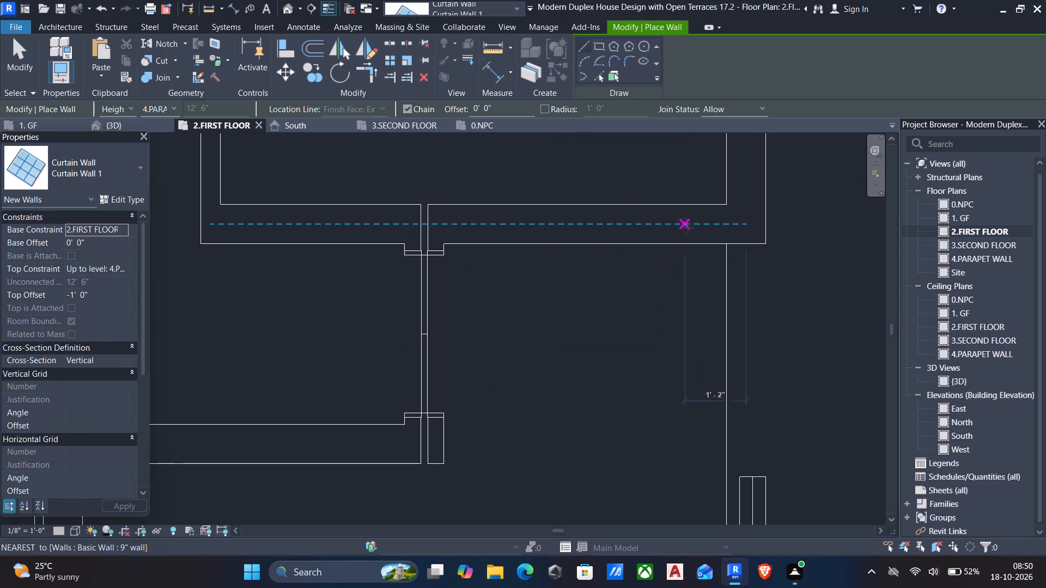
pyautogui.click(695, 225)
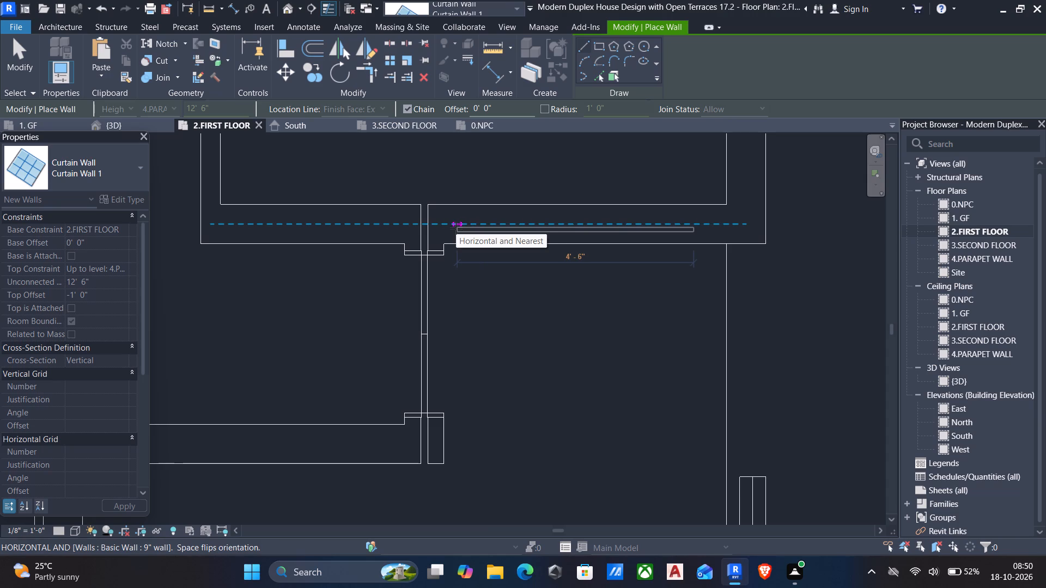
pyautogui.write("4'")
pyautogui.press('Return')
pyautogui.press('Escape')
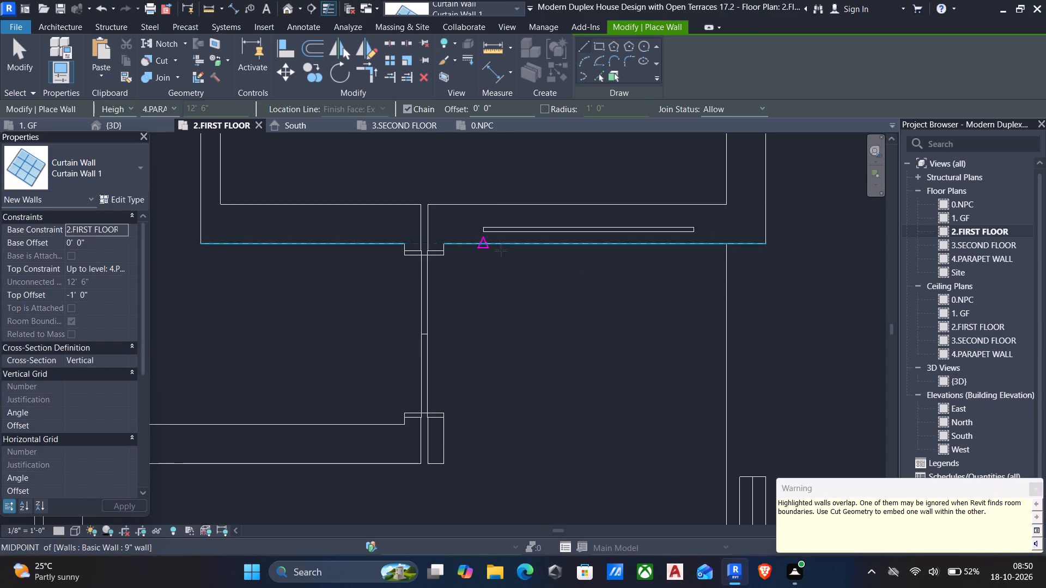
pyautogui.scroll(-1, 561, 261)
pyautogui.press('Escape')
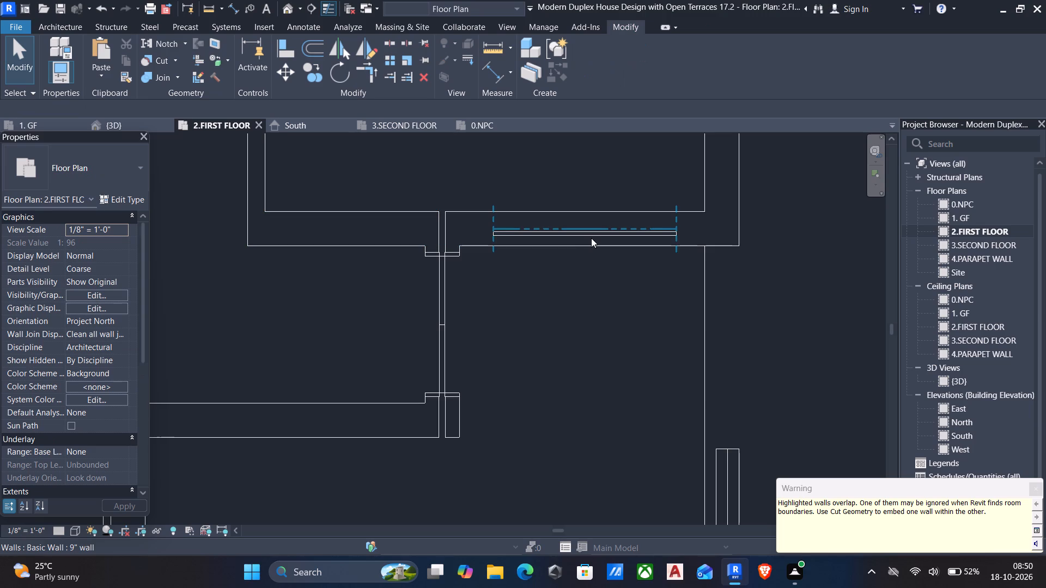
# Nudge the new curtain wall slightly along its host wall toward the terrace door.
pyautogui.click(581, 228)
pyautogui.press('Left')
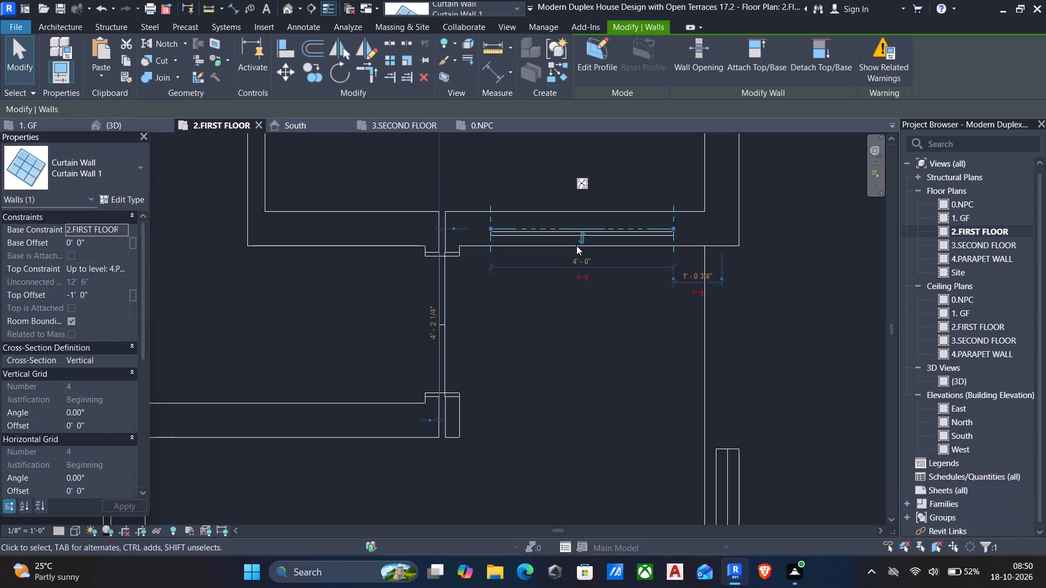
# Cut the 9" host wall with the curtain wall so the glazing is embedded in it.
pyautogui.click(159, 62)
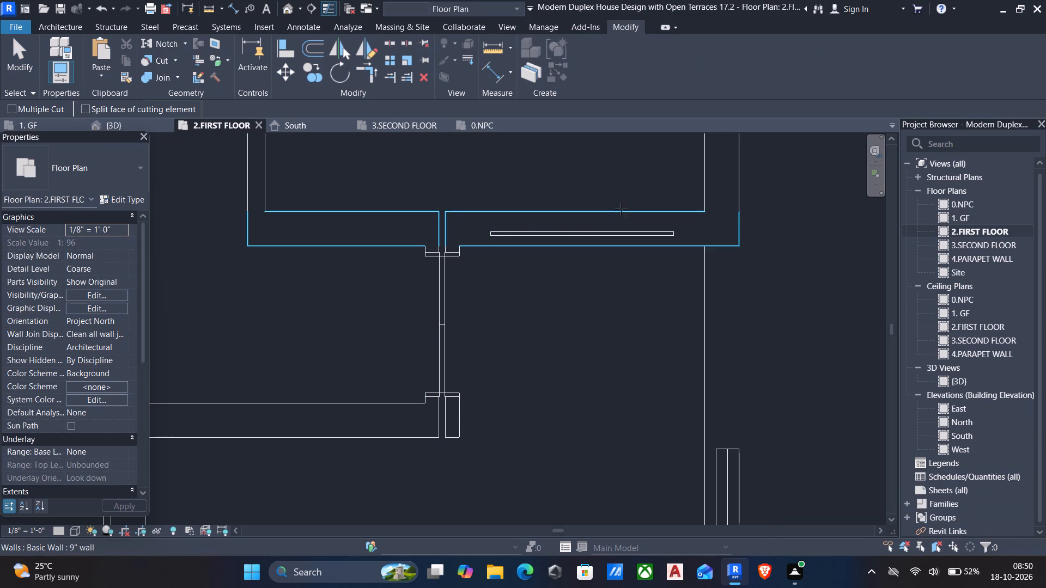
pyautogui.click(621, 211)
pyautogui.click(611, 233)
pyautogui.scroll(-4, 588, 289)
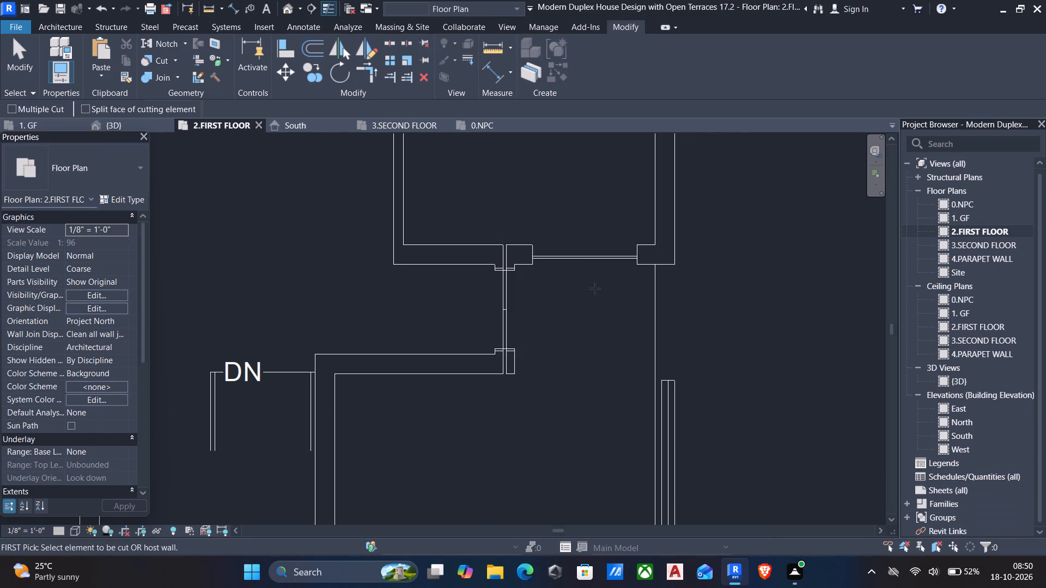
pyautogui.press('Escape')
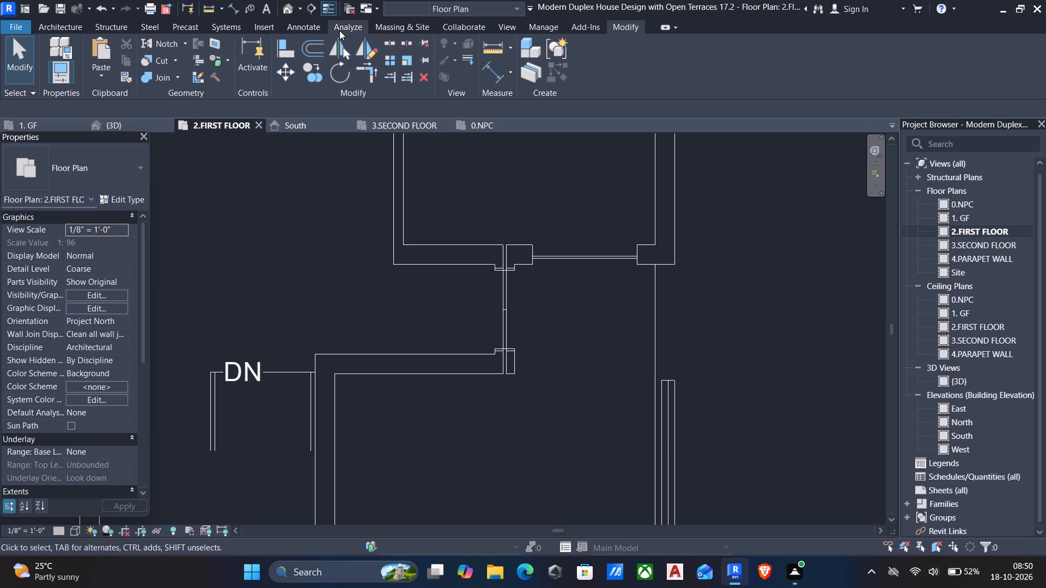
# In the 3D view, set the terrace curtain wall's base offset to 3'.
pyautogui.click(291, 10)
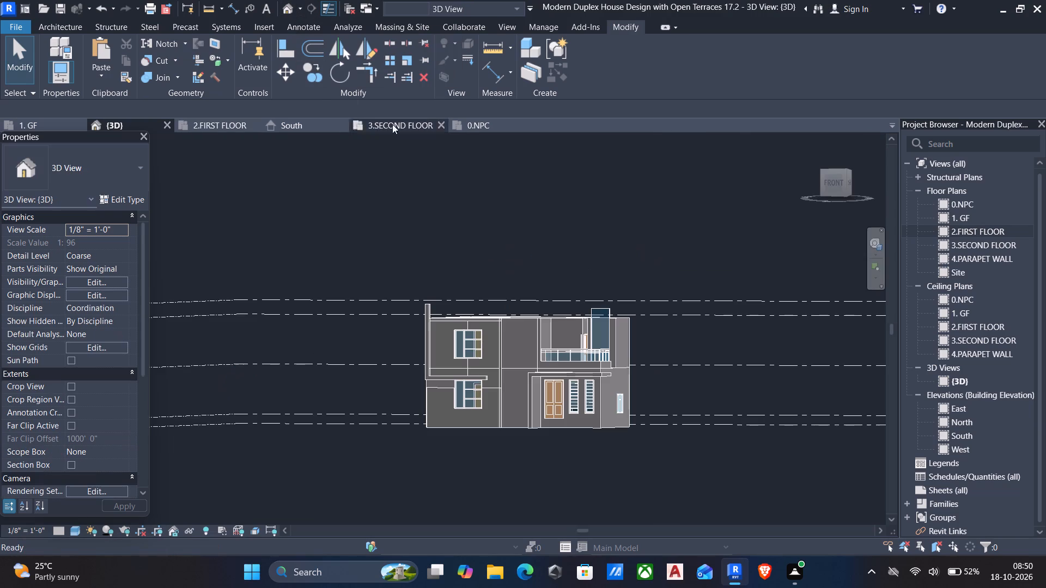
pyautogui.click(603, 314)
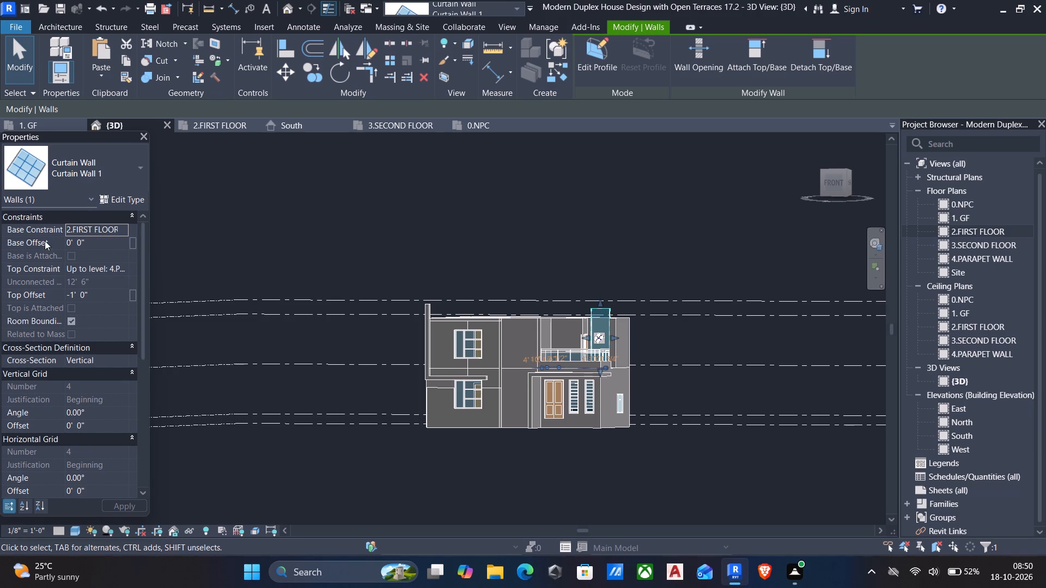
pyautogui.click(102, 242)
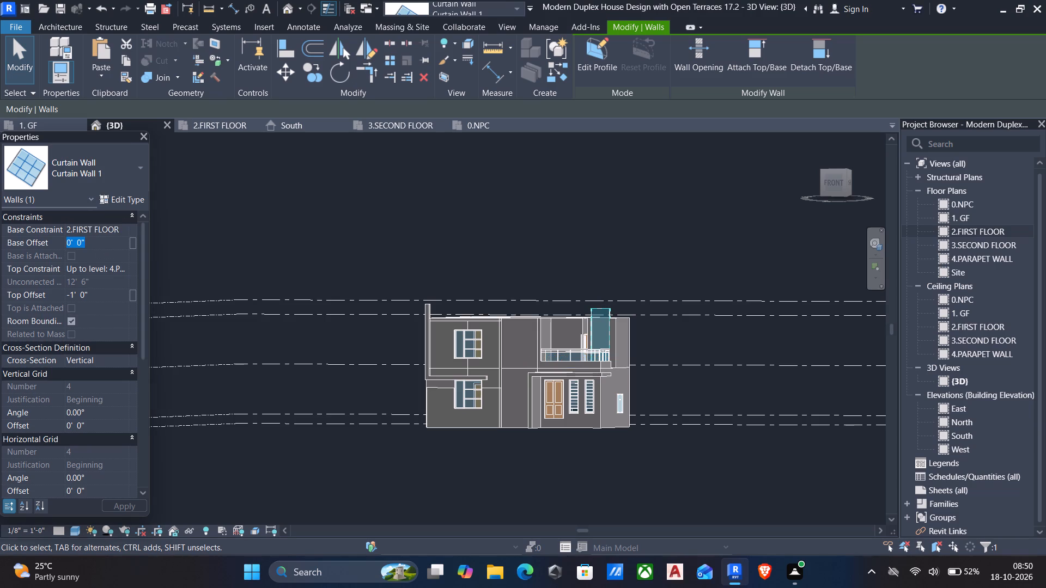
pyautogui.press('3')
pyautogui.press("'")
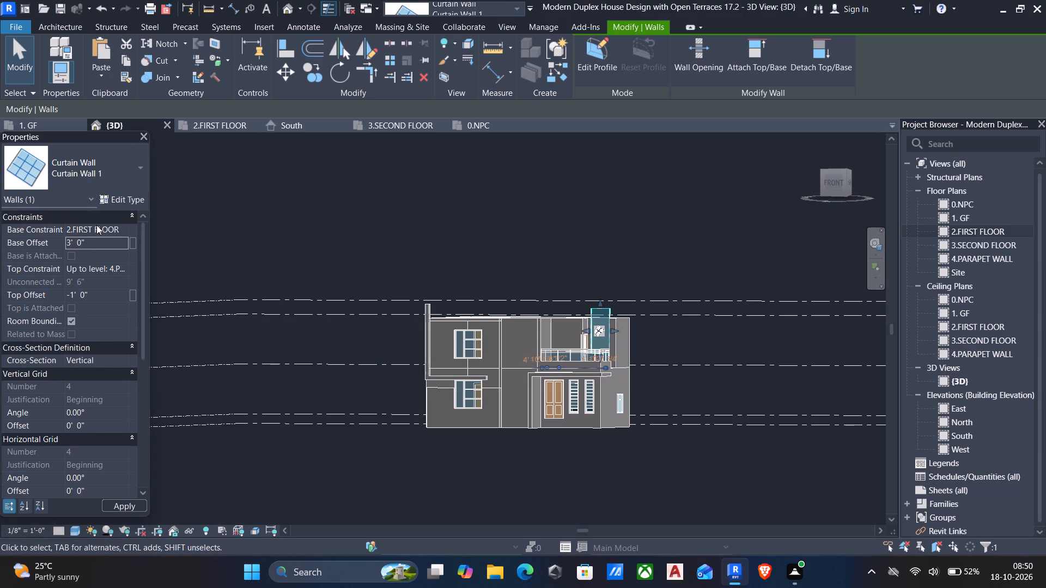
# Constrain the curtain wall's top to level 3.SECOND FLOOR with a top offset of -3'.
pyautogui.click(127, 269)
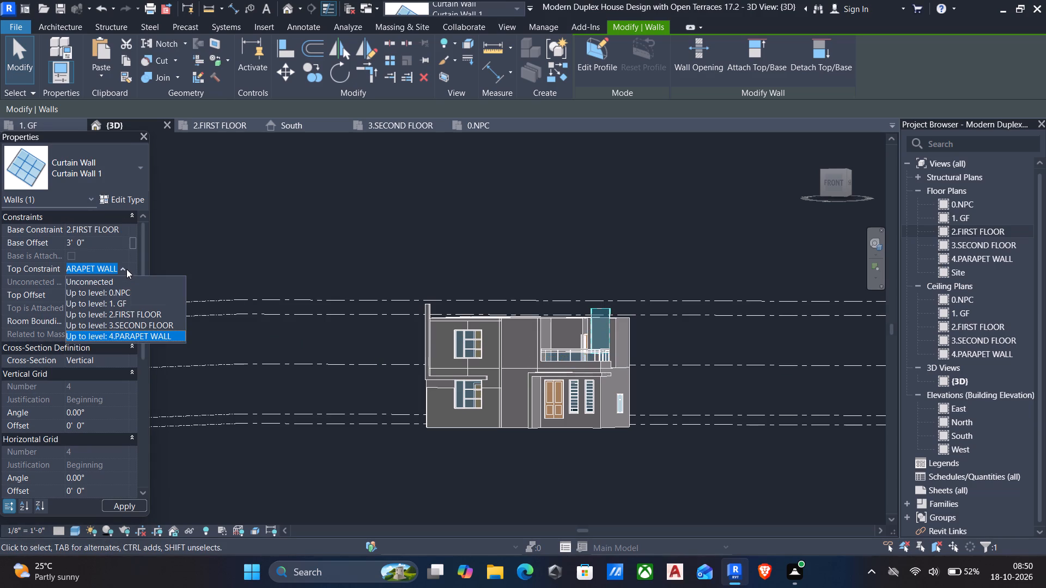
pyautogui.click(105, 320)
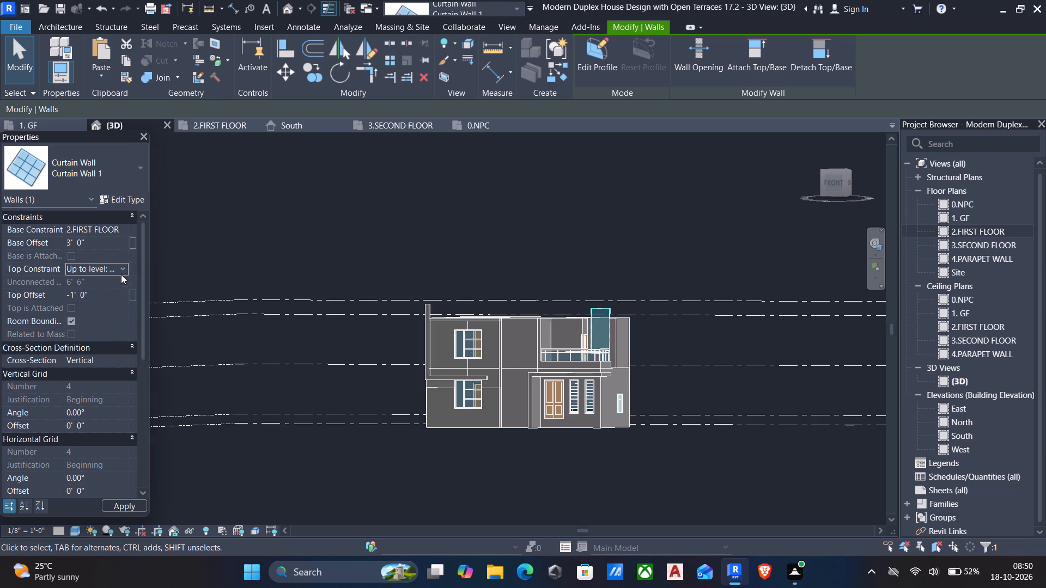
pyautogui.click(107, 293)
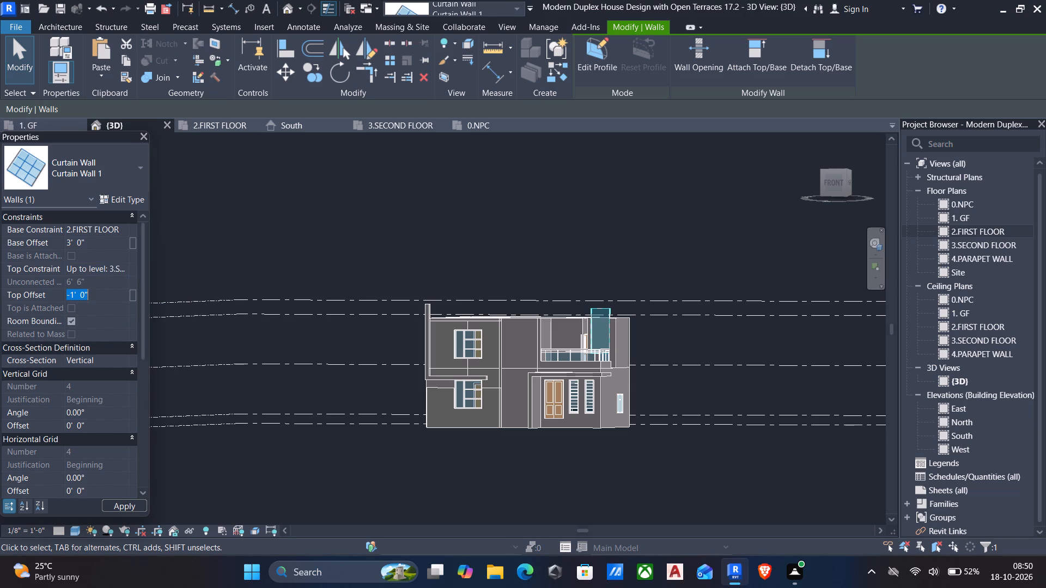
pyautogui.press('-')
pyautogui.press('3')
pyautogui.press("'")
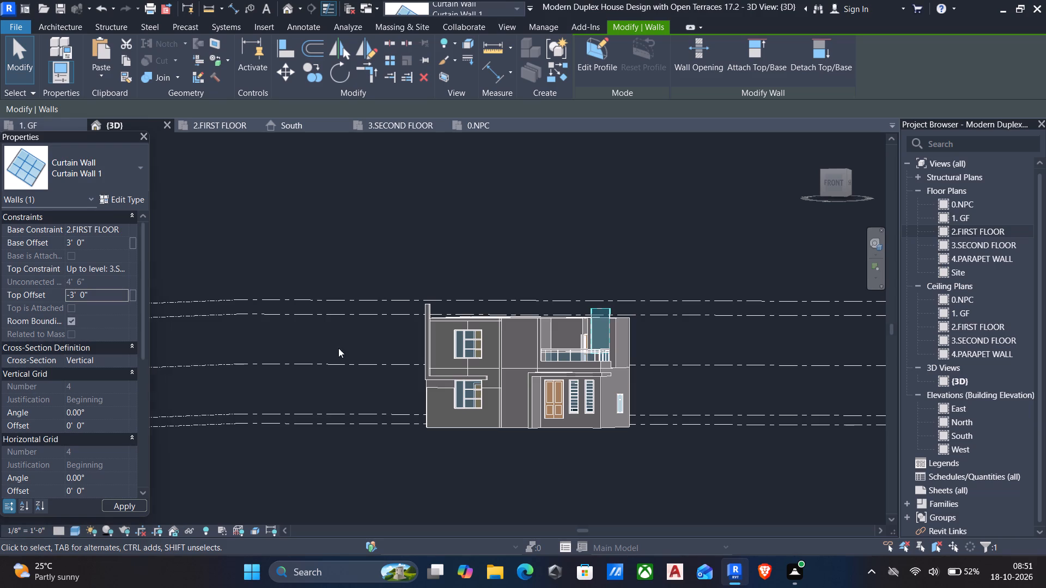
pyautogui.moveTo(561, 383); pyautogui.dragTo(562, 350, button='middle')
pyautogui.scroll(9, 563, 343)
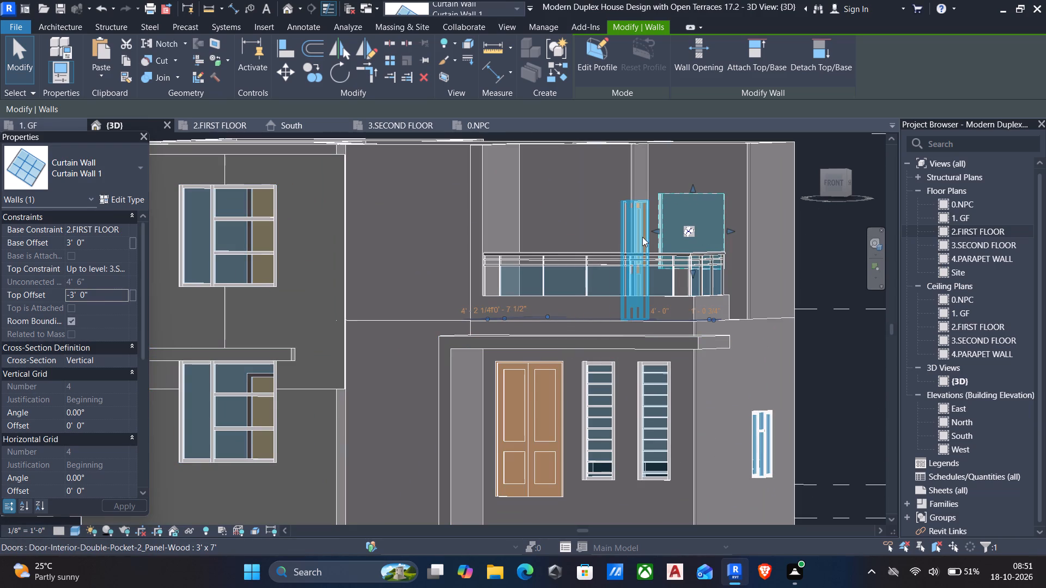
pyautogui.keyDown('shift'); pyautogui.moveTo(661, 237); pyautogui.dragTo(587, 318, button='middle'); pyautogui.keyUp('shift')
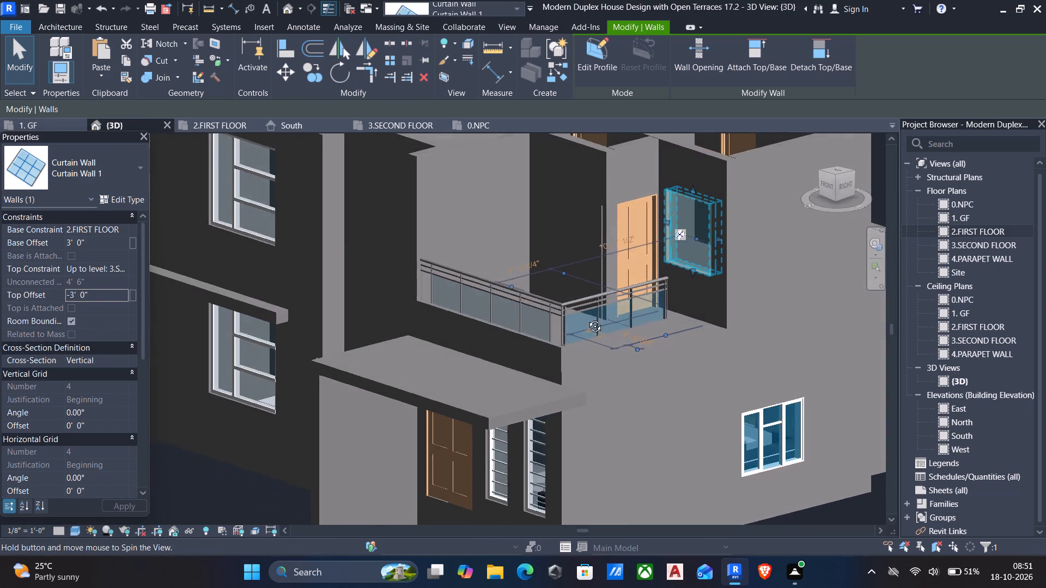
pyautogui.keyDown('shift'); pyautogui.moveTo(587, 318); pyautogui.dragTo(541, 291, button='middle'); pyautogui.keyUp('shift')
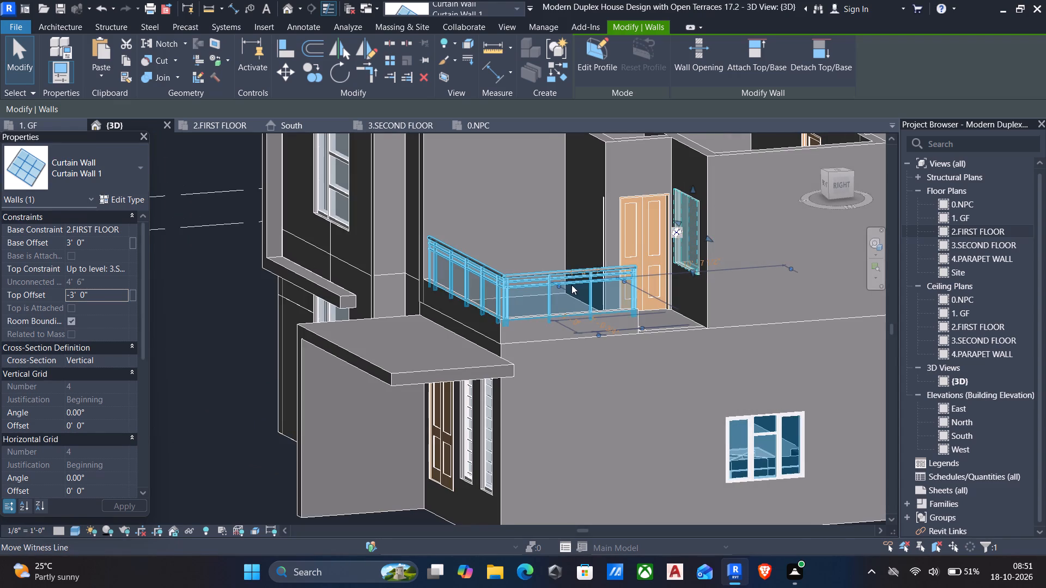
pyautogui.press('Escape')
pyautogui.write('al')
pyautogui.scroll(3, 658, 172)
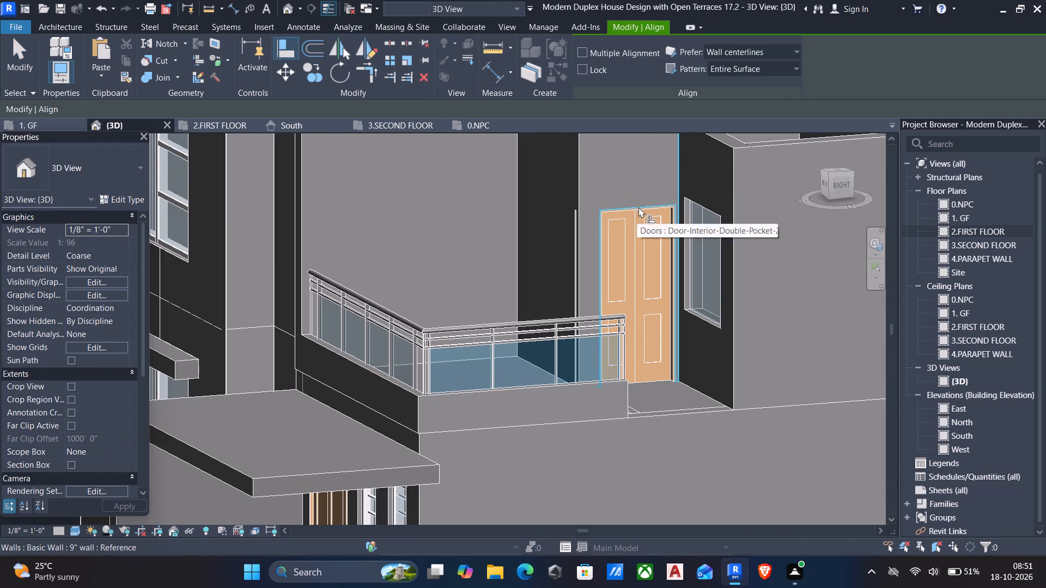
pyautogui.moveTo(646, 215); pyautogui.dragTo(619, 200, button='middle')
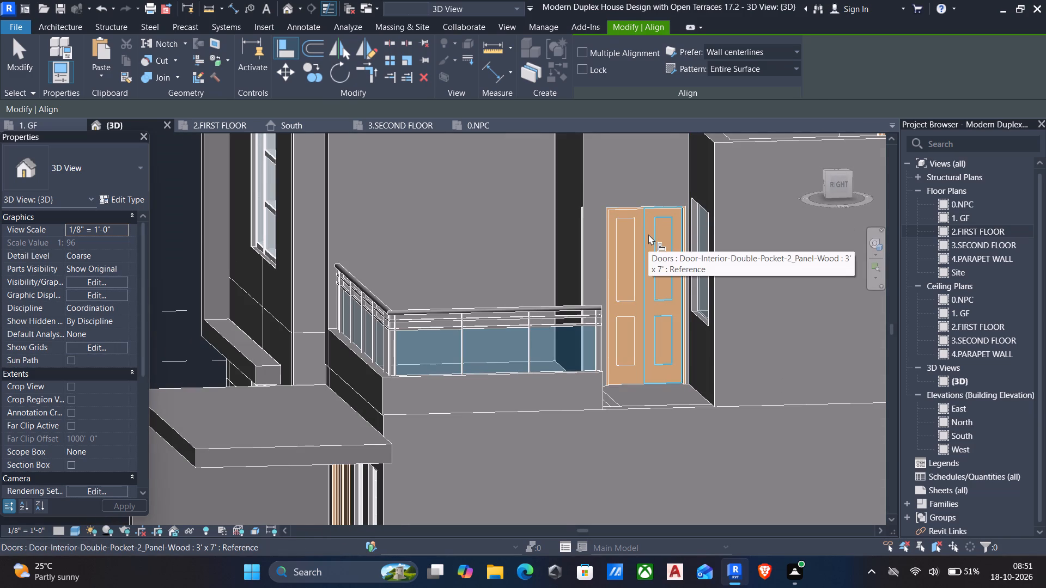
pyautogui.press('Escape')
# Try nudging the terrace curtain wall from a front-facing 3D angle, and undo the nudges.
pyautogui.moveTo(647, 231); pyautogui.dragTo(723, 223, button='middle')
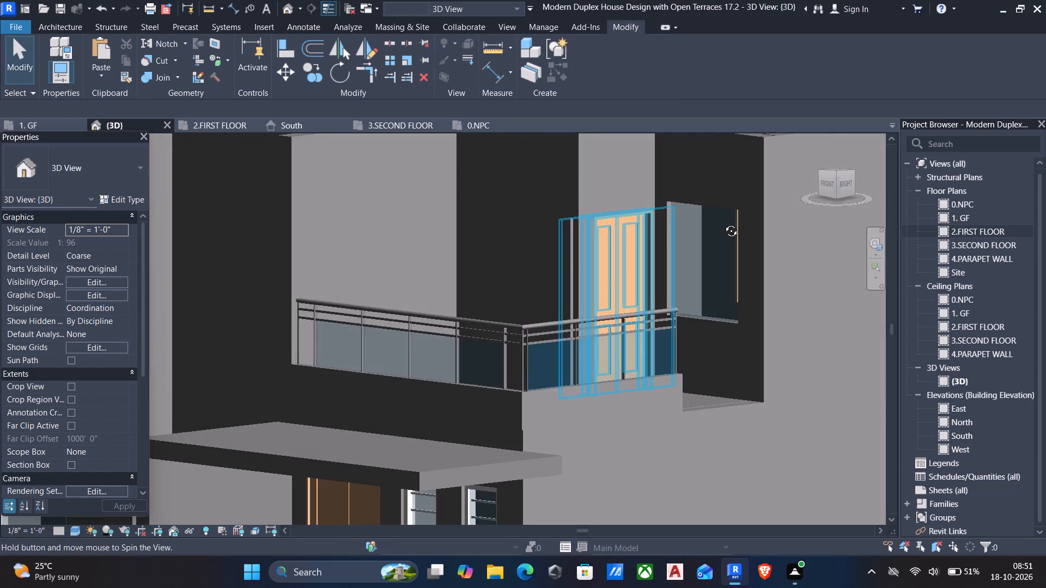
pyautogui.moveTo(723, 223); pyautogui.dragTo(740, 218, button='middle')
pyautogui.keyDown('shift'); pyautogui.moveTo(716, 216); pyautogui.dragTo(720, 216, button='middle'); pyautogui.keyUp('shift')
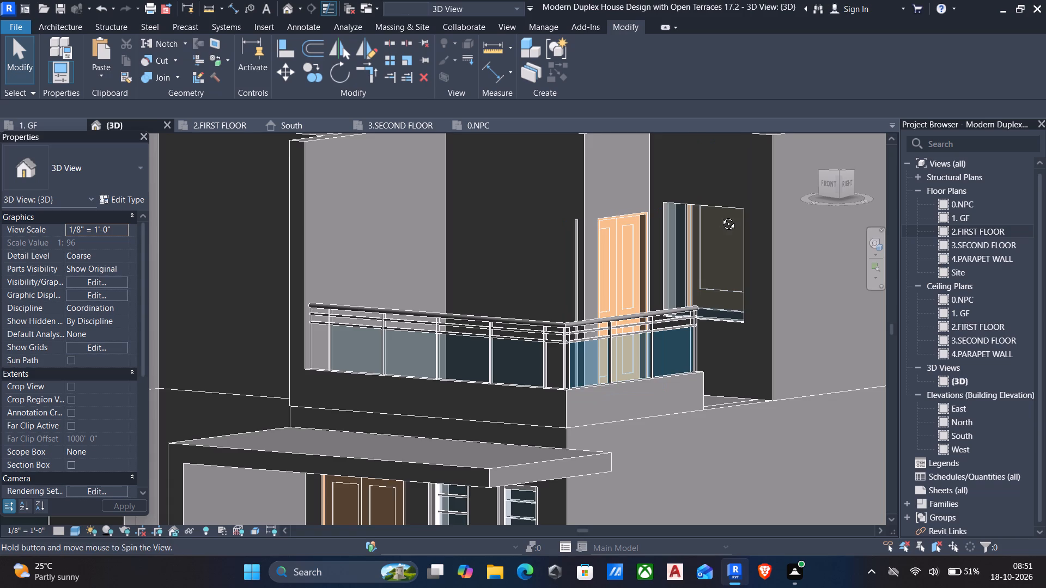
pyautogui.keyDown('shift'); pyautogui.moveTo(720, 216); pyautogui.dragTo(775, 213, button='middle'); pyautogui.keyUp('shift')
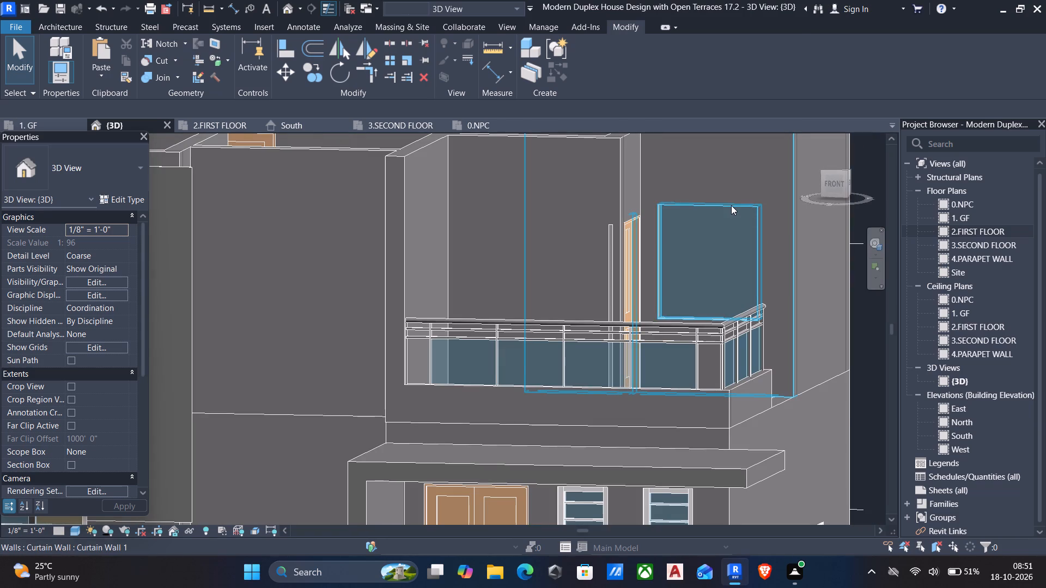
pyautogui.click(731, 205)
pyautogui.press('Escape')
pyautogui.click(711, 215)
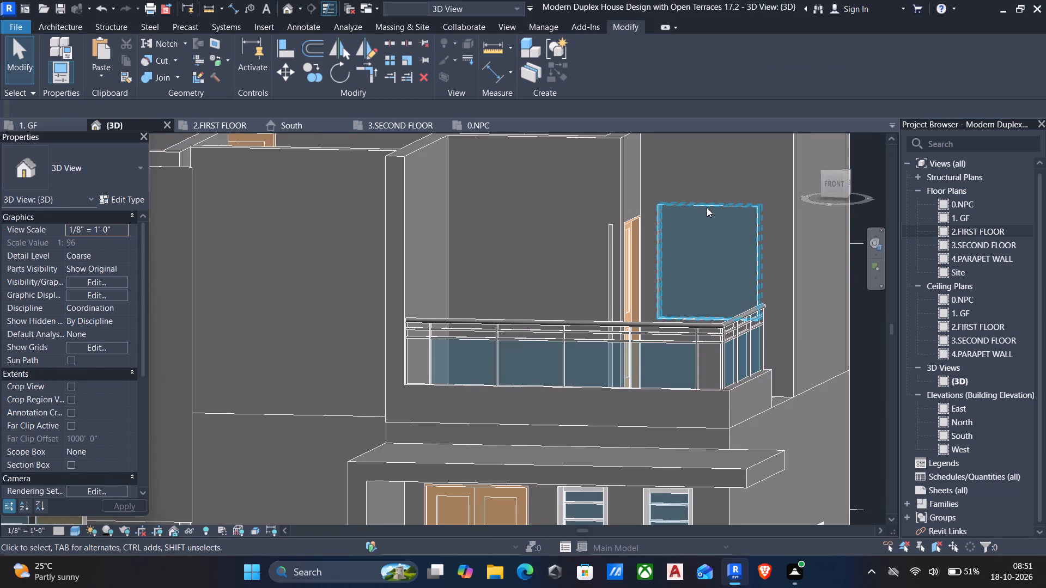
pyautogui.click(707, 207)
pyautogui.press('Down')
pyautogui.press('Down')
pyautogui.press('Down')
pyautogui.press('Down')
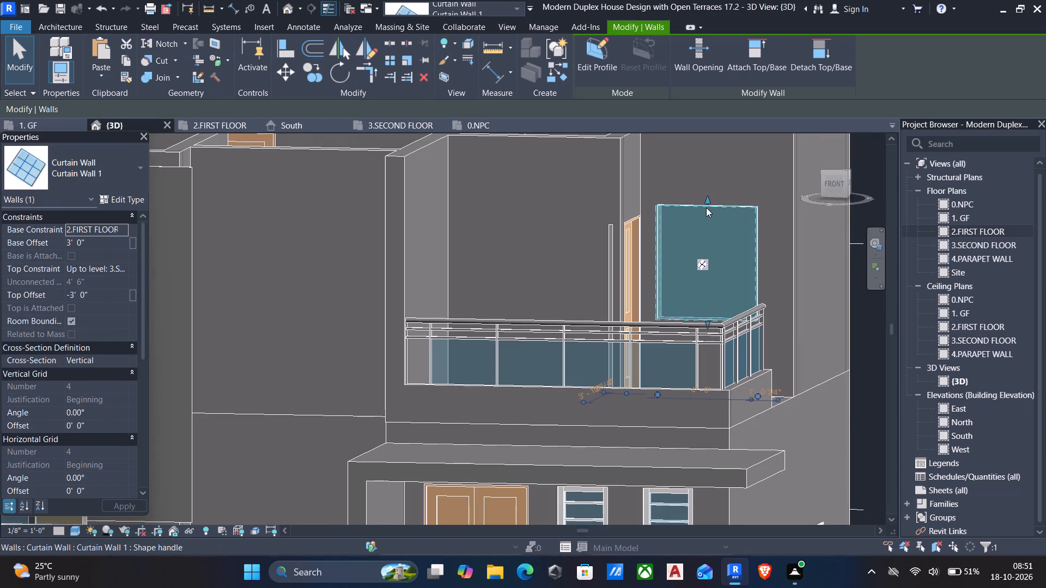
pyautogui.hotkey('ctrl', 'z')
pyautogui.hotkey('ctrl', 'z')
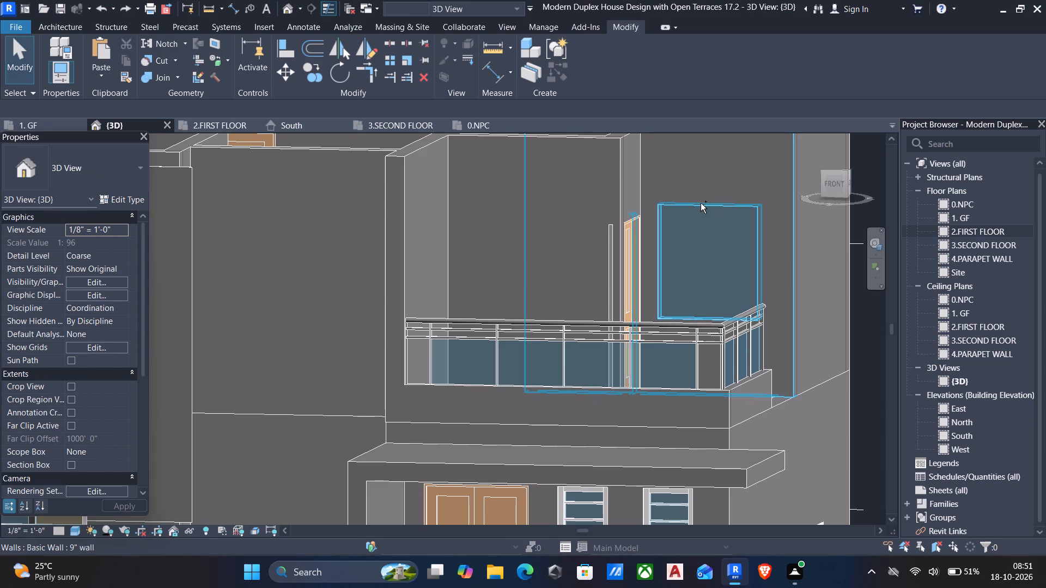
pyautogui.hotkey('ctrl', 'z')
# Set the terrace curtain wall's top offset to -3' 6".
pyautogui.click(697, 206)
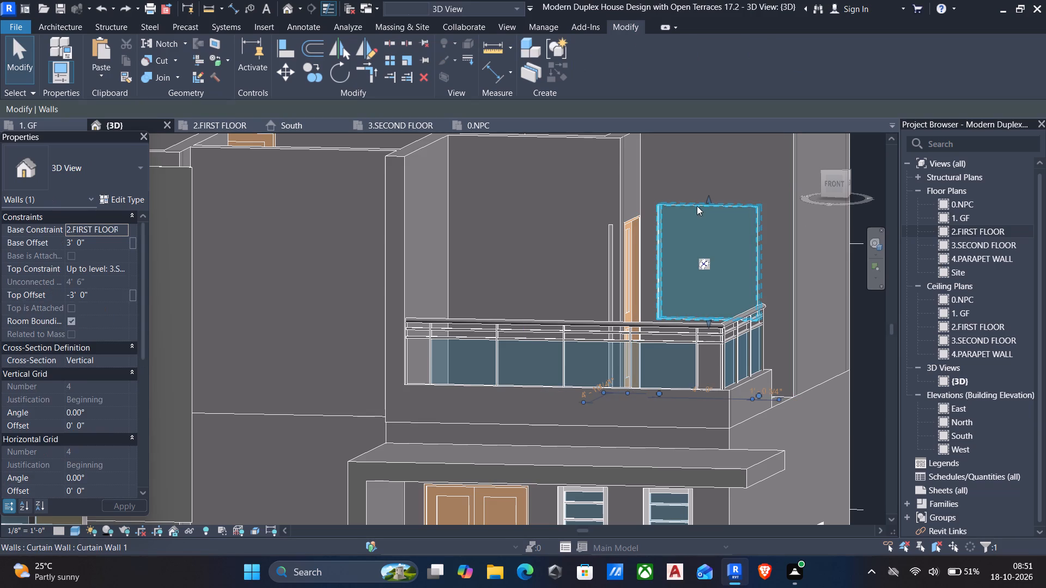
pyautogui.click(113, 238)
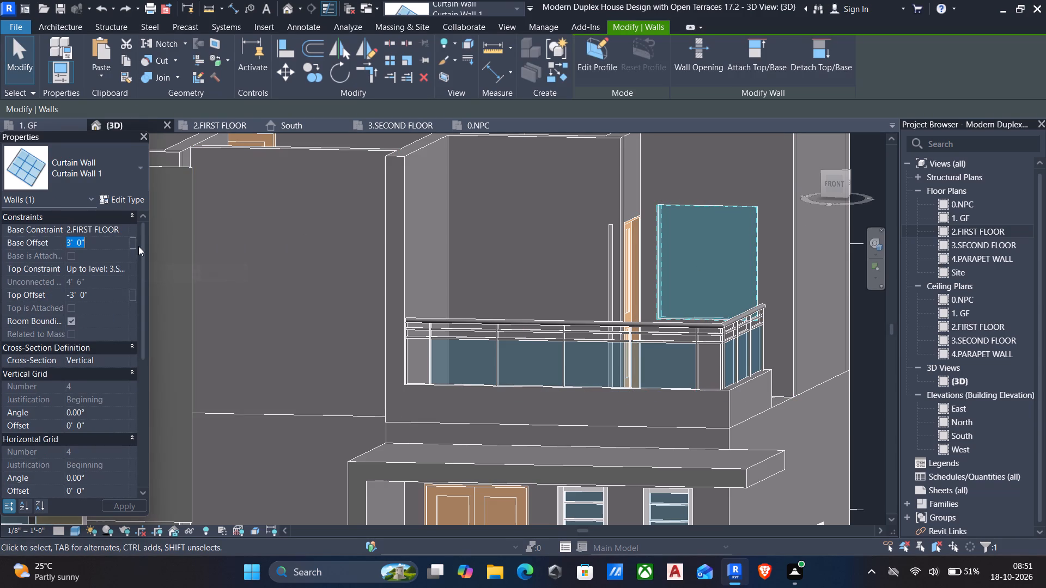
pyautogui.click(99, 299)
pyautogui.write('3\'6"')
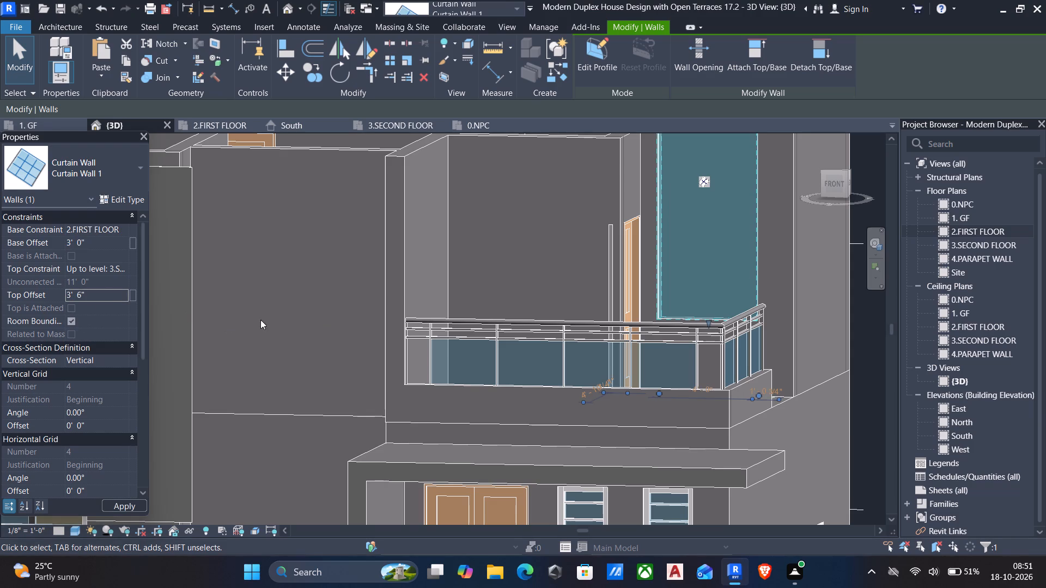
pyautogui.click(123, 293)
pyautogui.write('-3\'6"')
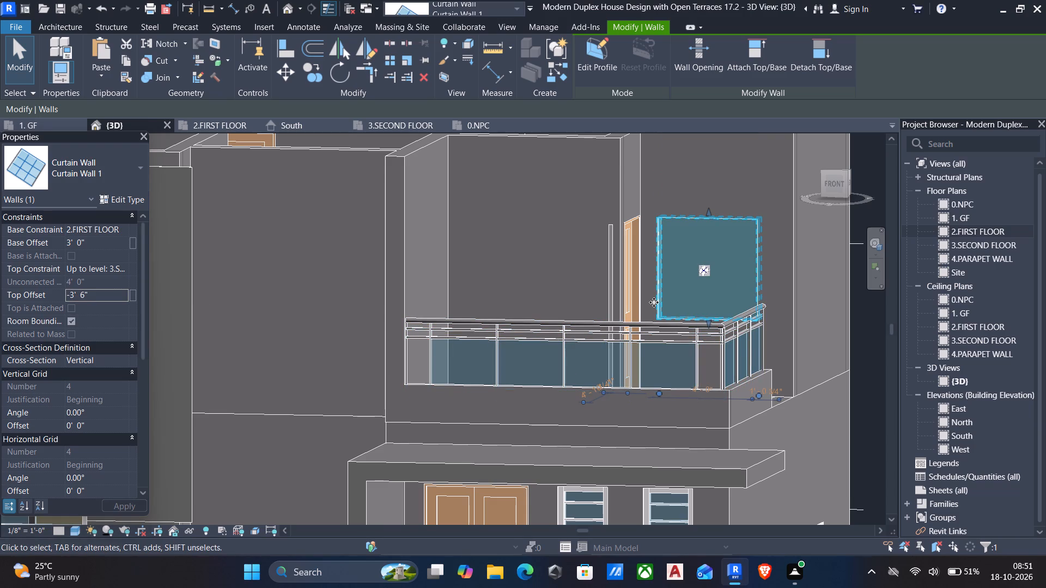
pyautogui.press('Escape')
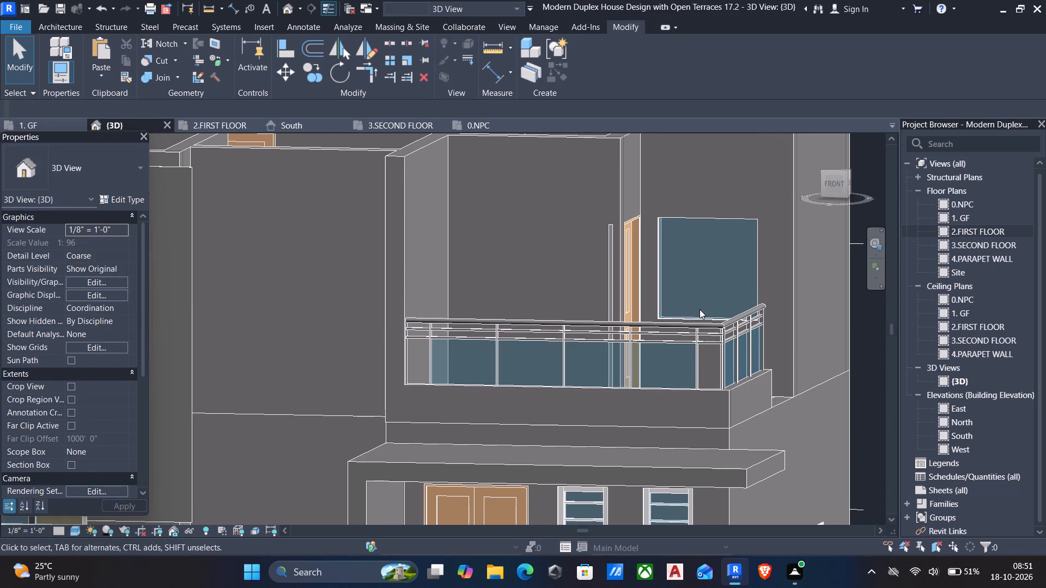
# Divide the terrace curtain wall with a vertical grid line at one-third width and two single-segment horizontals splitting the wider part into three rows.
pyautogui.click(35, 27)
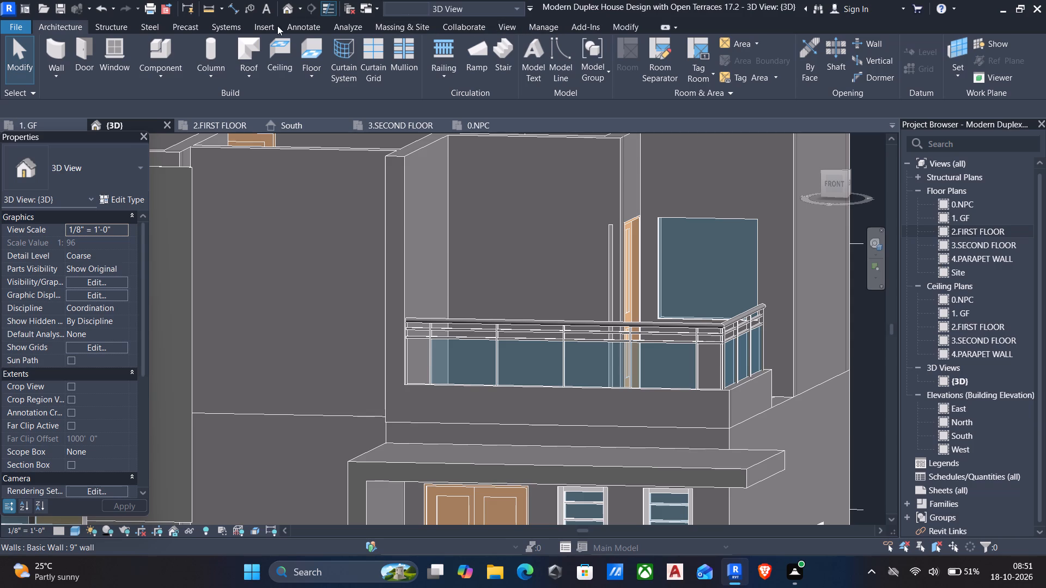
pyautogui.click(66, 28)
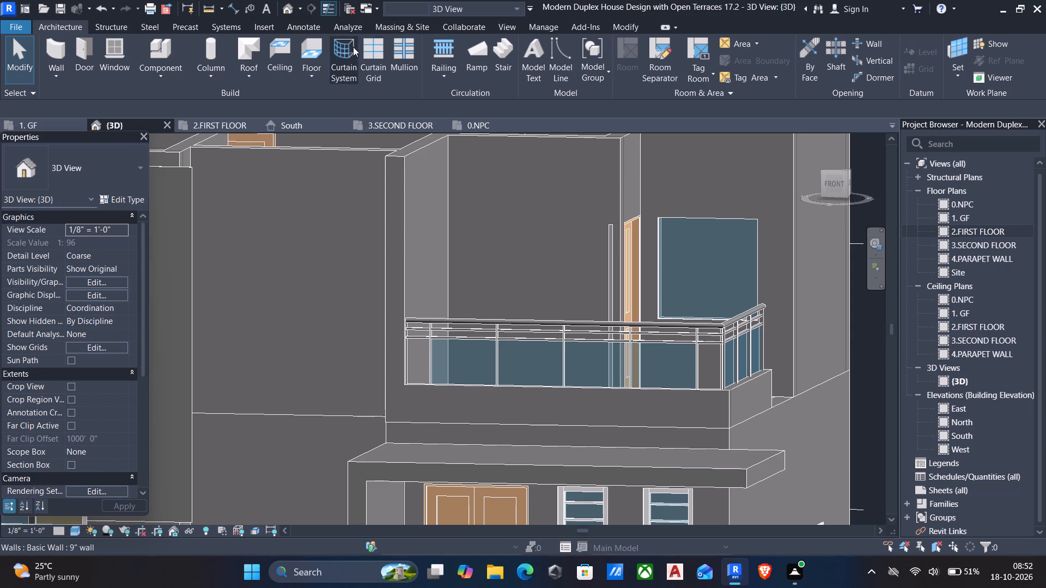
pyautogui.click(361, 54)
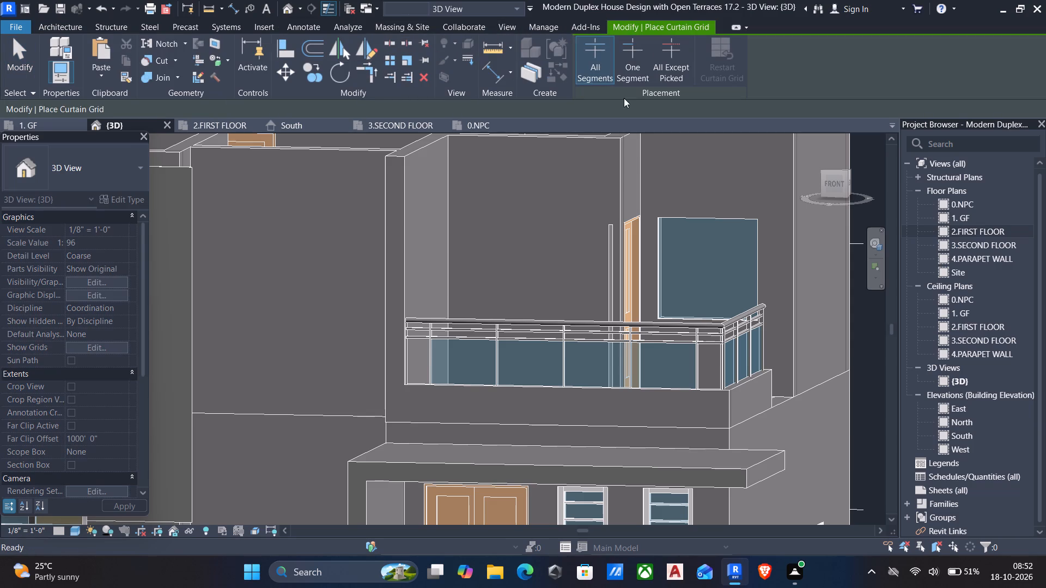
pyautogui.click(692, 219)
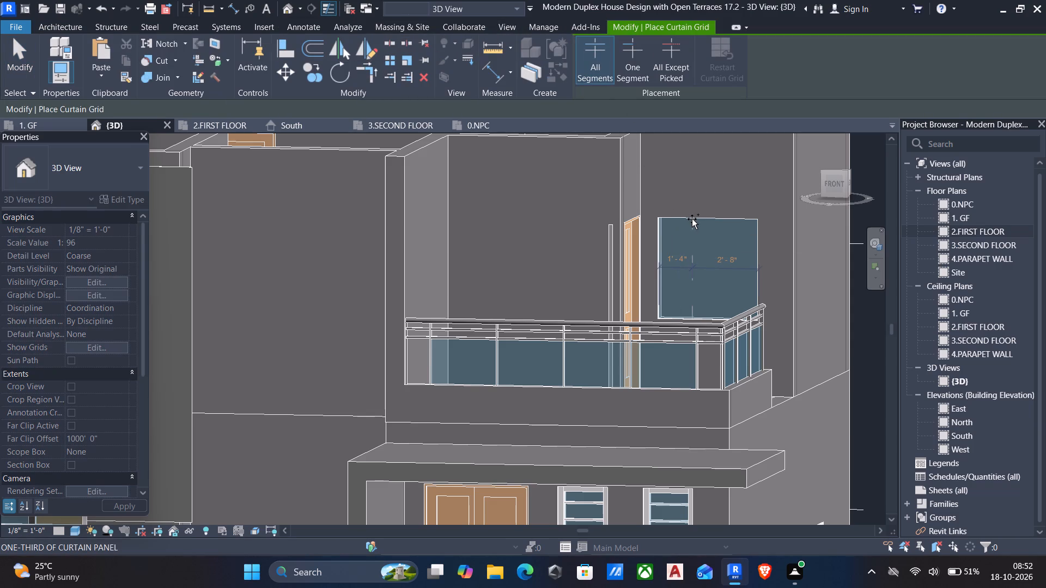
pyautogui.click(634, 49)
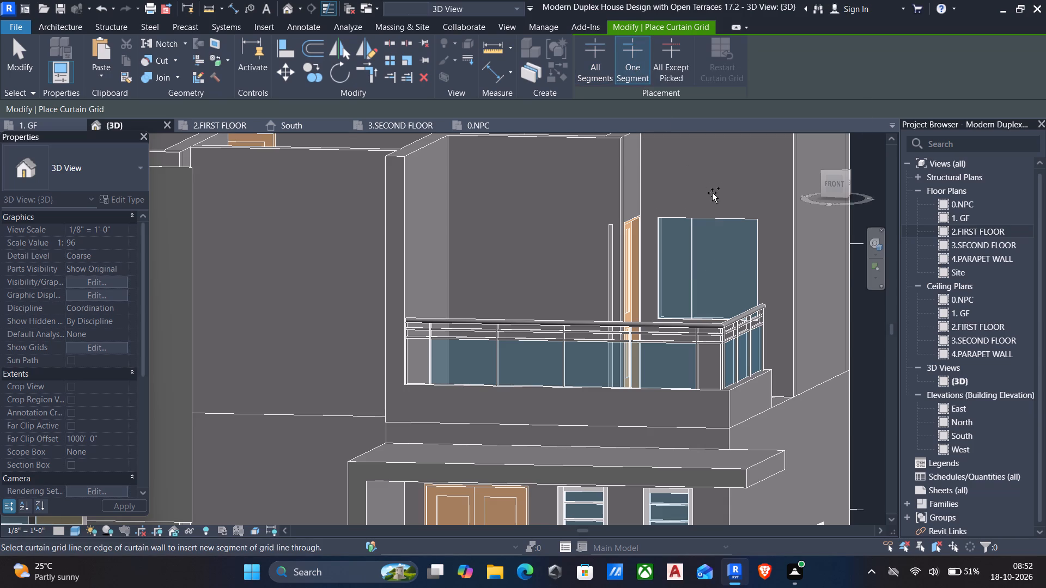
pyautogui.click(697, 250)
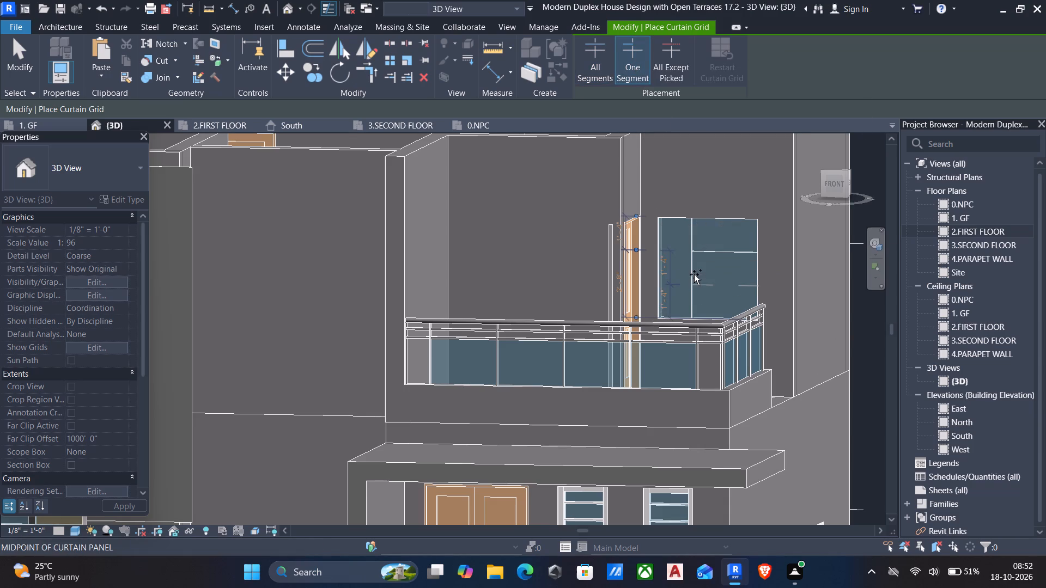
pyautogui.click(694, 281)
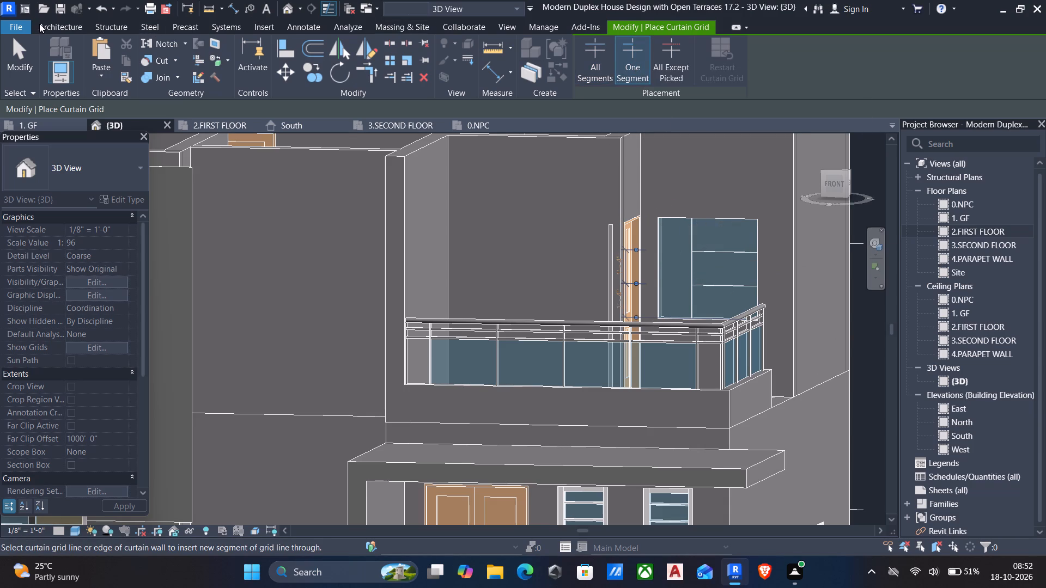
# Place 2.5" x 5" rectangular mullions on all grid lines of the terrace curtain wall.
pyautogui.click(39, 23)
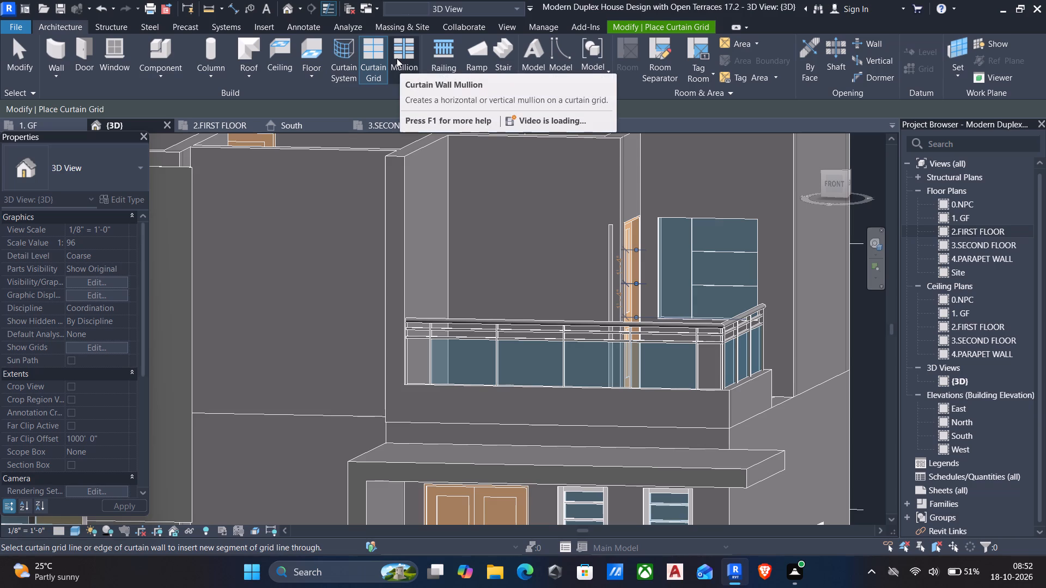
pyautogui.click(397, 58)
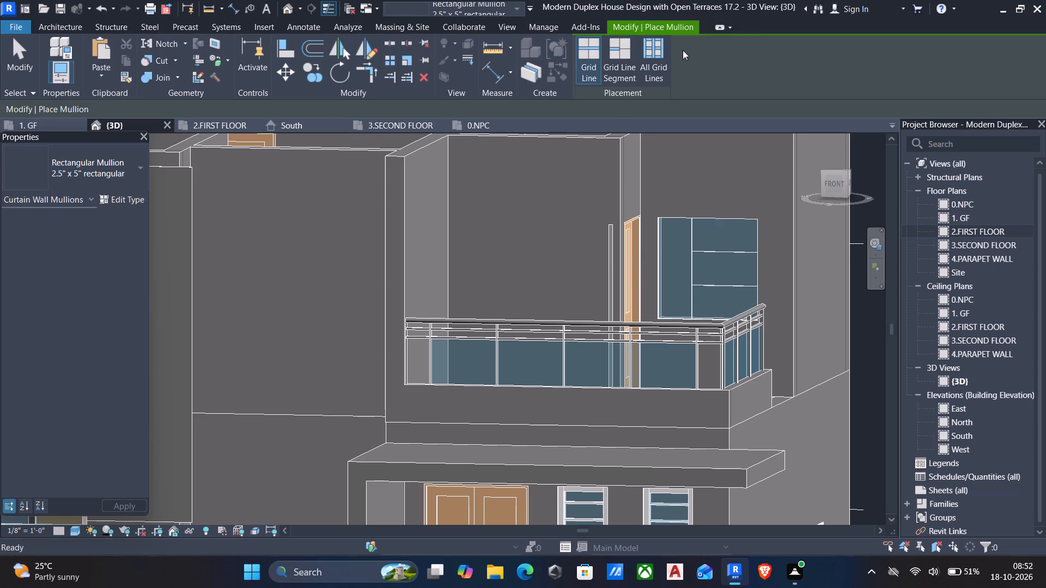
pyautogui.click(662, 57)
pyautogui.click(729, 222)
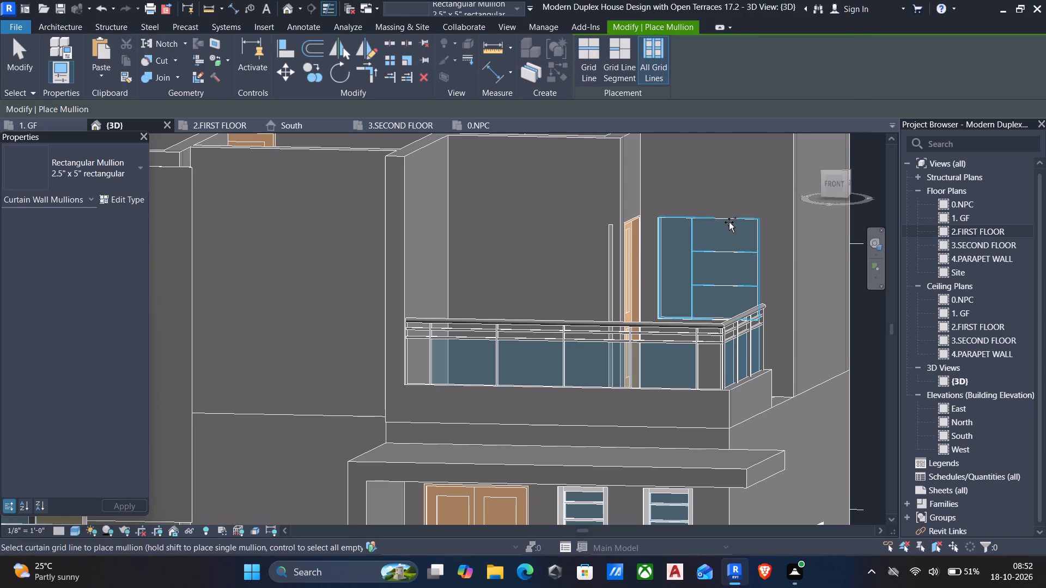
pyautogui.scroll(-5, 727, 237)
pyautogui.moveTo(723, 252); pyautogui.dragTo(722, 216, button='middle')
pyautogui.press('Escape')
# Examine the finished terrace window on the front facade, and check its location in the 3.SECOND FLOOR plan.
pyautogui.moveTo(704, 237); pyautogui.dragTo(704, 238, button='middle')
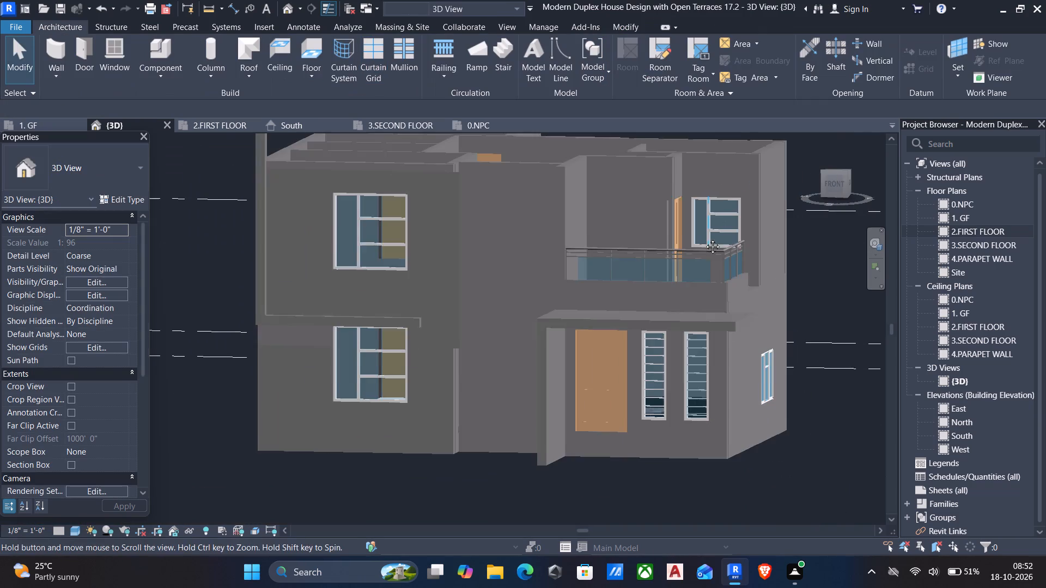
pyautogui.moveTo(704, 238); pyautogui.dragTo(619, 256, button='middle')
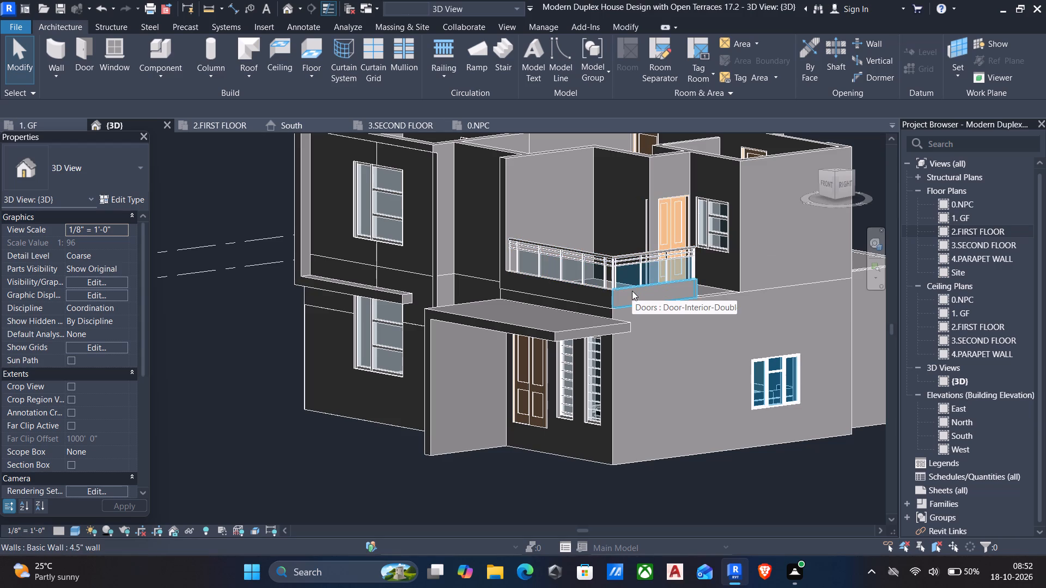
pyautogui.keyDown('shift'); pyautogui.moveTo(632, 291); pyautogui.dragTo(734, 269, button='middle'); pyautogui.keyUp('shift')
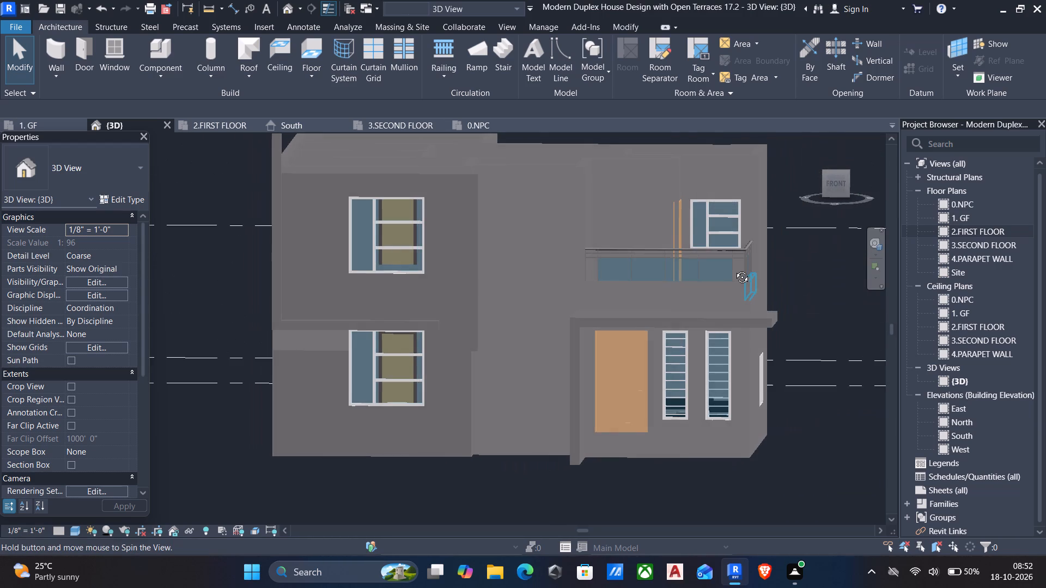
pyautogui.keyDown('shift'); pyautogui.moveTo(734, 269); pyautogui.dragTo(717, 285, button='middle'); pyautogui.keyUp('shift')
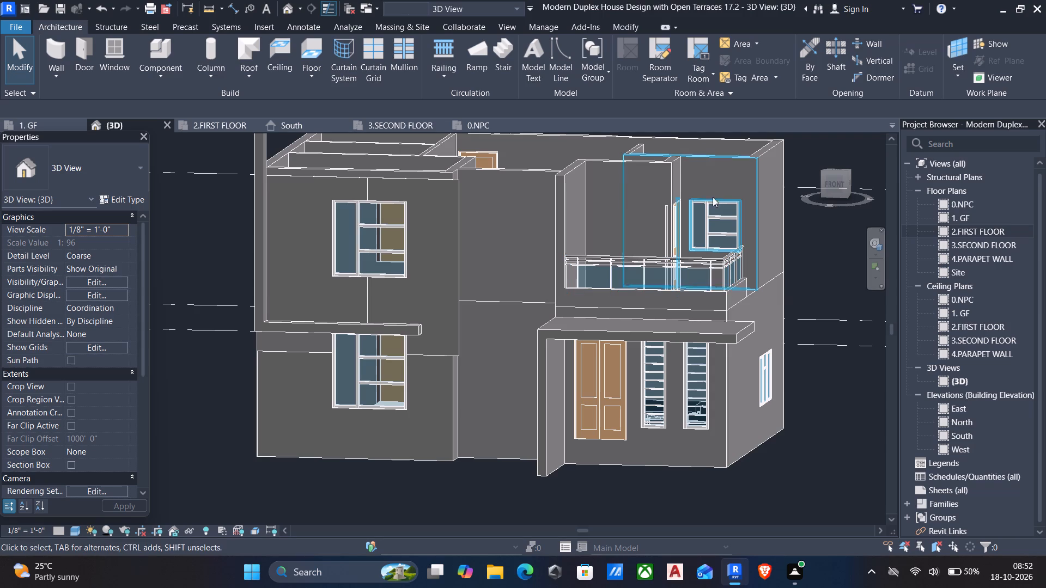
pyautogui.click(698, 224)
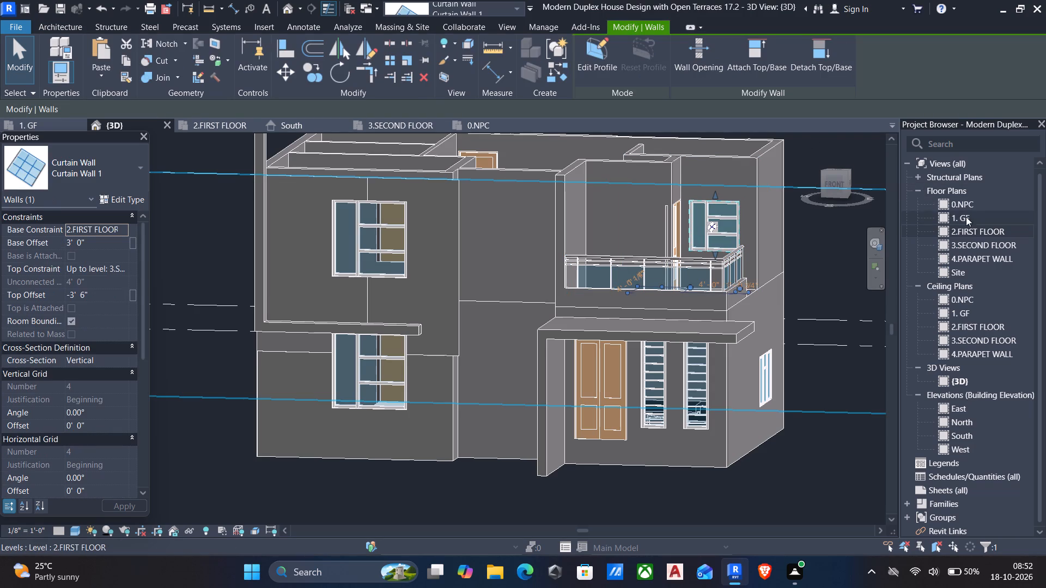
pyautogui.doubleClick(978, 244)
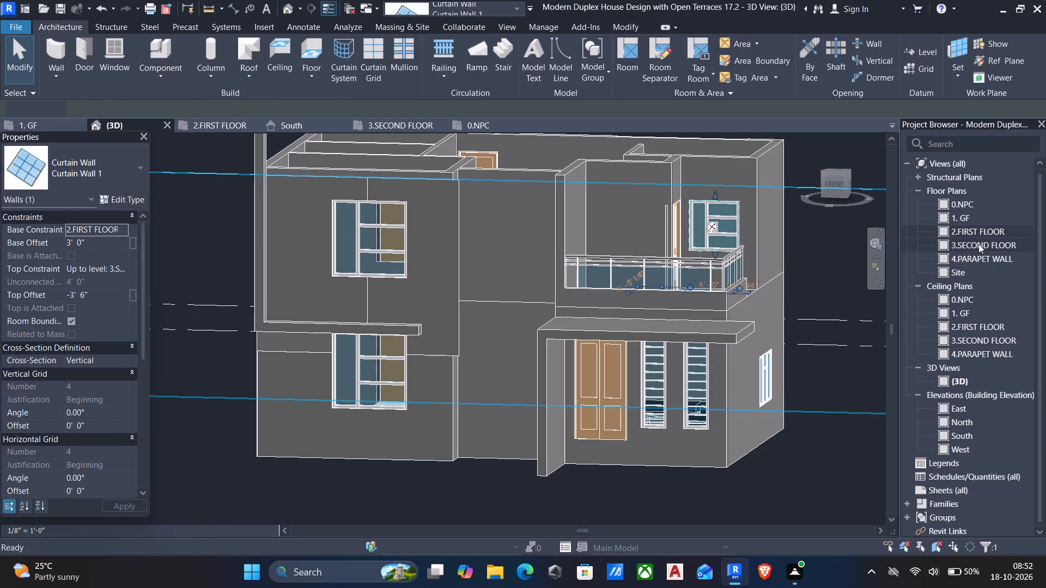
pyautogui.scroll(10, 594, 440)
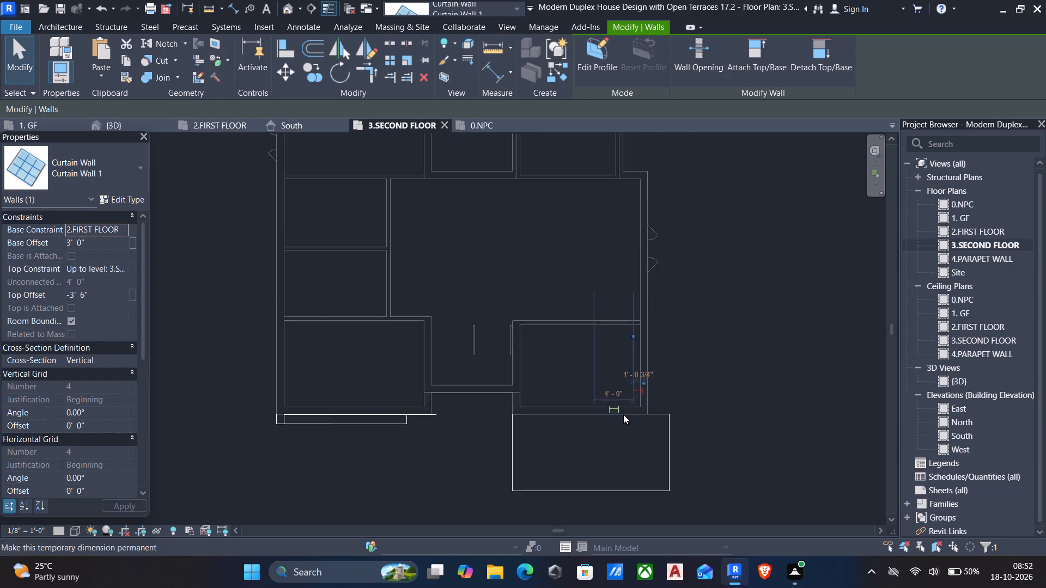
pyautogui.scroll(8, 623, 414)
pyautogui.scroll(-6, 588, 373)
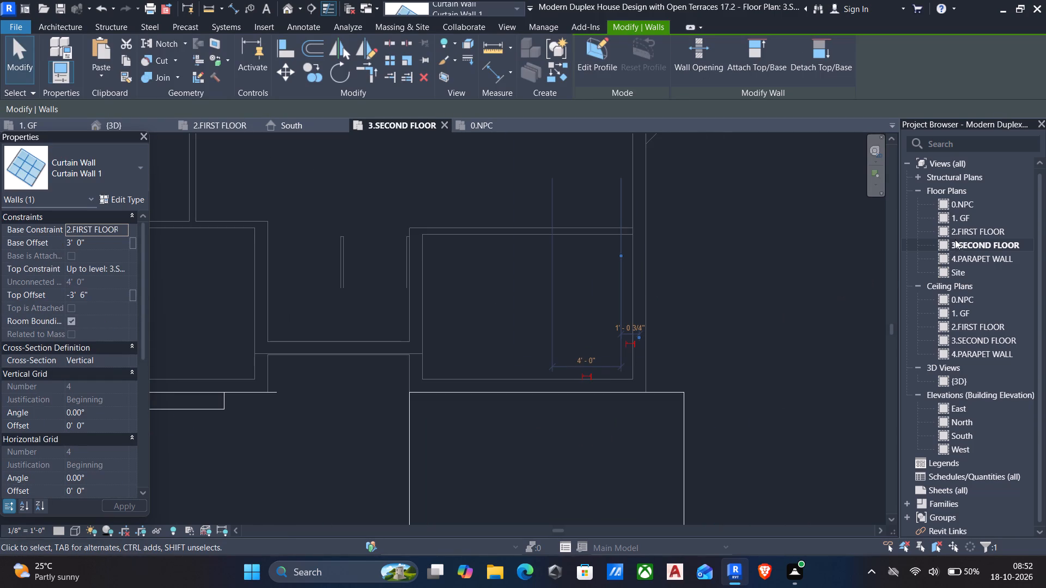
# Open the 2.FIRST FLOOR plan.
pyautogui.doubleClick(972, 231)
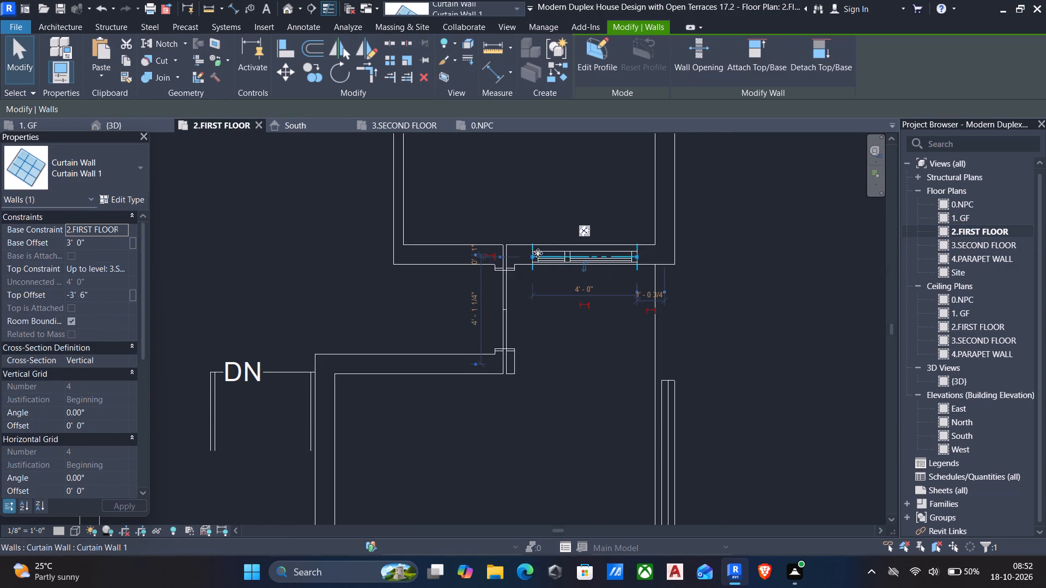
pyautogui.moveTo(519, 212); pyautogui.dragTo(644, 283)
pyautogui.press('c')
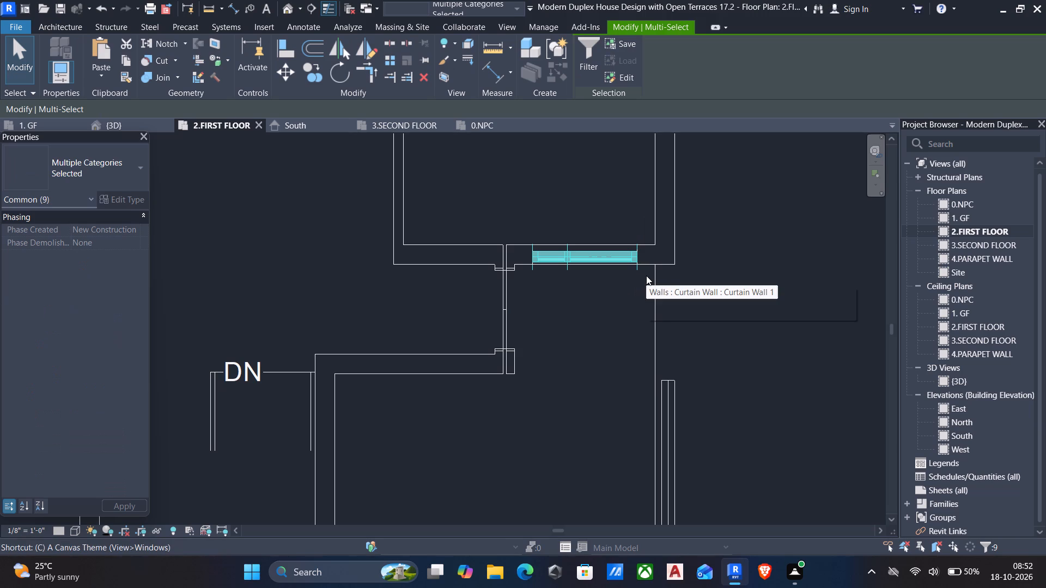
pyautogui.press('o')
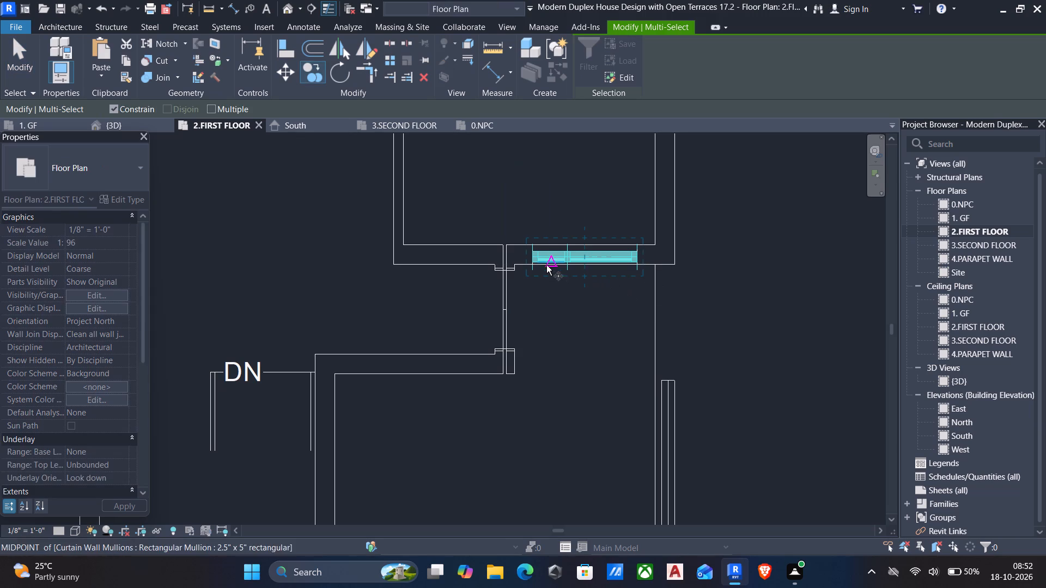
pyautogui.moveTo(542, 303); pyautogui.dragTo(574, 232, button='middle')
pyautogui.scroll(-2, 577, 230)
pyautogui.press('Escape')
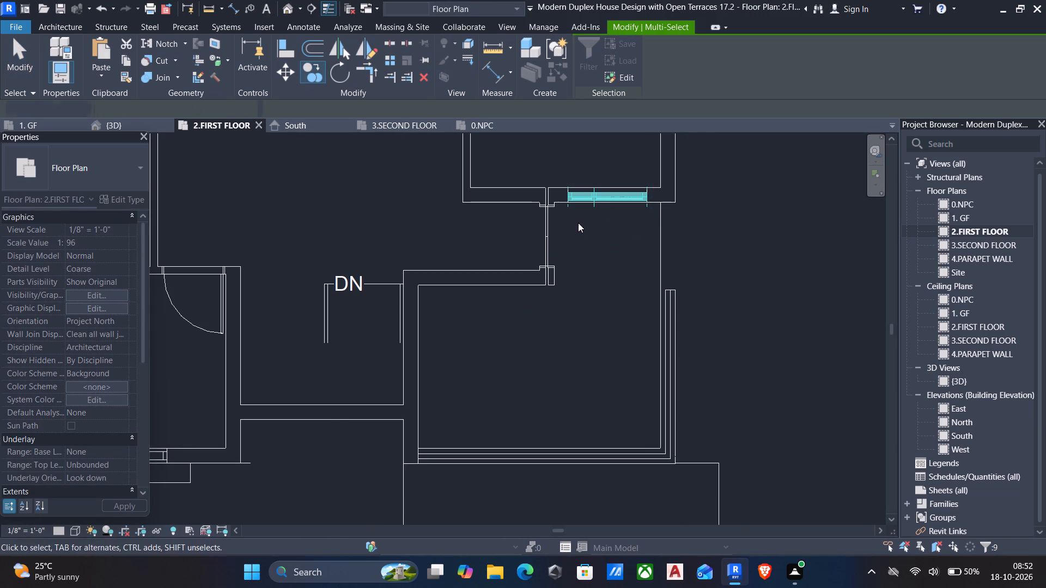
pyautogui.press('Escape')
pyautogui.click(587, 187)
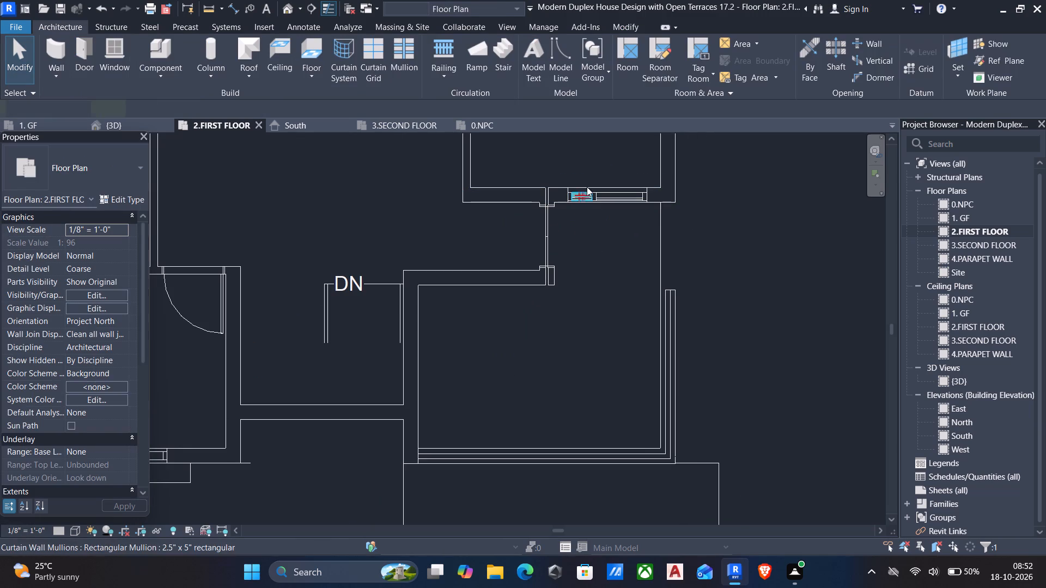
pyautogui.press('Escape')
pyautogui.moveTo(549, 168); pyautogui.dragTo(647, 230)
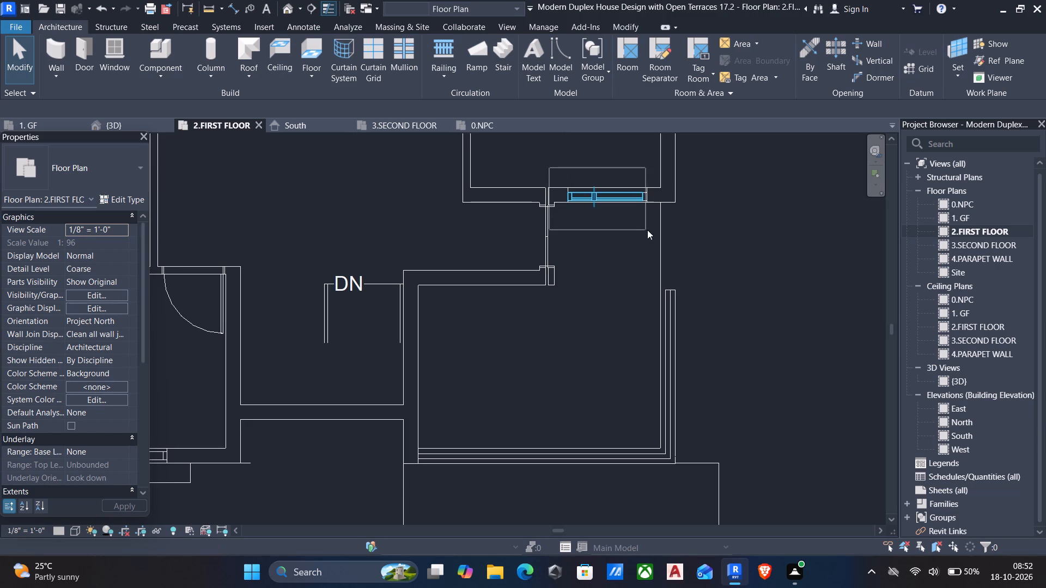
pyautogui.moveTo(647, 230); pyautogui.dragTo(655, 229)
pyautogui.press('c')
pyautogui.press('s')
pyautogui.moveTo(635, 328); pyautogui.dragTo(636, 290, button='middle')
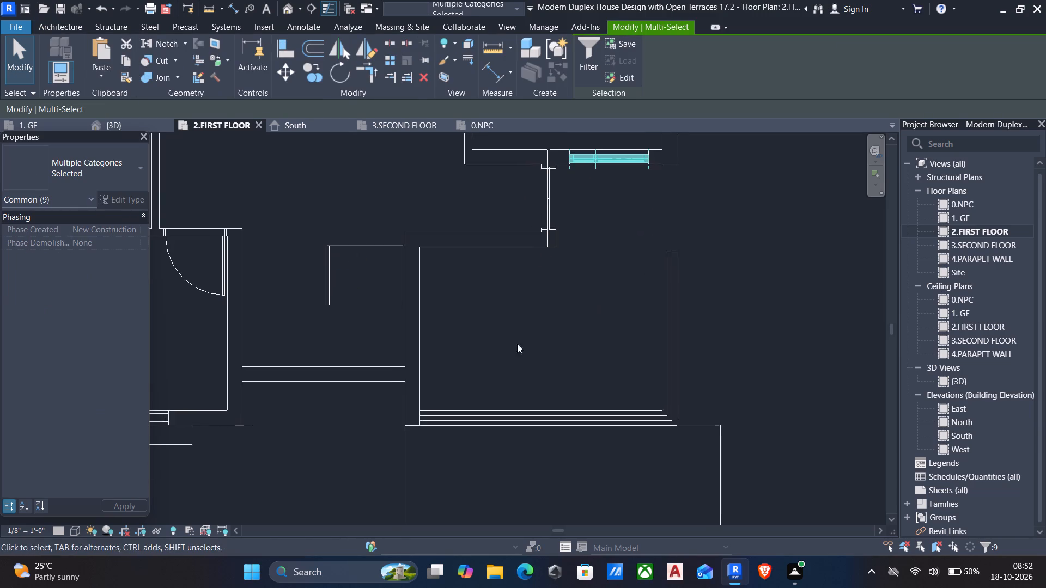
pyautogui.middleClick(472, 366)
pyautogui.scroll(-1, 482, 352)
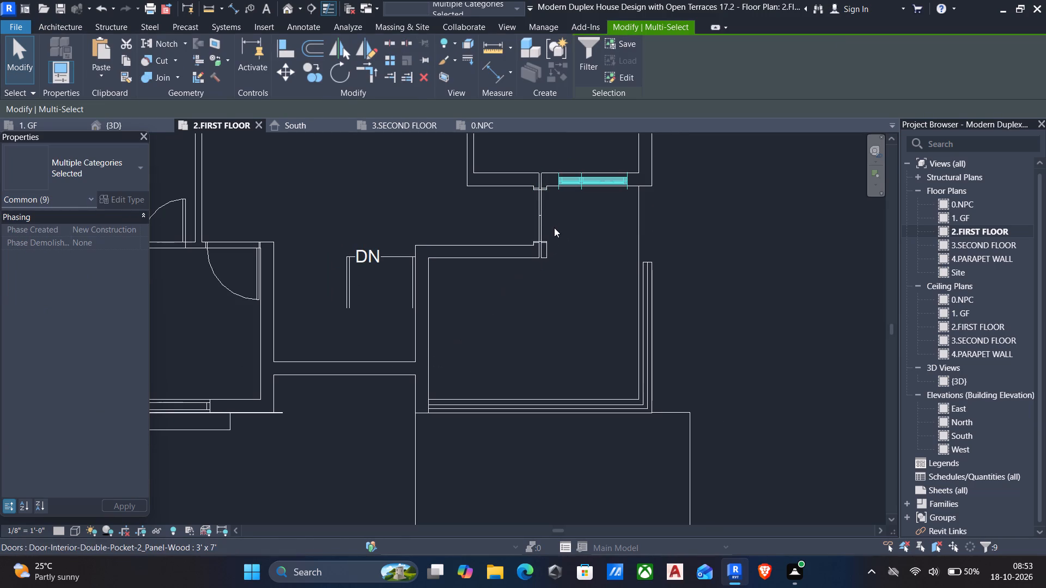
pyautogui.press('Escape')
# Create a similar curtain wall 4' 0" long inside the 9" terrace wall between the stair corner and the pocket door.
pyautogui.click(587, 181)
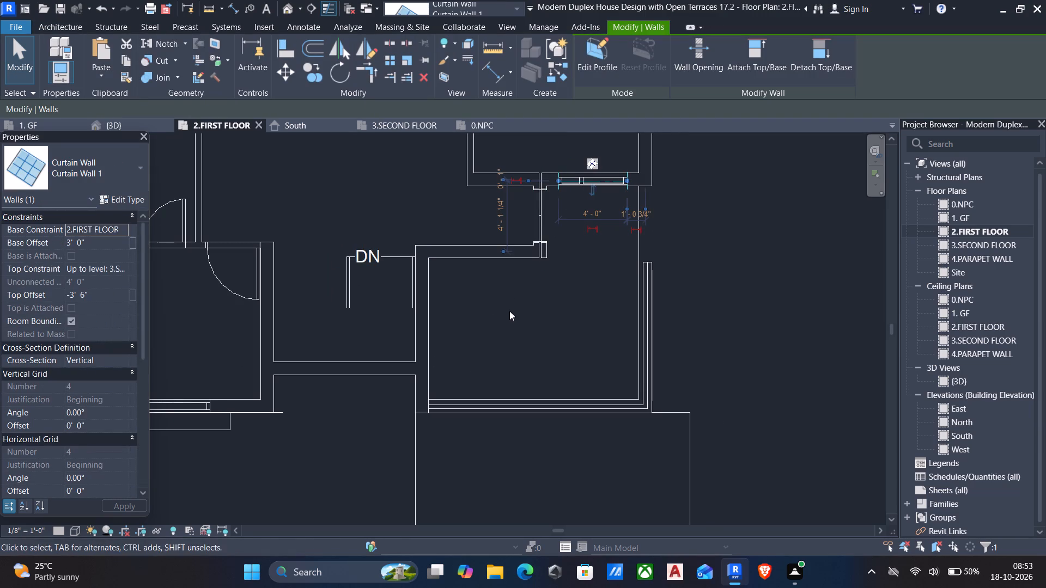
pyautogui.press('c')
pyautogui.press('s')
pyautogui.moveTo(488, 368); pyautogui.dragTo(513, 336, button='middle')
pyautogui.scroll(-1, 515, 334)
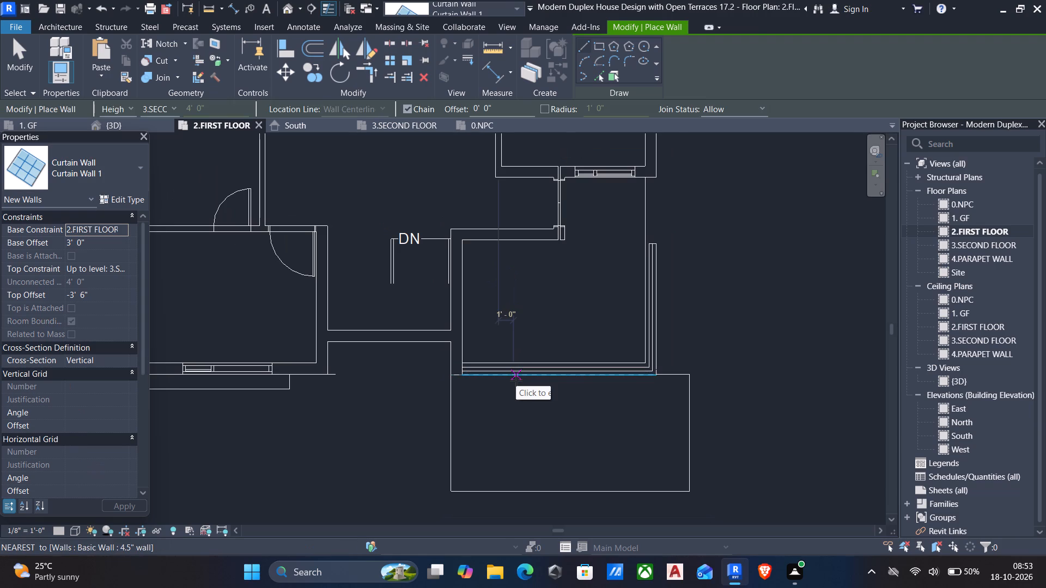
pyautogui.scroll(5, 531, 223)
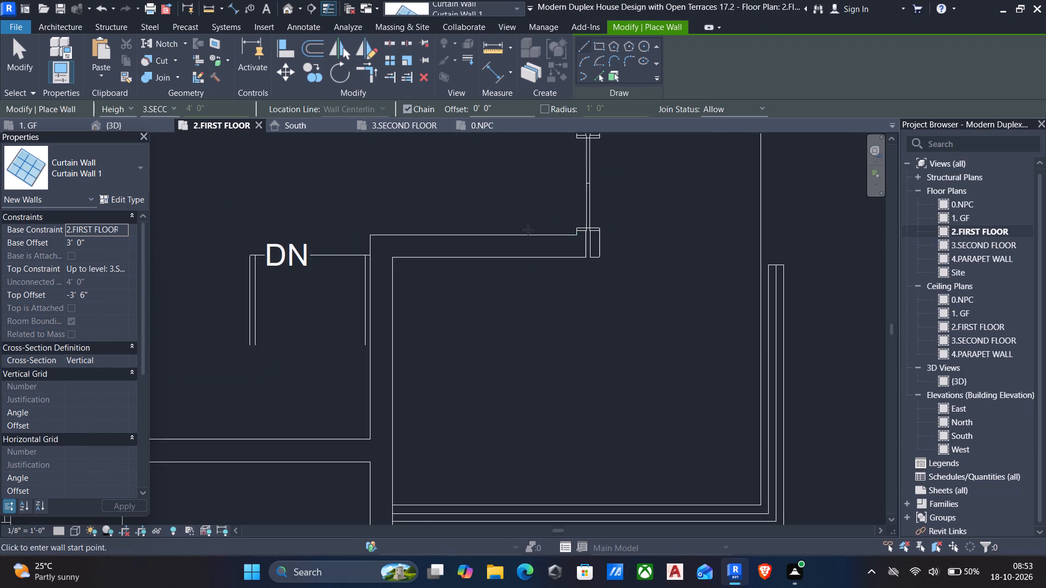
pyautogui.click(543, 245)
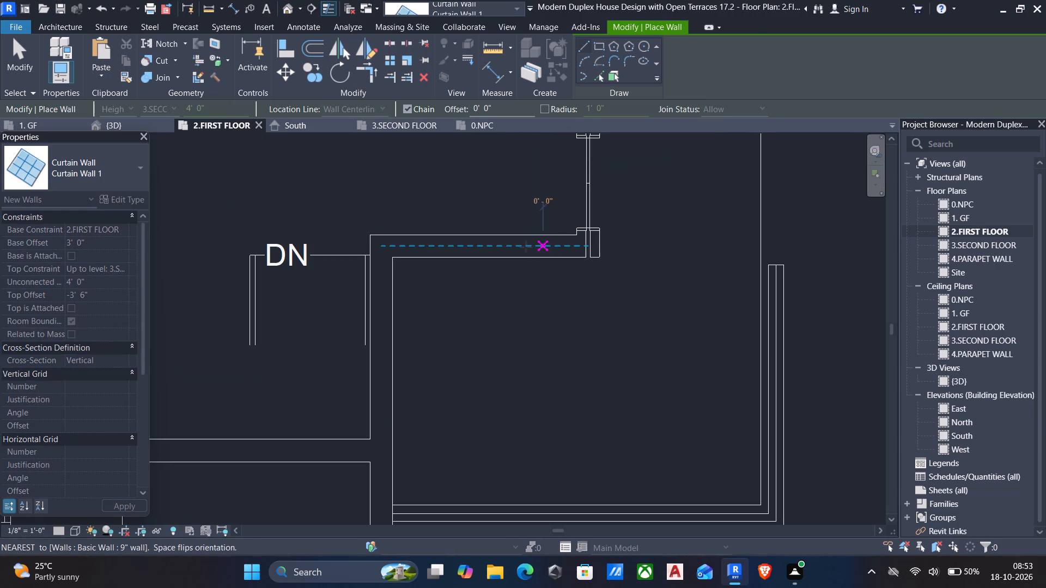
pyautogui.click(422, 246)
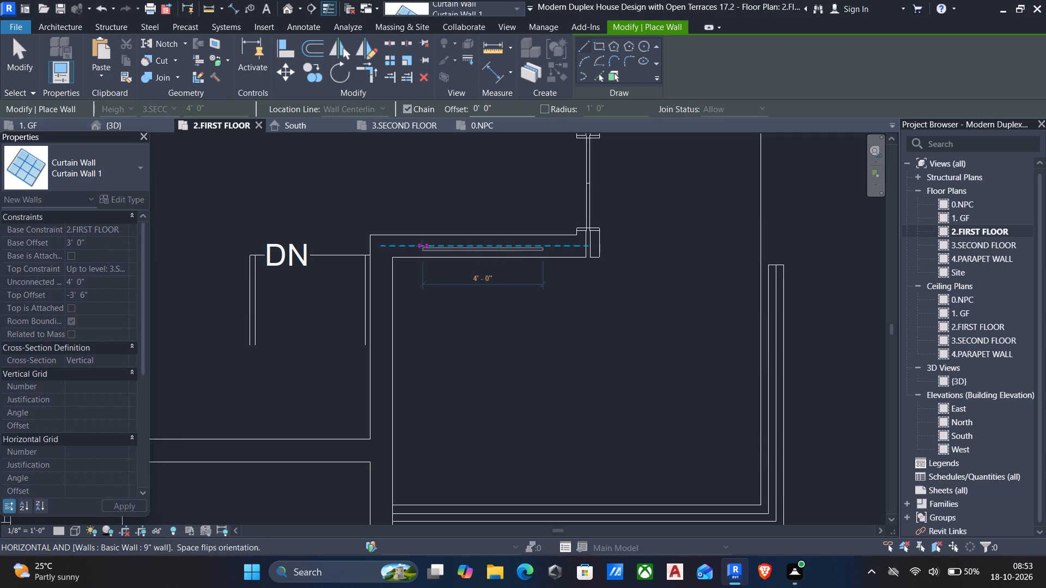
pyautogui.press('Escape')
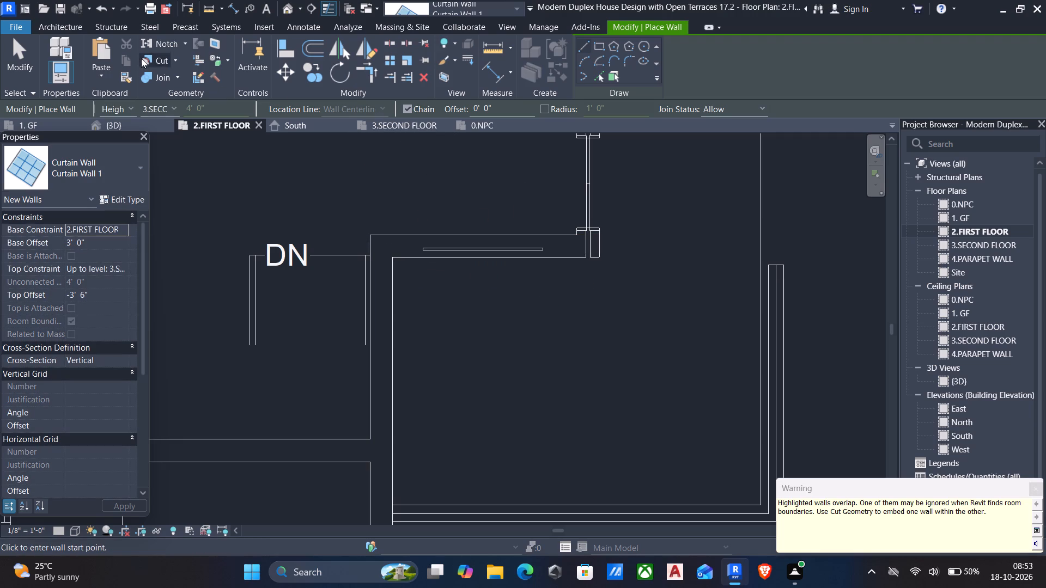
# Cut the 9" terrace wall with the new curtain wall so it is embedded.
pyautogui.click(156, 62)
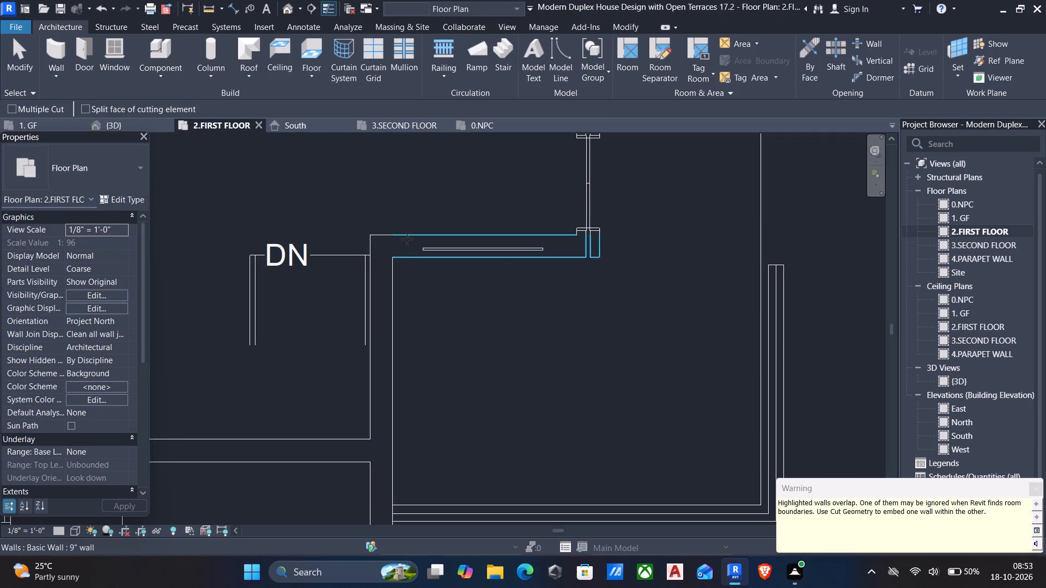
pyautogui.click(407, 239)
pyautogui.click(436, 251)
pyautogui.moveTo(500, 314); pyautogui.dragTo(496, 405, button='middle')
pyautogui.scroll(-3, 496, 405)
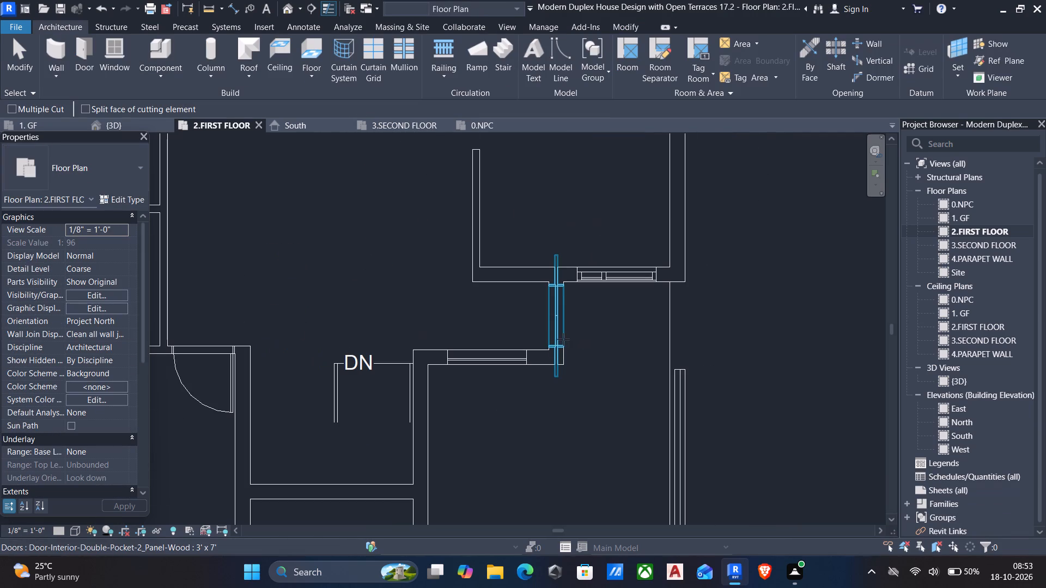
pyautogui.press('Escape')
pyautogui.press('Escape')
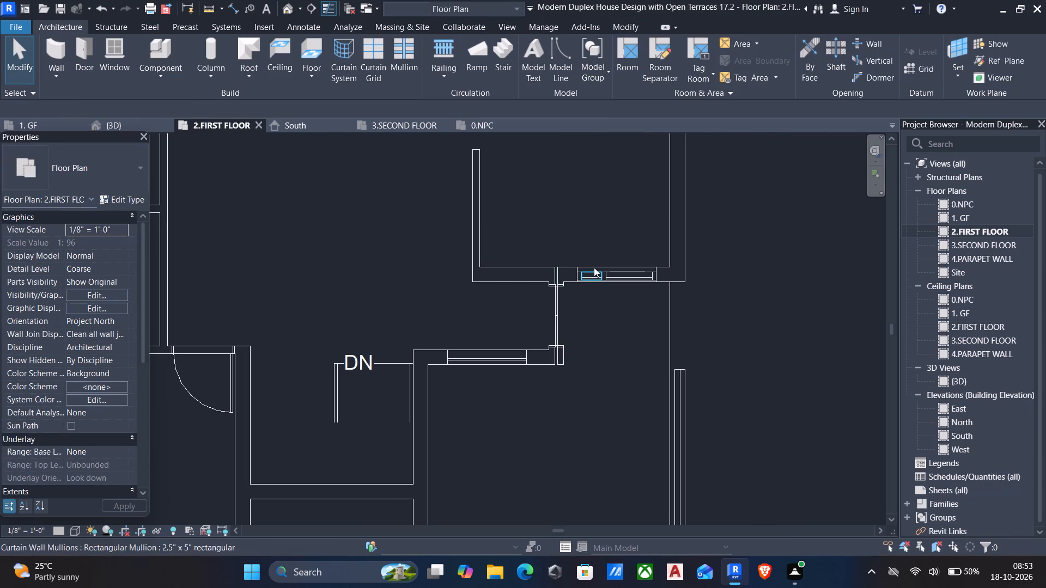
# Delete the original mullioned curtain wall from the 9" wall on the other side of the pocket door.
pyautogui.click(603, 272)
pyautogui.press('Delete')
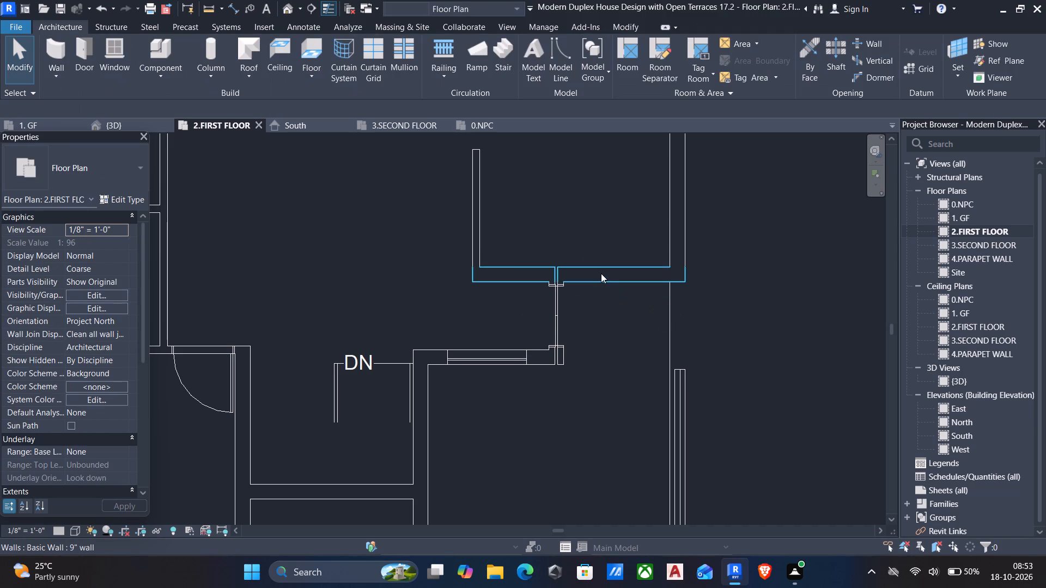
# In 3D, divide the new terrace curtain wall with a vertical grid at one-third width and two single-segment horizontals 1' 4" apart in the wider part.
pyautogui.click(289, 6)
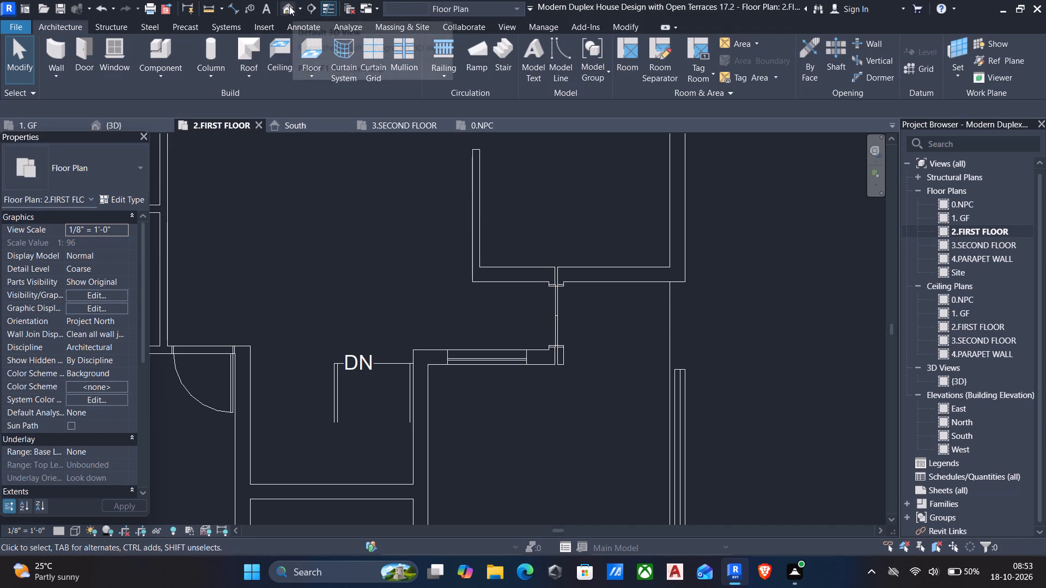
pyautogui.scroll(3, 617, 230)
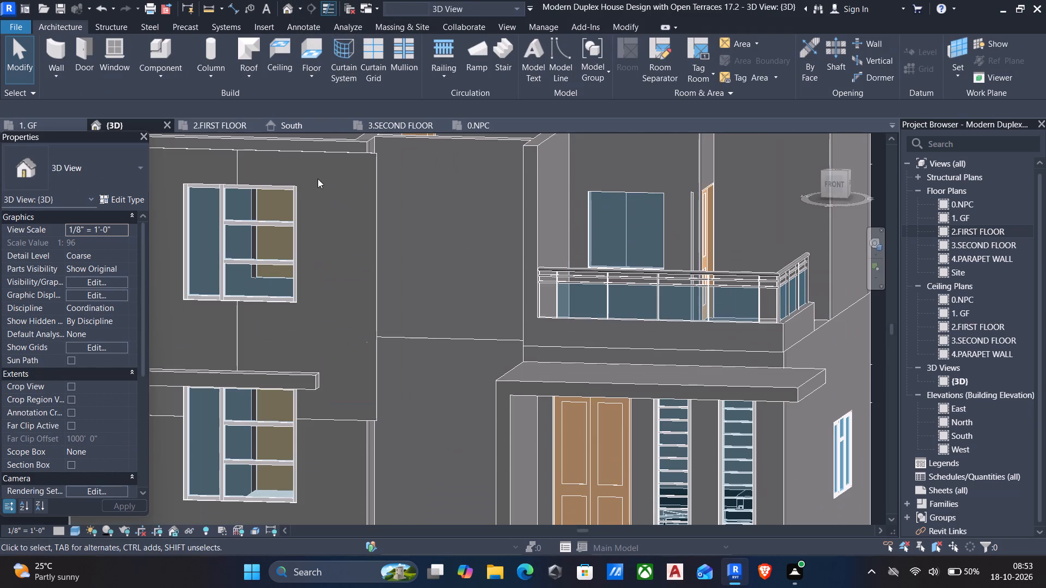
pyautogui.click(378, 53)
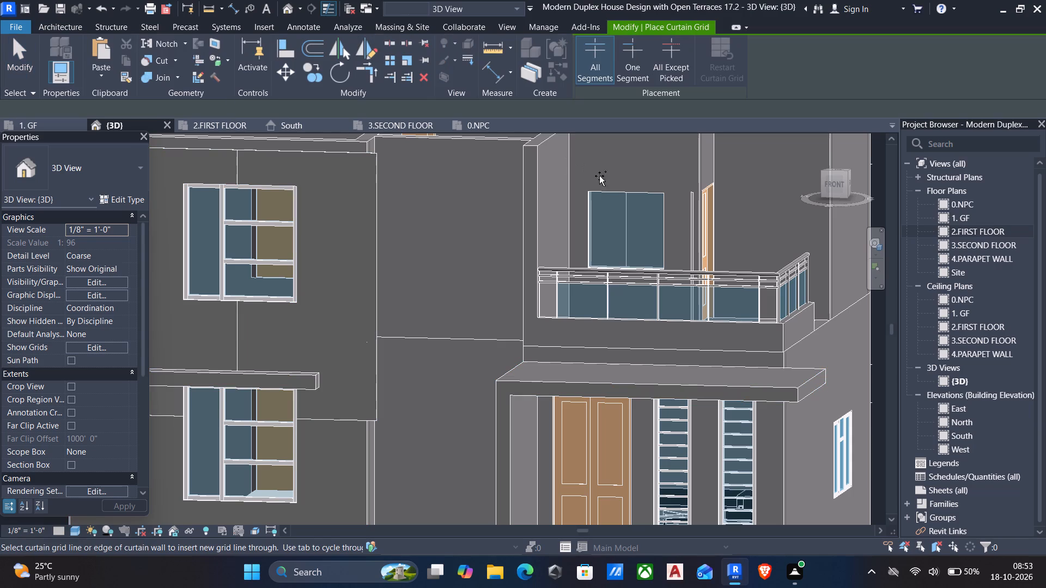
pyautogui.keyDown('shift'); pyautogui.moveTo(628, 196); pyautogui.dragTo(646, 189, button='middle'); pyautogui.keyUp('shift')
pyautogui.scroll(4, 603, 224)
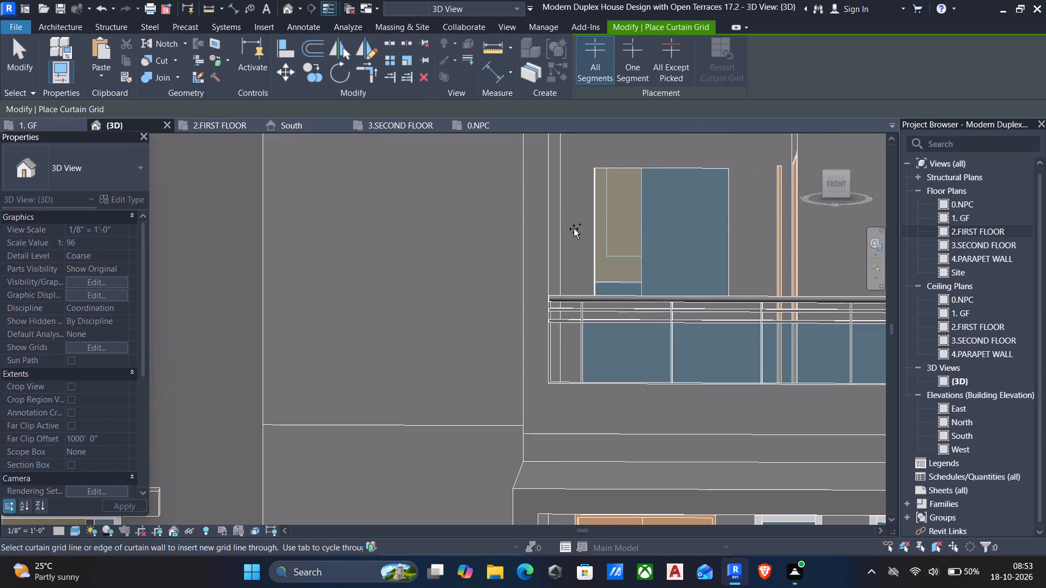
pyautogui.click(633, 169)
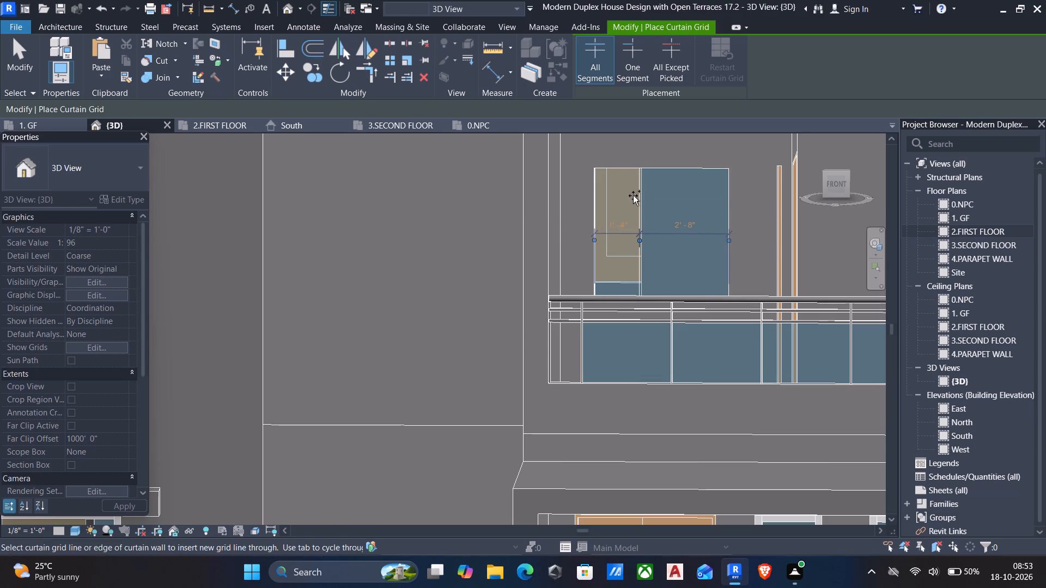
pyautogui.moveTo(634, 63); pyautogui.dragTo(663, 187)
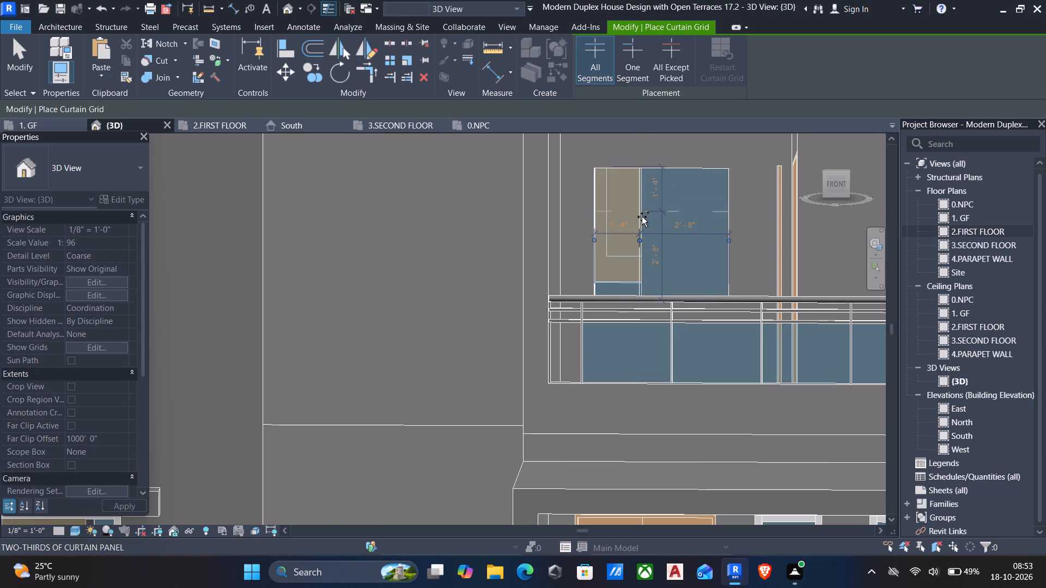
pyautogui.click(631, 42)
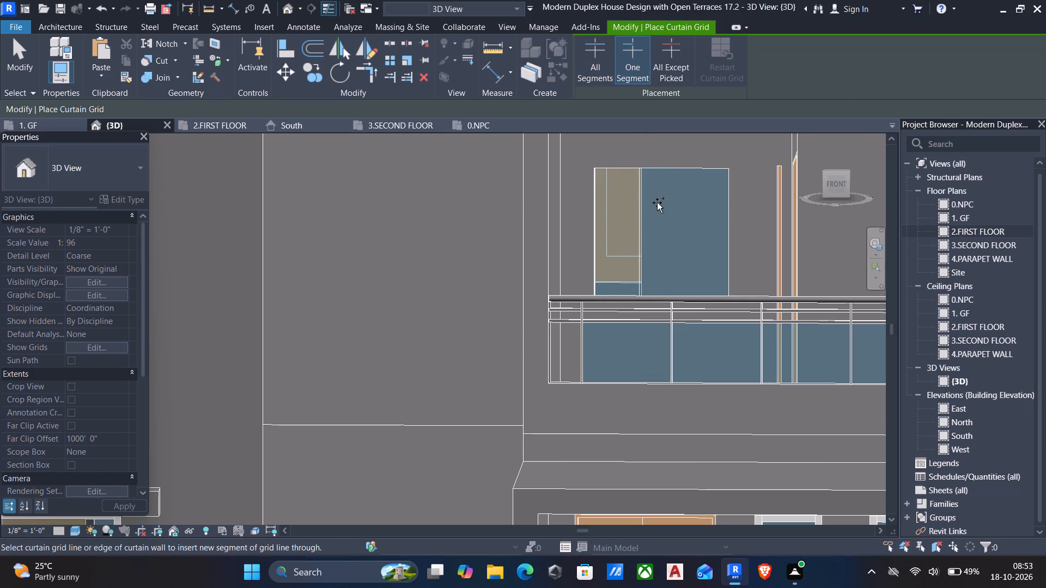
pyautogui.click(641, 221)
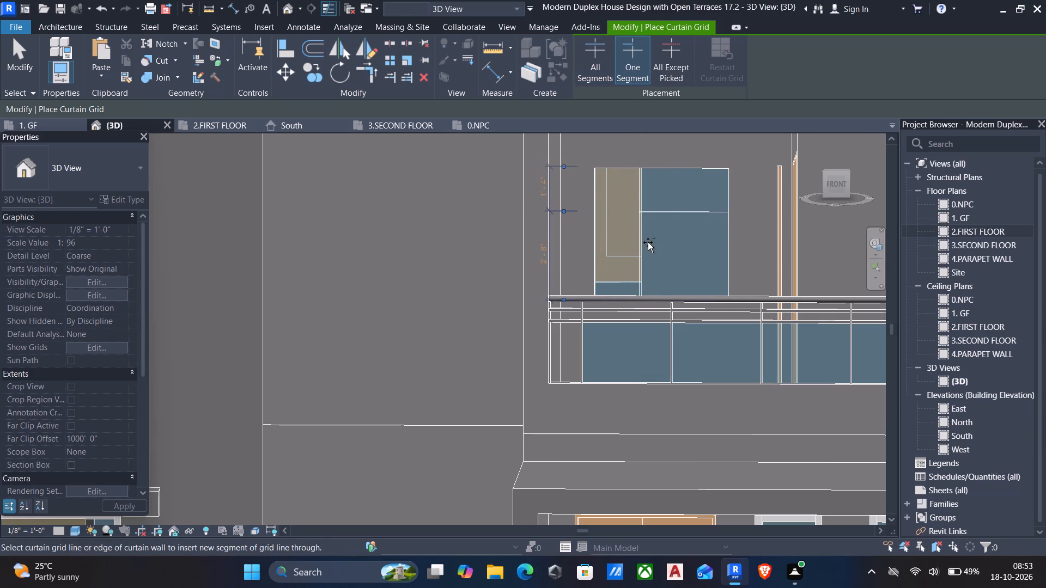
pyautogui.click(641, 247)
# Place 2.5" x 5" rectangular mullions on all grid lines of the new terrace curtain wall.
pyautogui.click(63, 21)
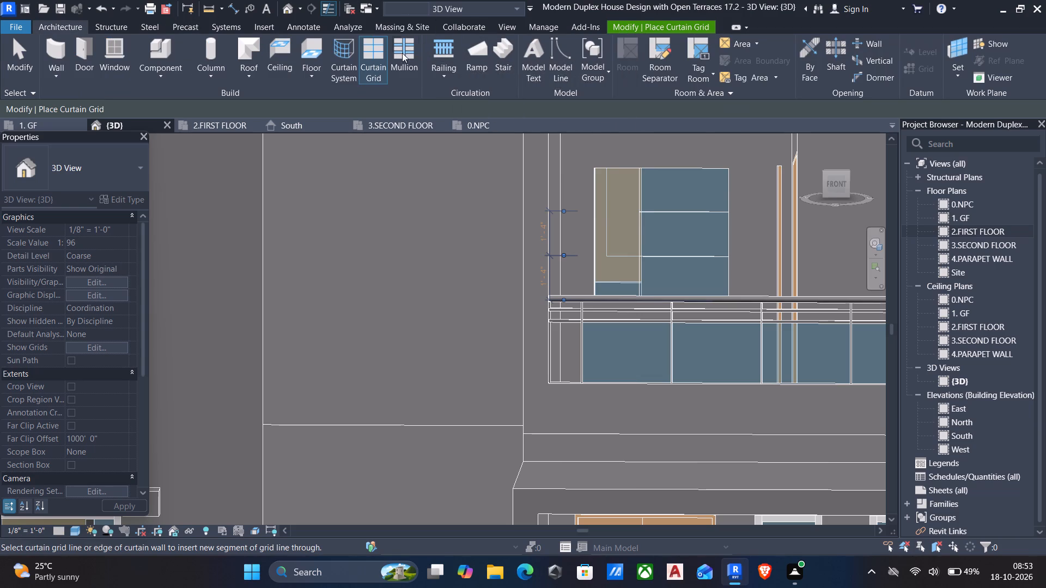
pyautogui.click(410, 50)
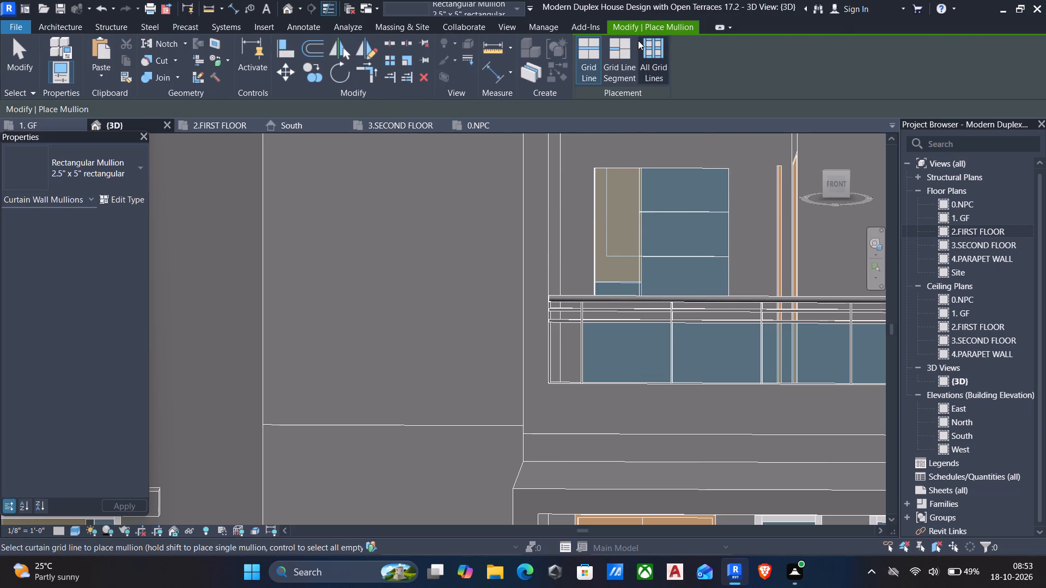
pyautogui.click(645, 50)
pyautogui.click(648, 170)
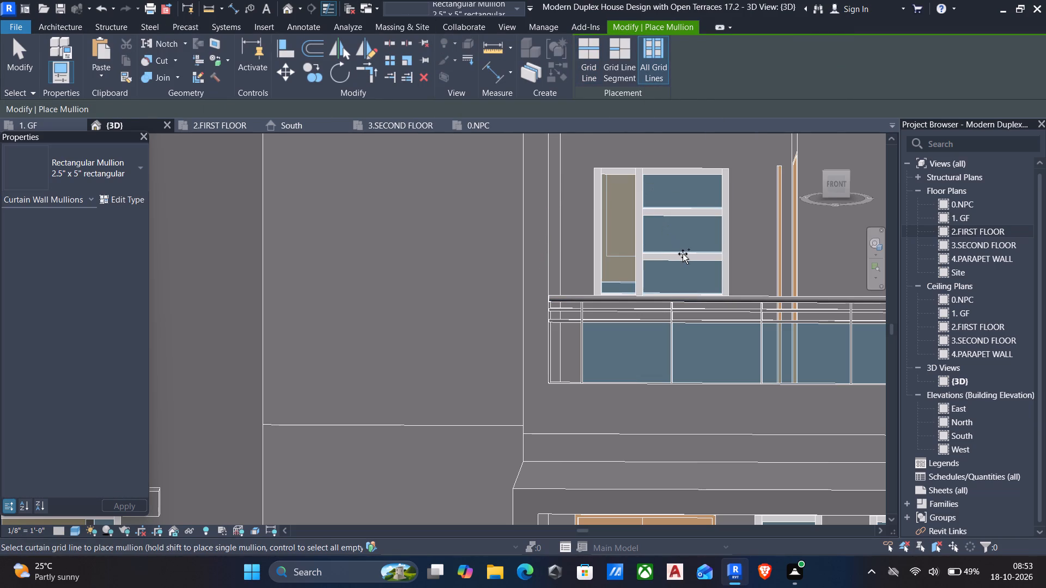
pyautogui.press('Escape')
# Examine the relocated terrace window, balcony and entrance canopy on the front facade from several angles.
pyautogui.scroll(-3, 668, 282)
pyautogui.keyDown('shift'); pyautogui.moveTo(665, 284); pyautogui.dragTo(560, 324, button='middle'); pyautogui.keyUp('shift')
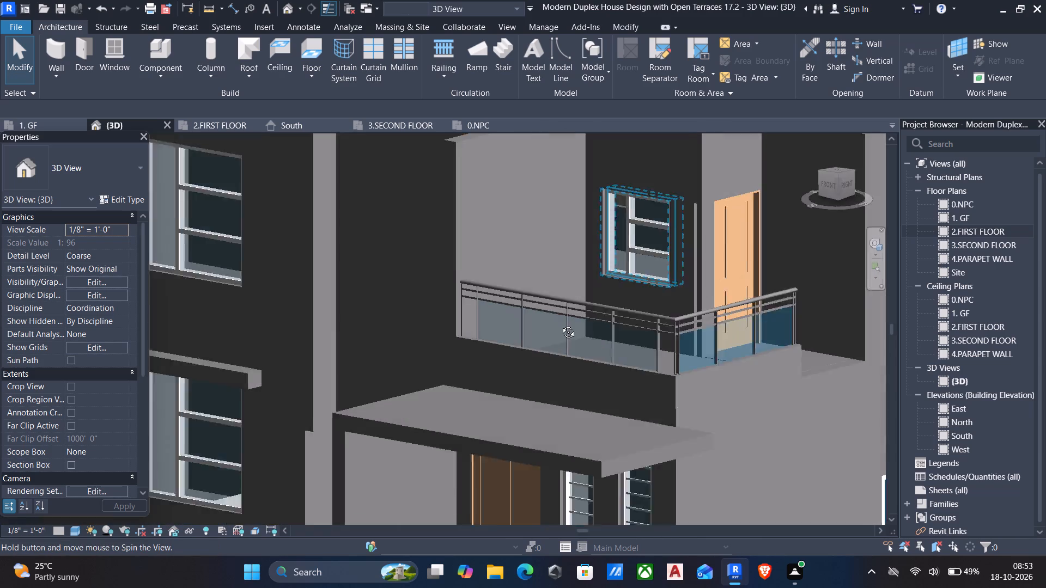
pyautogui.keyDown('shift'); pyautogui.moveTo(560, 324); pyautogui.dragTo(574, 297, button='middle'); pyautogui.keyUp('shift')
pyautogui.hotkey('shift', 'Escape')
pyautogui.scroll(-4, 573, 298)
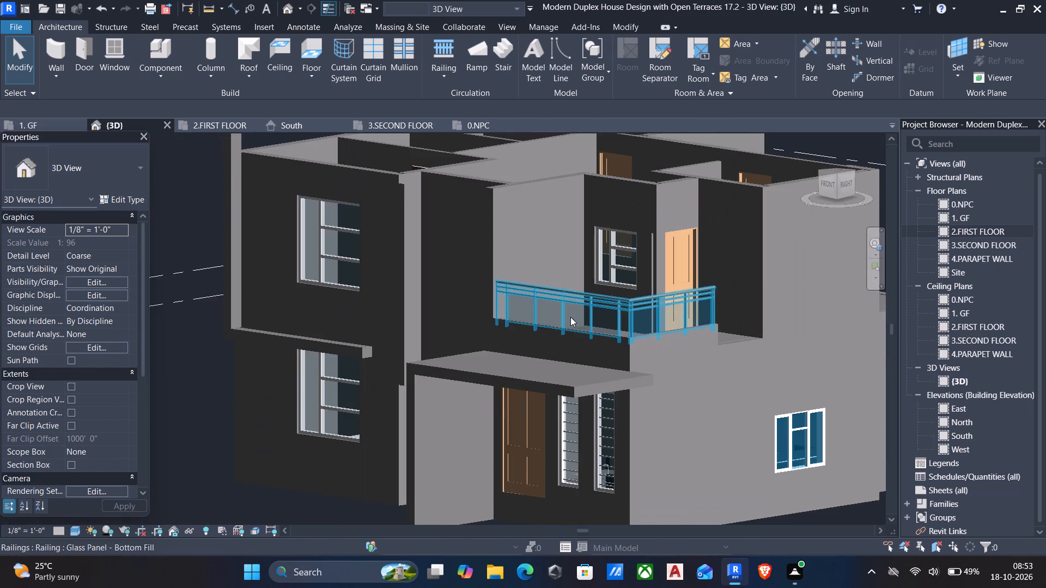
pyautogui.keyDown('shift'); pyautogui.moveTo(558, 333); pyautogui.dragTo(531, 384, button='middle'); pyautogui.keyUp('shift')
pyautogui.moveTo(537, 365); pyautogui.dragTo(523, 325, button='middle')
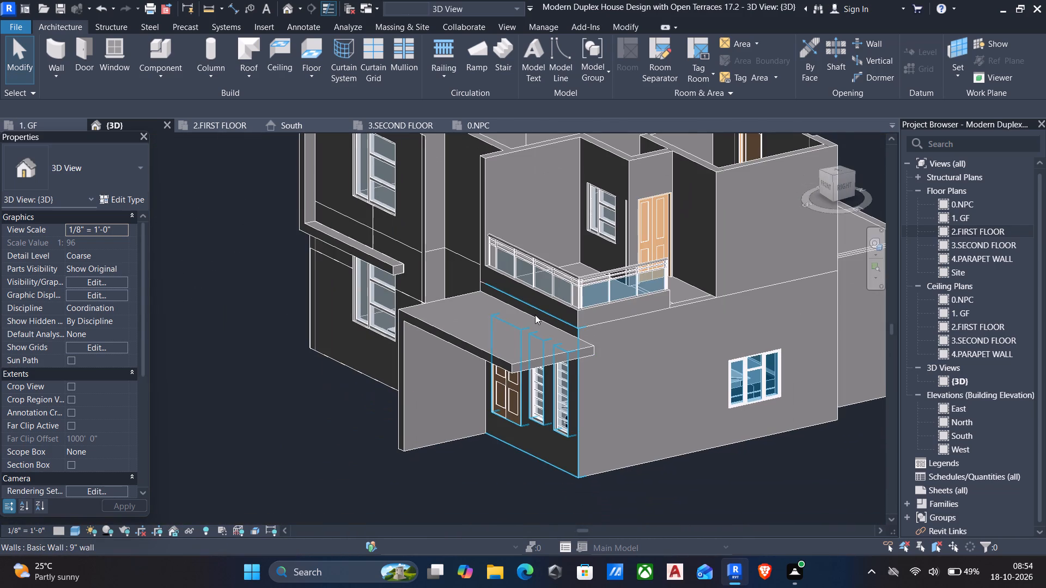
pyautogui.keyDown('shift'); pyautogui.moveTo(535, 315); pyautogui.dragTo(610, 241, button='middle'); pyautogui.keyUp('shift')
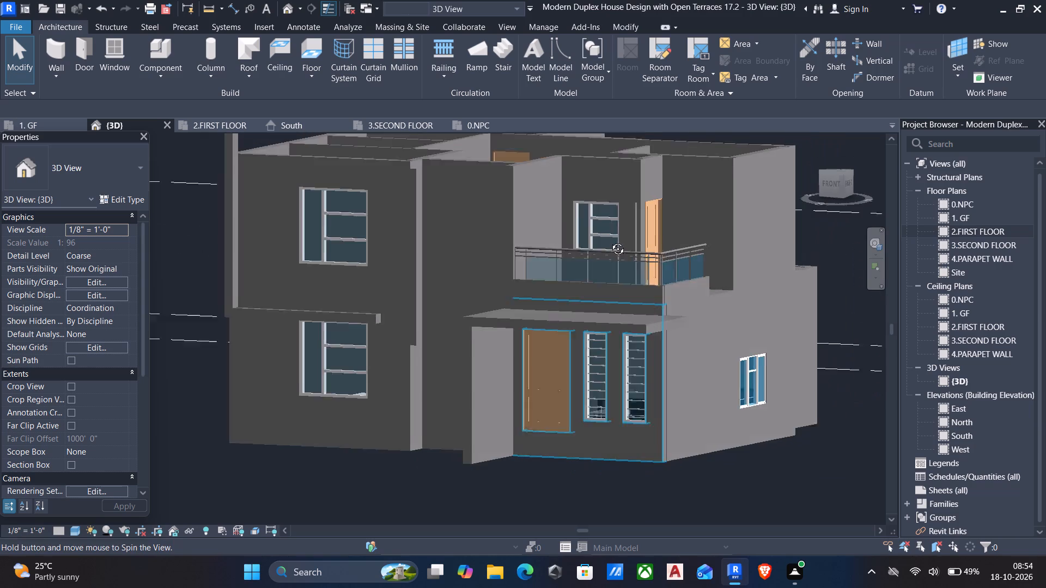
pyautogui.keyDown('shift'); pyautogui.moveTo(610, 241); pyautogui.dragTo(610, 240, button='middle'); pyautogui.keyUp('shift')
# Edit the facade's in-place generic model and start an extrusion using the 9" wall face above the terrace window as work plane.
pyautogui.click(605, 321)
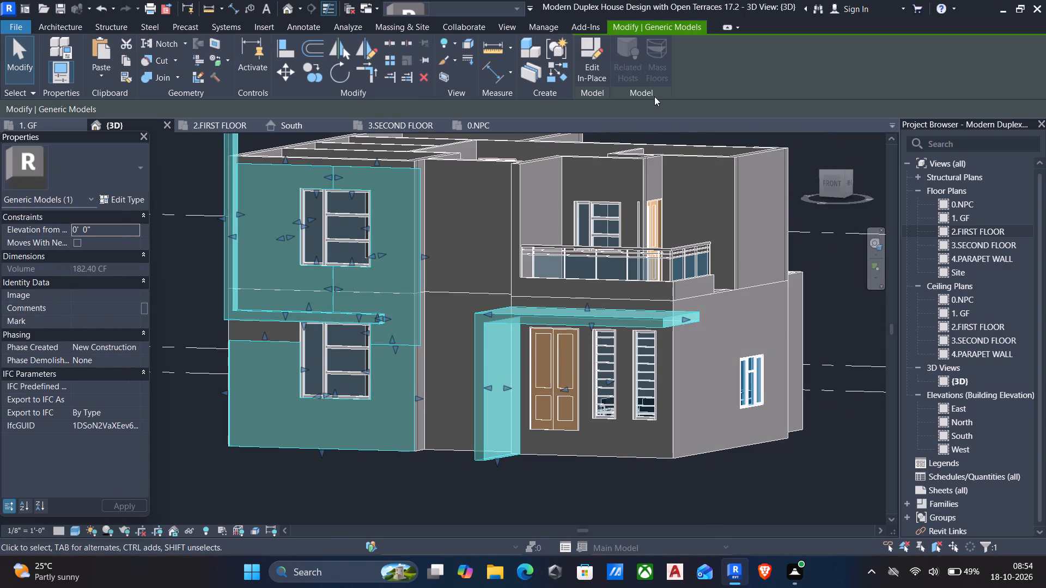
pyautogui.click(595, 63)
pyautogui.click(47, 30)
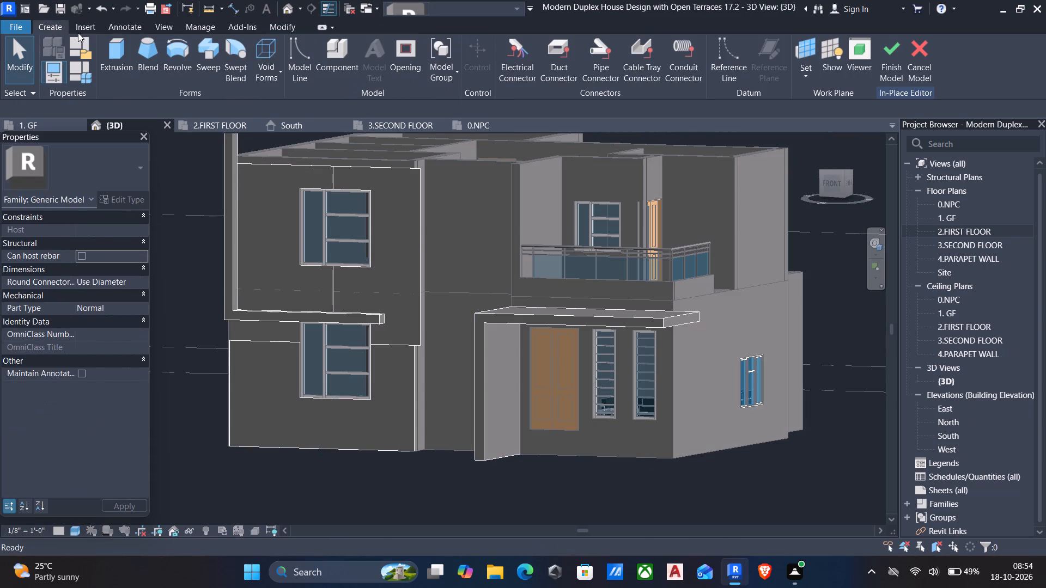
pyautogui.click(111, 43)
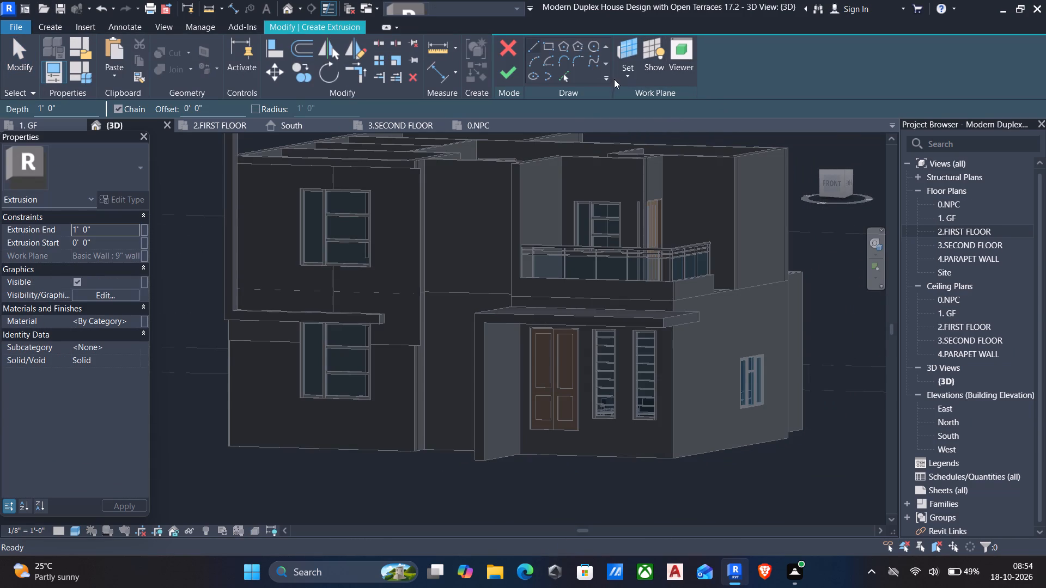
pyautogui.click(625, 79)
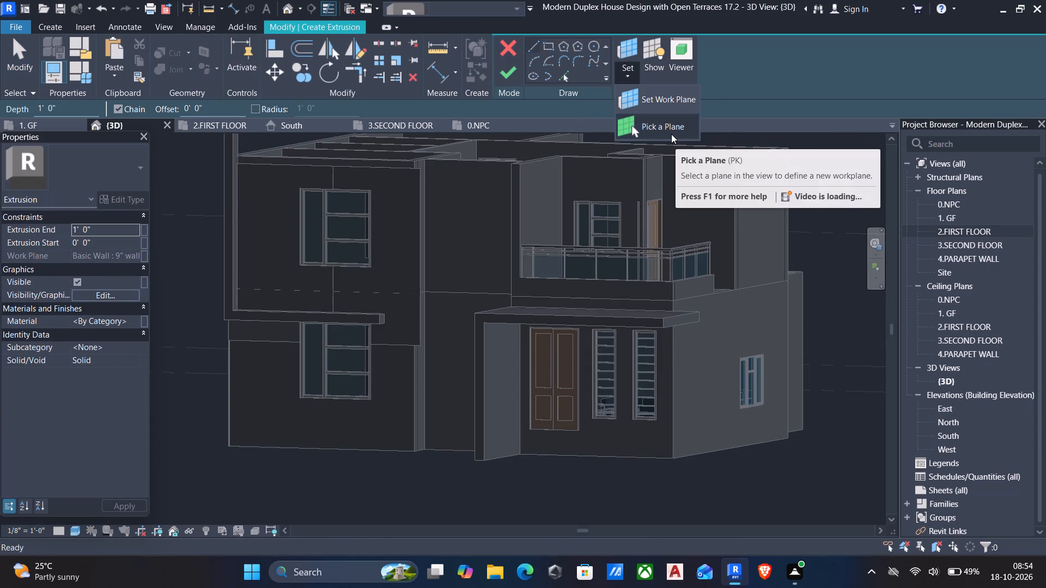
pyautogui.click(664, 122)
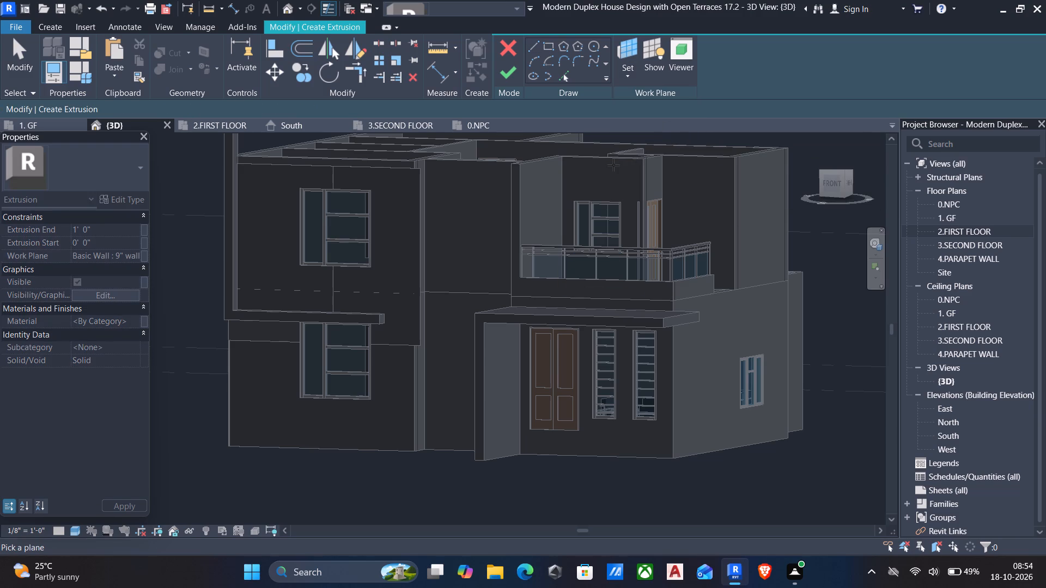
pyautogui.click(610, 162)
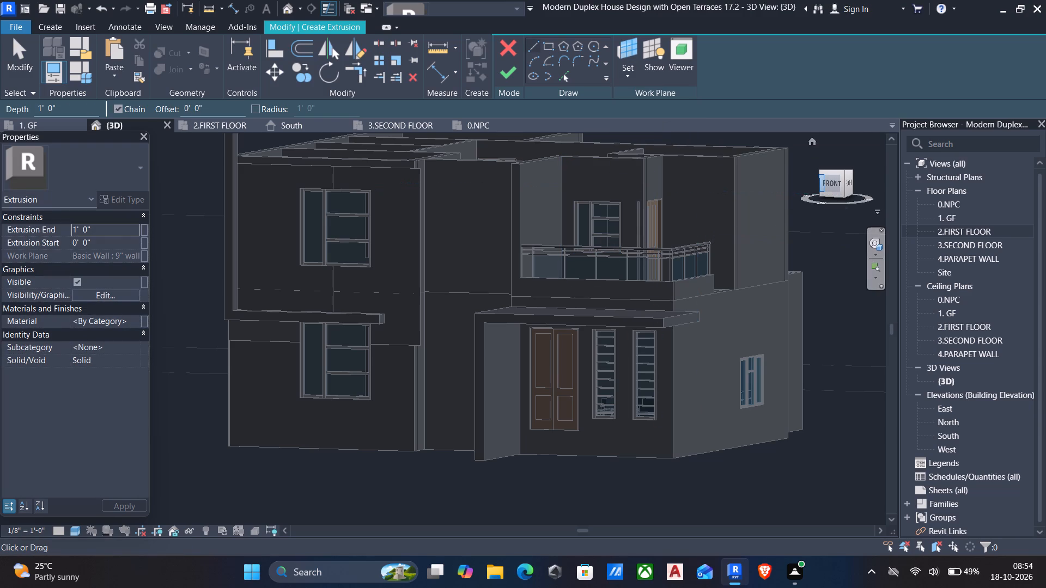
# In the front view, sketch a rectangle about 6' 5" wide and 7" high above the terrace window, from the side wall to the pocket door.
pyautogui.click(826, 183)
pyautogui.scroll(3, 478, 259)
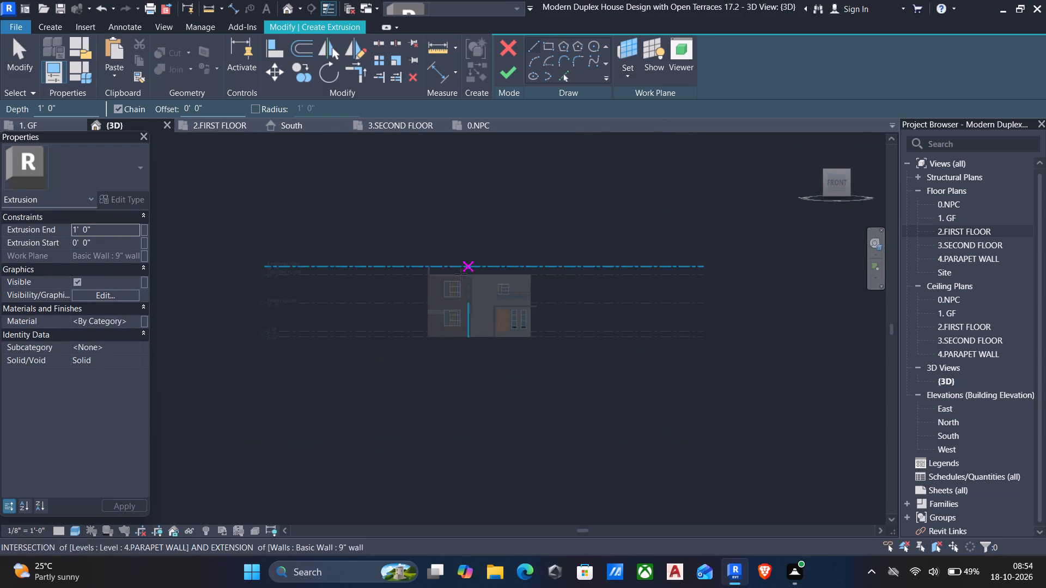
pyautogui.scroll(7, 452, 304)
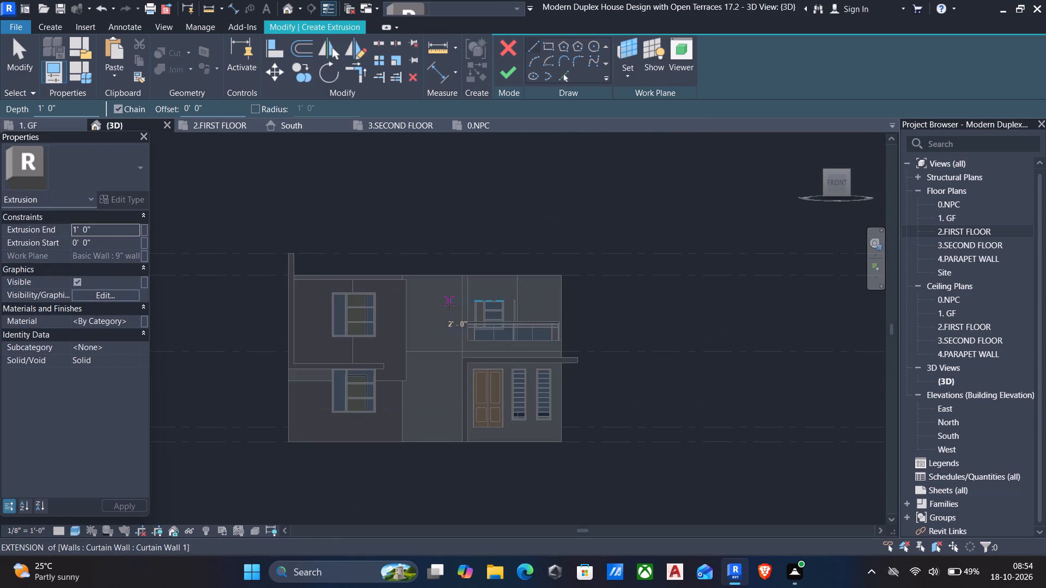
pyautogui.scroll(10, 460, 297)
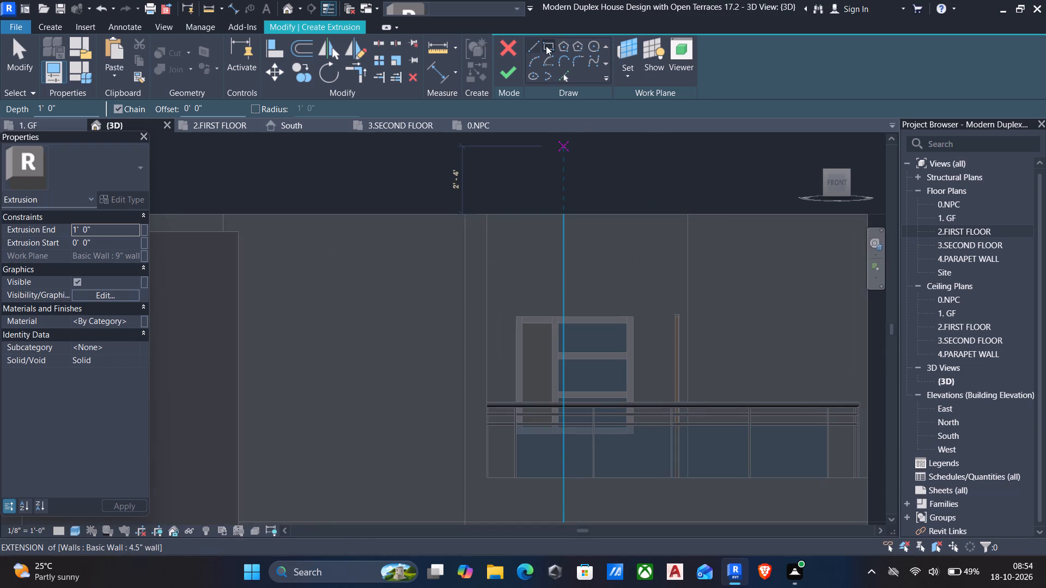
pyautogui.click(546, 46)
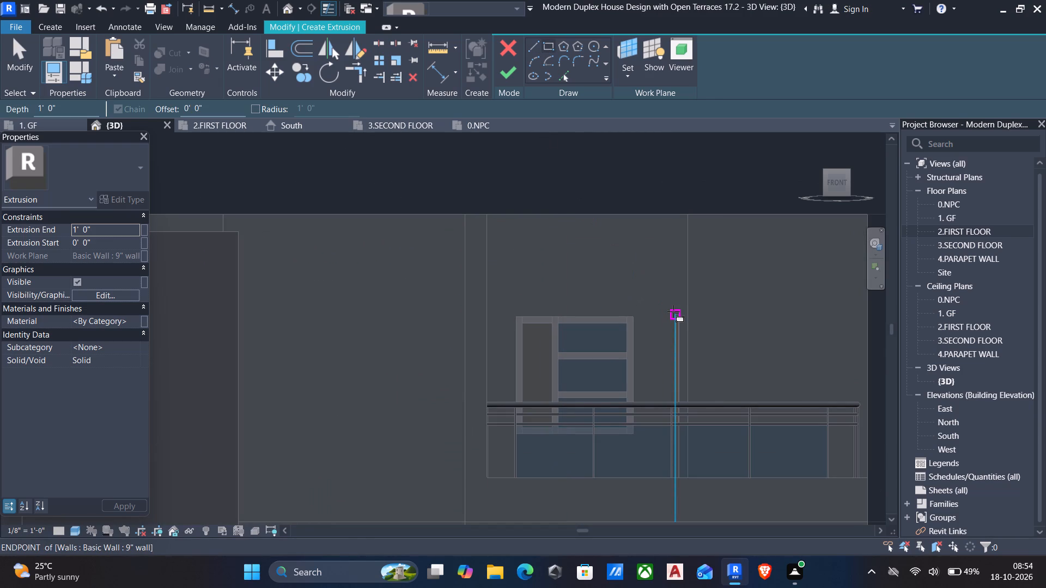
pyautogui.click(673, 311)
pyautogui.scroll(3, 474, 274)
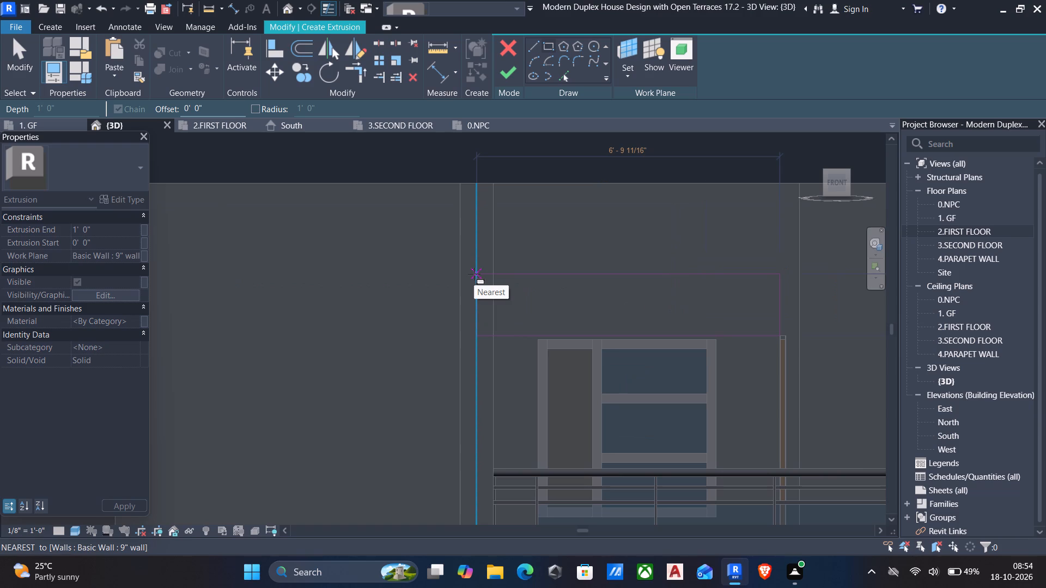
pyautogui.click(495, 311)
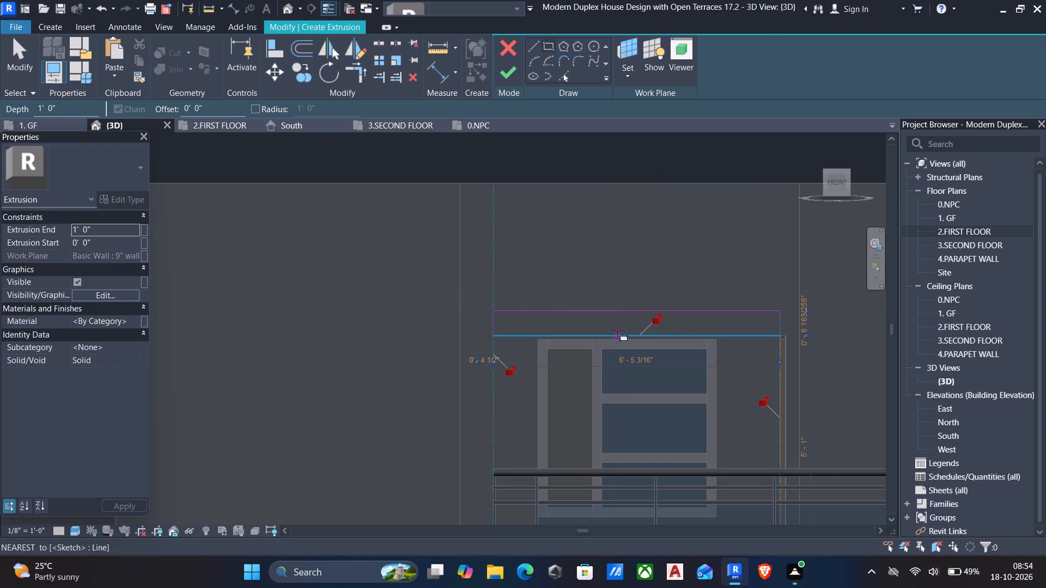
pyautogui.press('Escape')
pyautogui.press('Escape')
# Set the rectangle's height to 9" and finish it as a 1' 0" deep extrusion over the terrace window.
pyautogui.scroll(9, 799, 351)
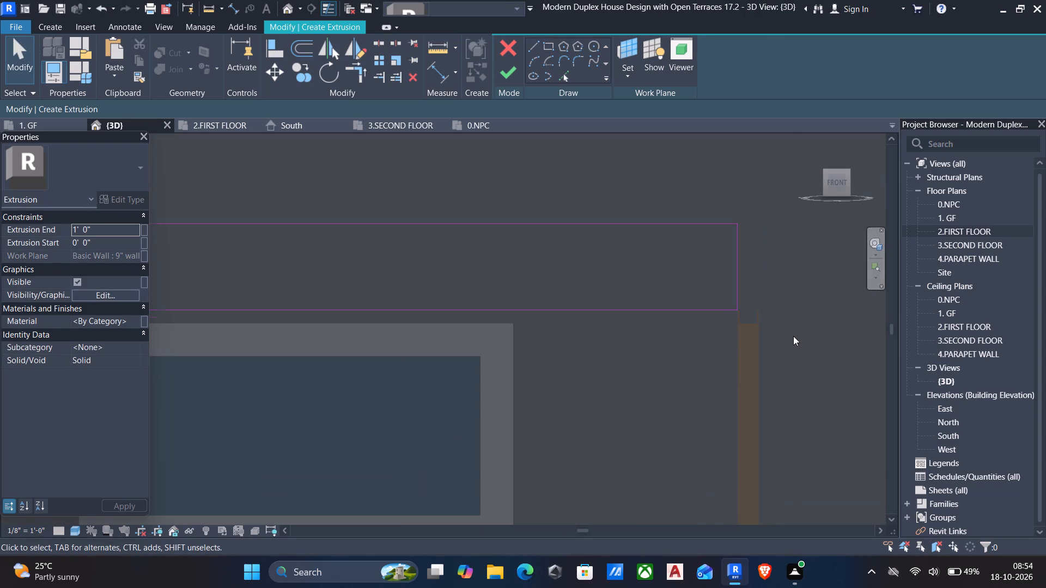
pyautogui.scroll(5, 720, 302)
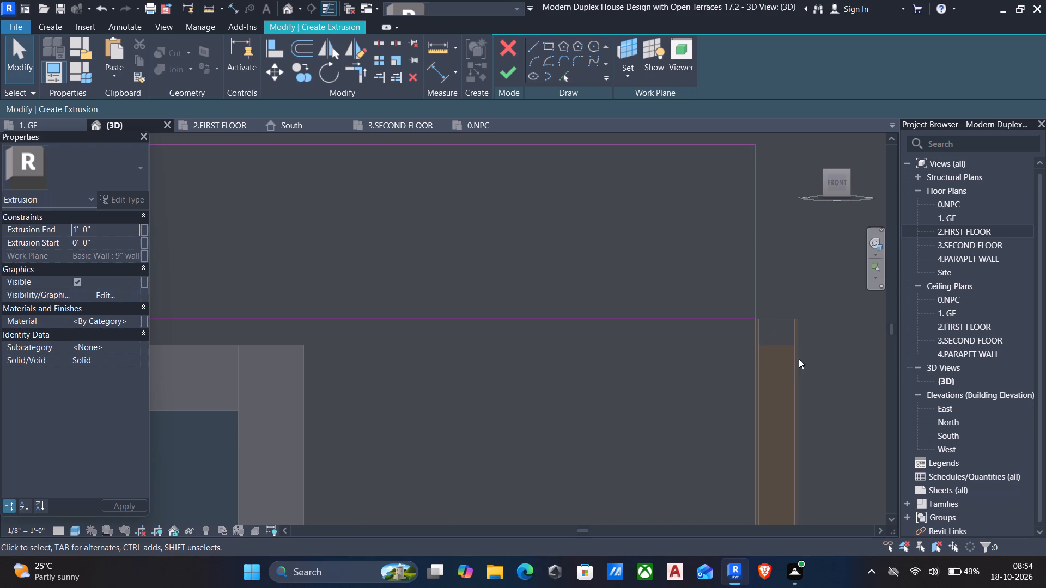
pyautogui.scroll(-5, 760, 335)
pyautogui.click(662, 241)
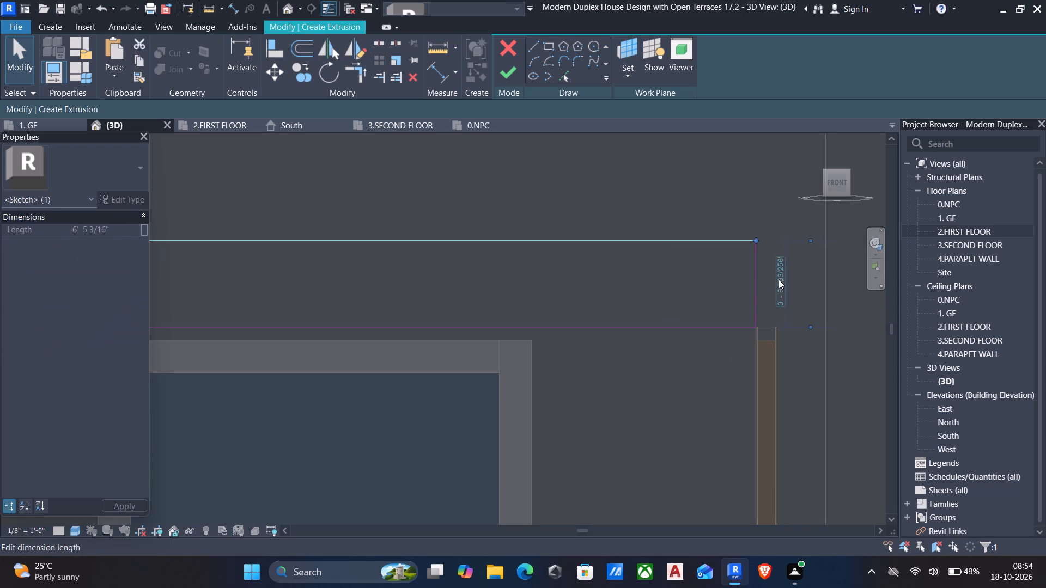
pyautogui.click(779, 279)
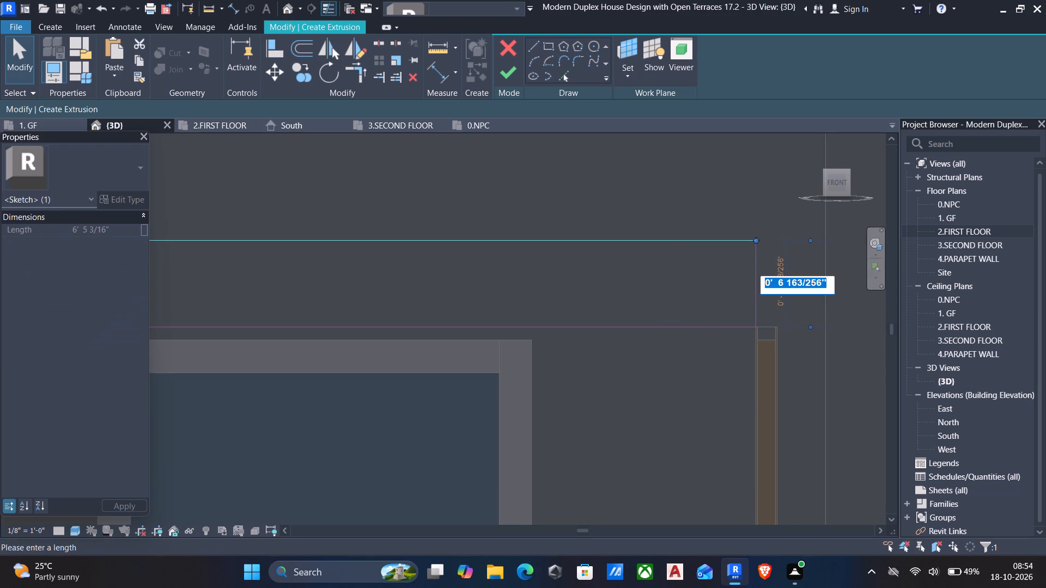
pyautogui.press('1')
pyautogui.press('BackSpace')
pyautogui.write('9"')
pyautogui.press('Return')
pyautogui.scroll(-4, 717, 359)
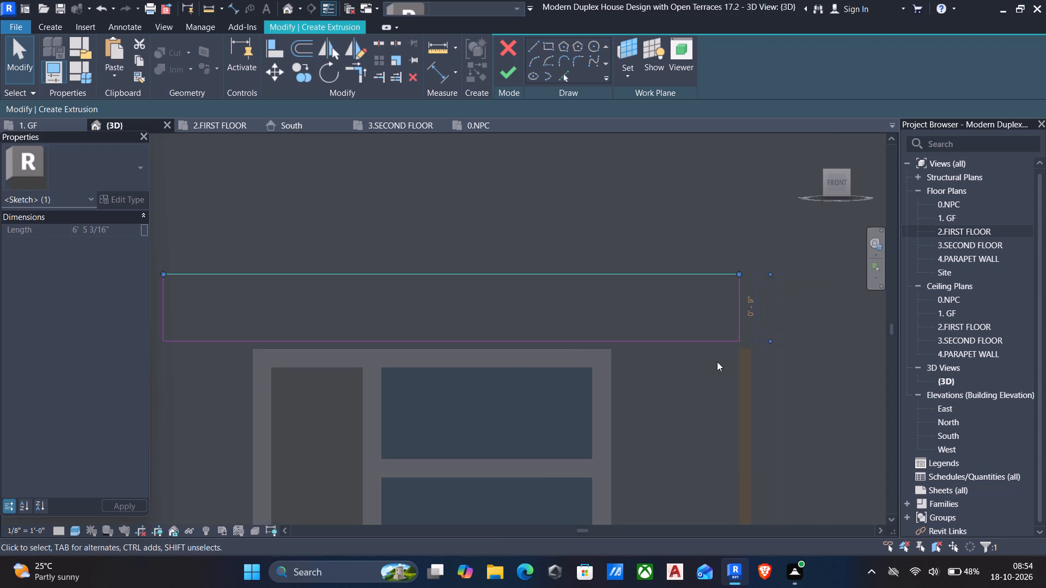
pyautogui.scroll(-6, 718, 338)
pyautogui.moveTo(662, 371); pyautogui.dragTo(686, 339, button='middle')
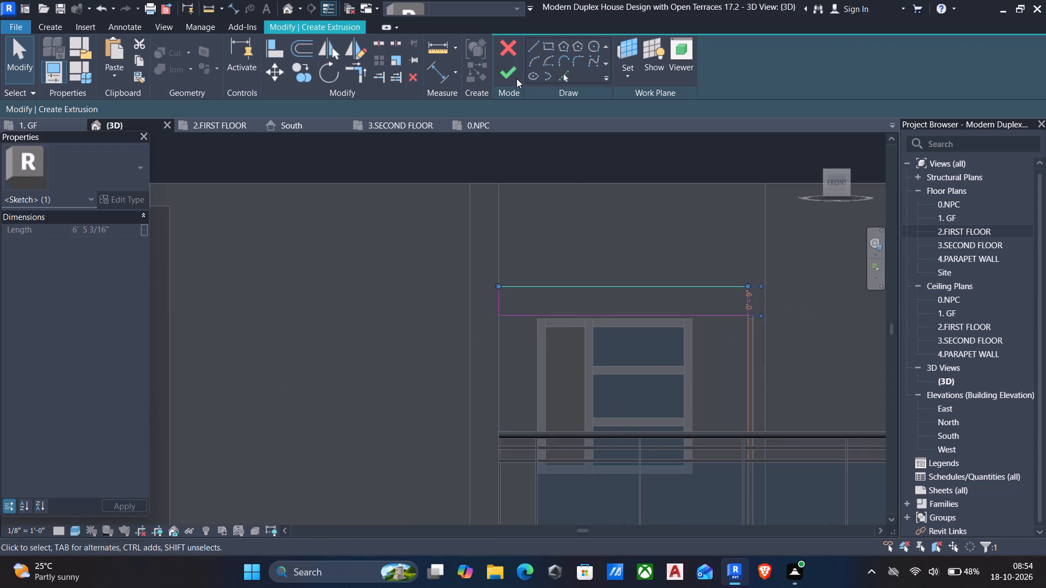
pyautogui.click(511, 77)
# Examine the new shade over the terrace window and its end beside the pocket door from several angles.
pyautogui.scroll(-4, 653, 308)
pyautogui.keyDown('shift'); pyautogui.moveTo(653, 310); pyautogui.dragTo(527, 356, button='middle'); pyautogui.keyUp('shift')
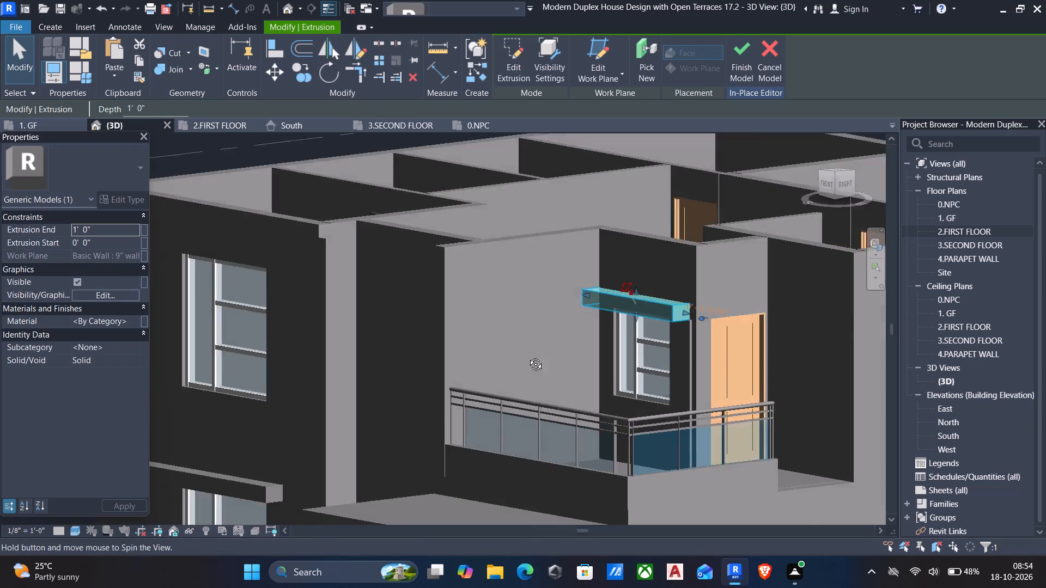
pyautogui.keyDown('shift'); pyautogui.moveTo(527, 356); pyautogui.dragTo(520, 357, button='middle'); pyautogui.keyUp('shift')
pyautogui.scroll(4, 737, 288)
pyautogui.press('Escape')
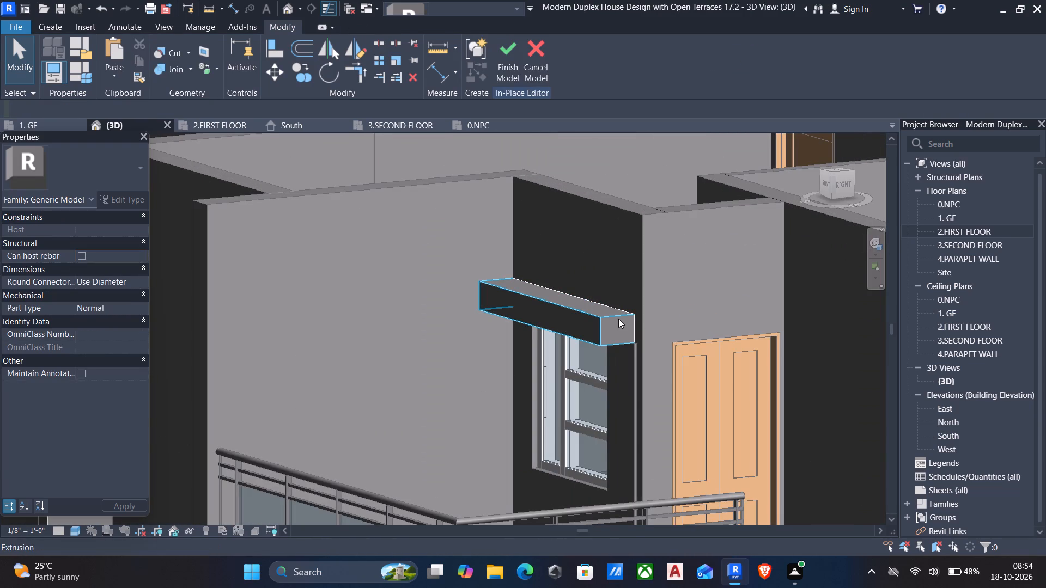
pyautogui.moveTo(649, 353); pyautogui.dragTo(650, 350, button='middle')
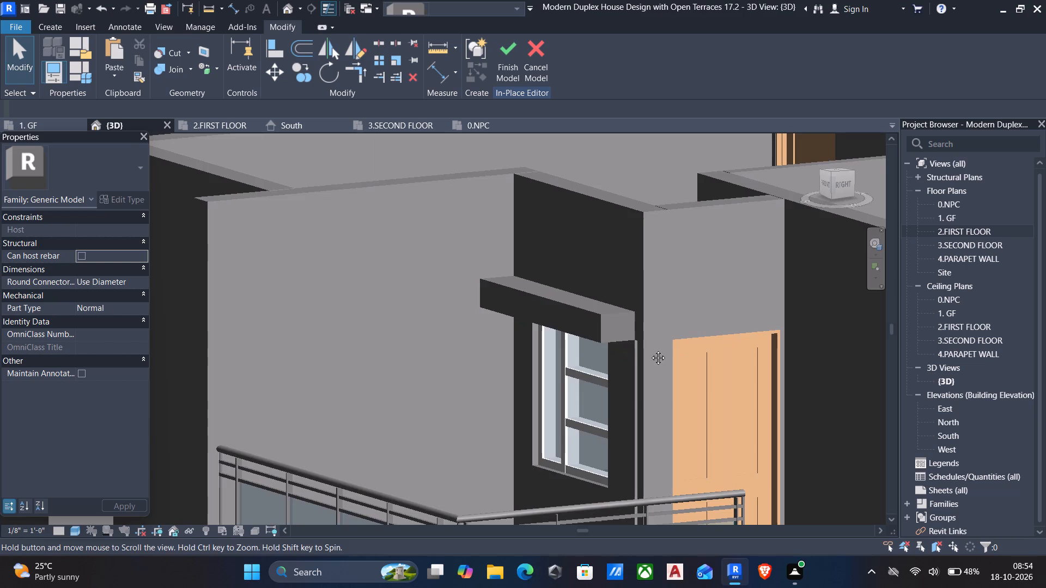
pyautogui.moveTo(650, 350); pyautogui.dragTo(652, 356, button='middle')
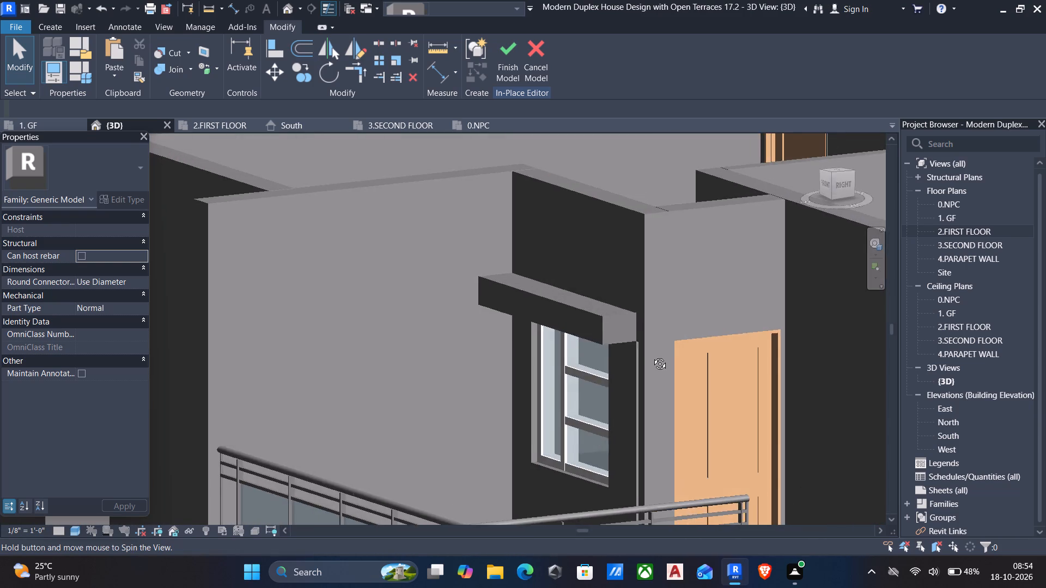
pyautogui.moveTo(652, 356); pyautogui.dragTo(699, 400, button='middle')
pyautogui.click(668, 378)
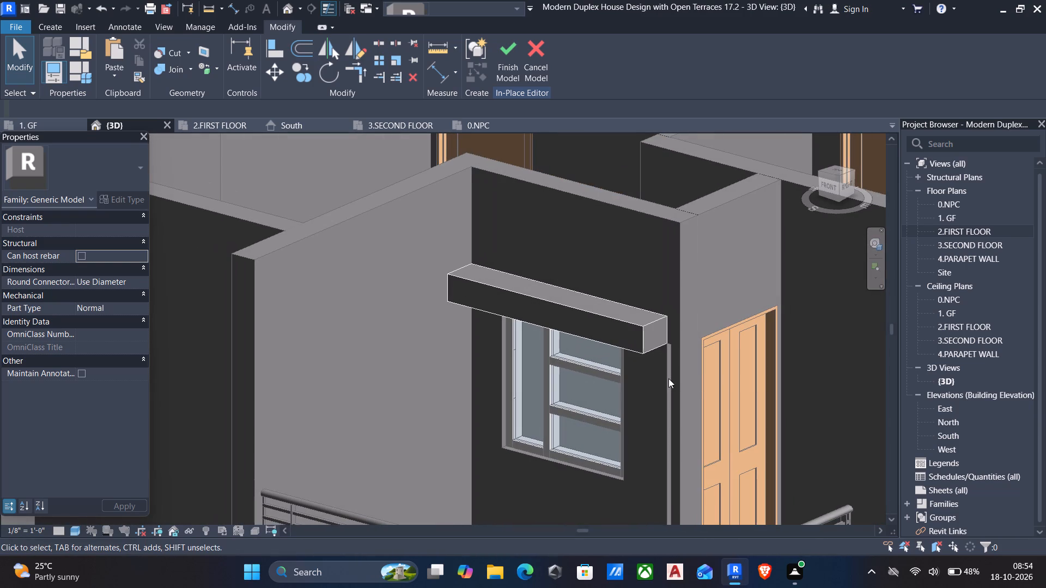
pyautogui.press('Escape')
pyautogui.scroll(-4, 698, 408)
pyautogui.scroll(1, 698, 408)
pyautogui.moveTo(696, 411); pyautogui.dragTo(671, 473, button='middle')
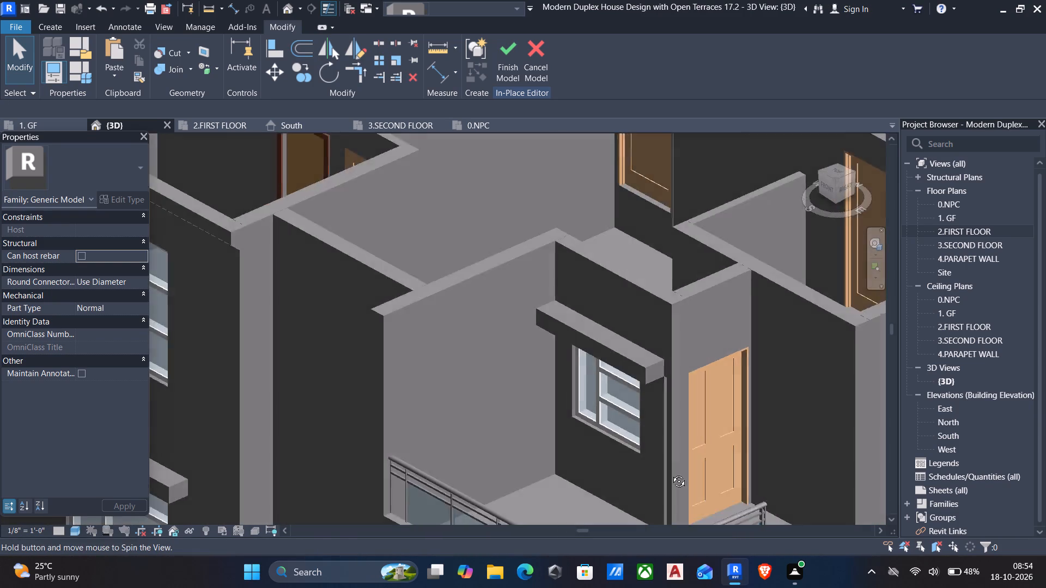
pyautogui.moveTo(671, 473); pyautogui.dragTo(774, 563, button='middle')
pyautogui.scroll(5, 677, 418)
pyautogui.scroll(3, 699, 350)
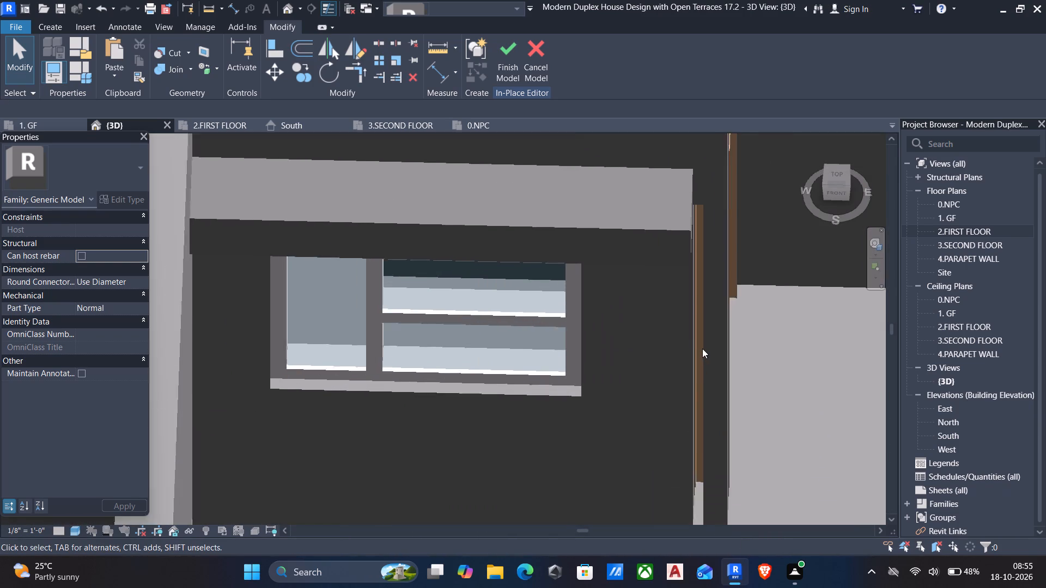
pyautogui.scroll(2, 702, 348)
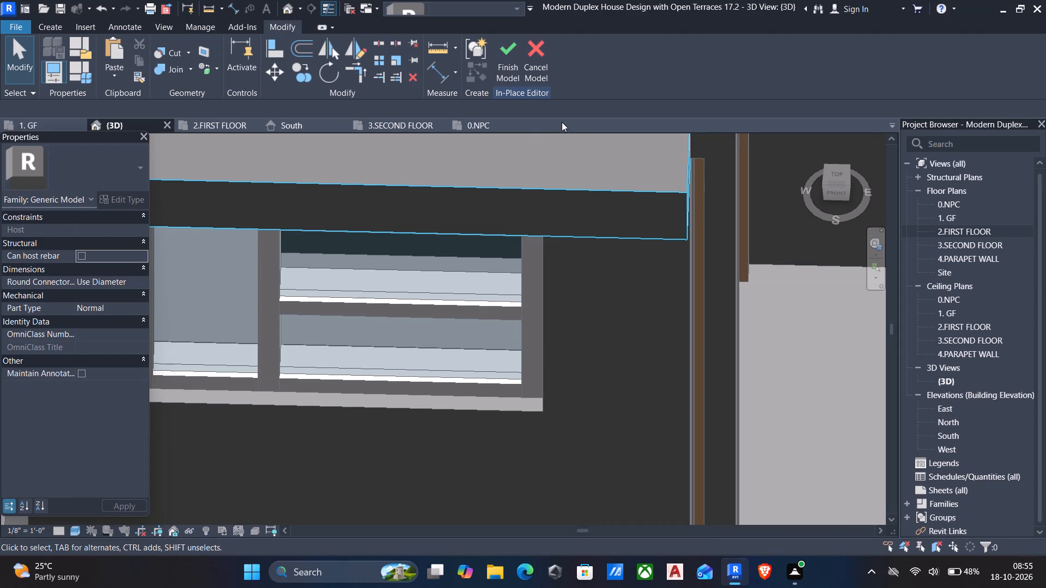
pyautogui.scroll(-6, 664, 365)
pyautogui.moveTo(665, 383); pyautogui.dragTo(643, 356, button='middle')
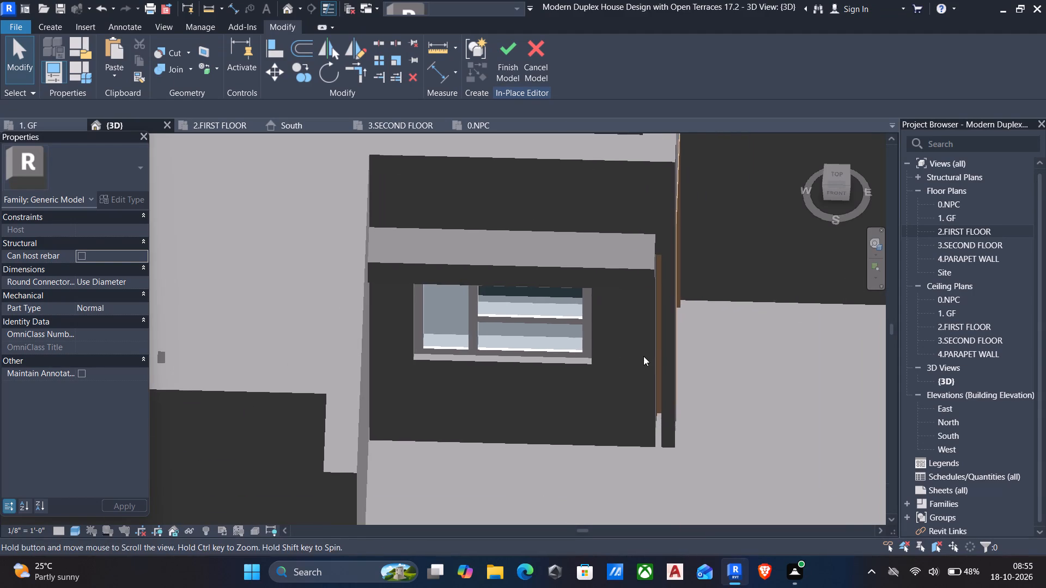
pyautogui.moveTo(660, 352); pyautogui.dragTo(515, 285, button='middle')
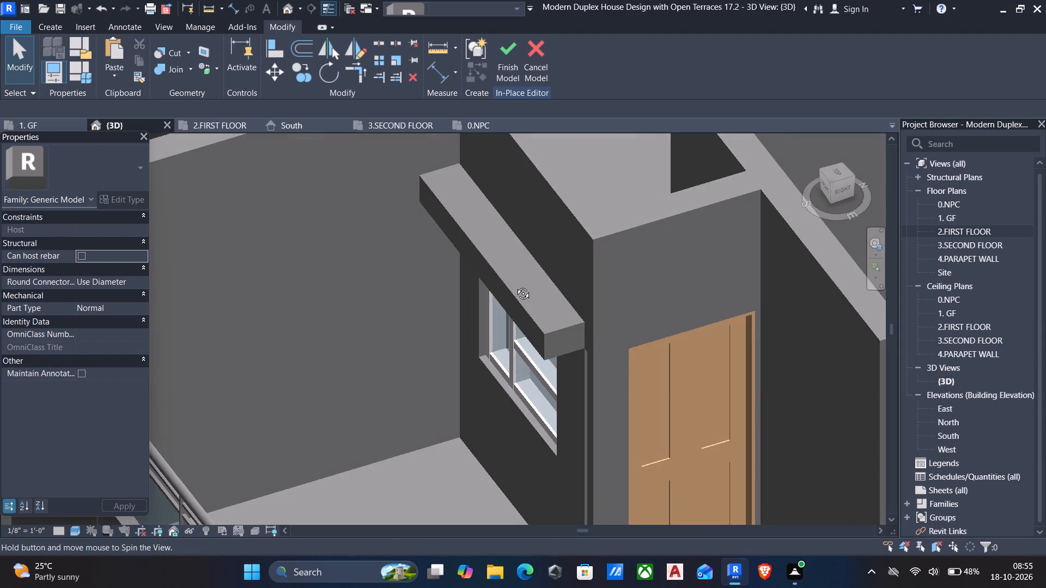
pyautogui.moveTo(515, 285); pyautogui.dragTo(664, 327, button='middle')
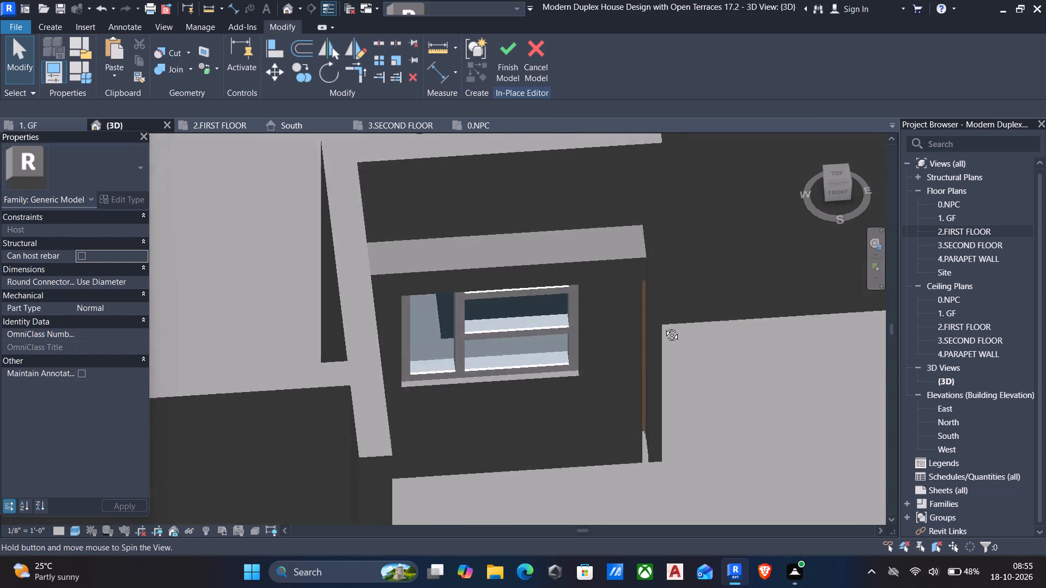
pyautogui.moveTo(664, 327); pyautogui.dragTo(651, 285, button='middle')
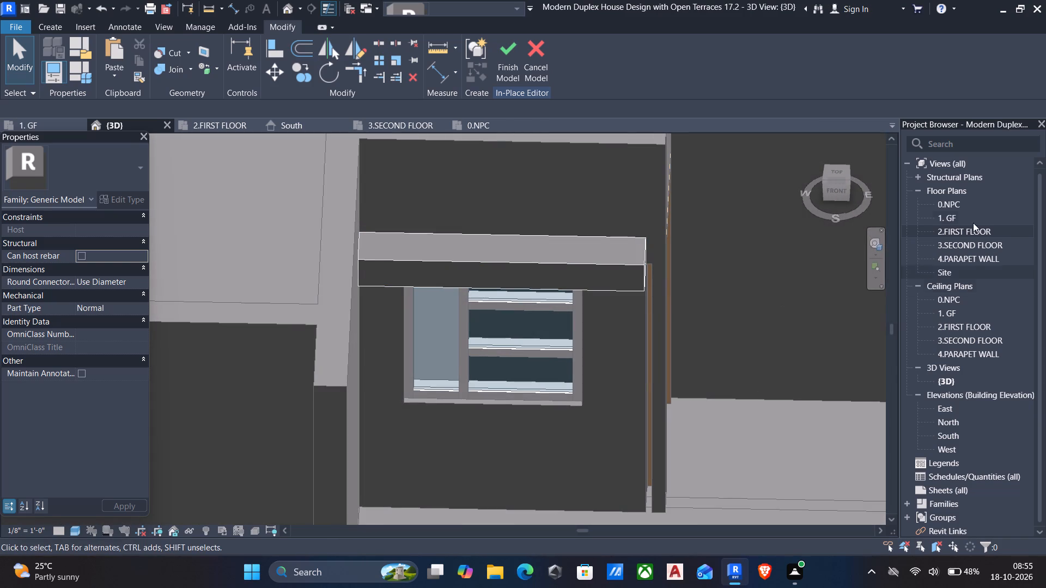
# Open the 2.FIRST FLOOR plan at the terrace and finish the in-place model.
pyautogui.doubleClick(977, 230)
pyautogui.moveTo(692, 394); pyautogui.dragTo(694, 291, button='middle')
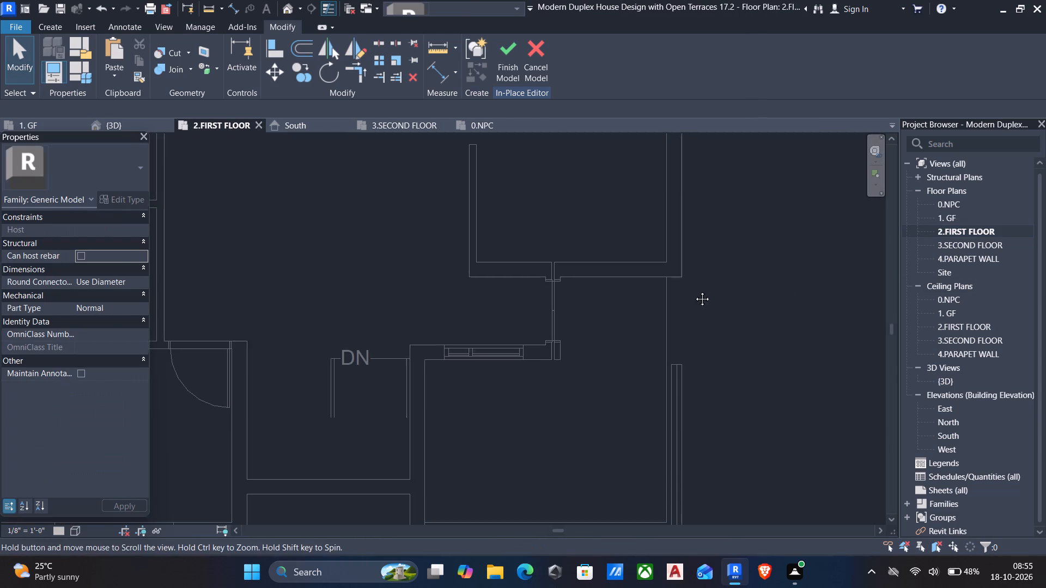
pyautogui.moveTo(694, 291); pyautogui.dragTo(699, 256, button='middle')
pyautogui.scroll(-2, 699, 255)
pyautogui.moveTo(595, 350); pyautogui.dragTo(593, 360, button='middle')
pyautogui.click(497, 51)
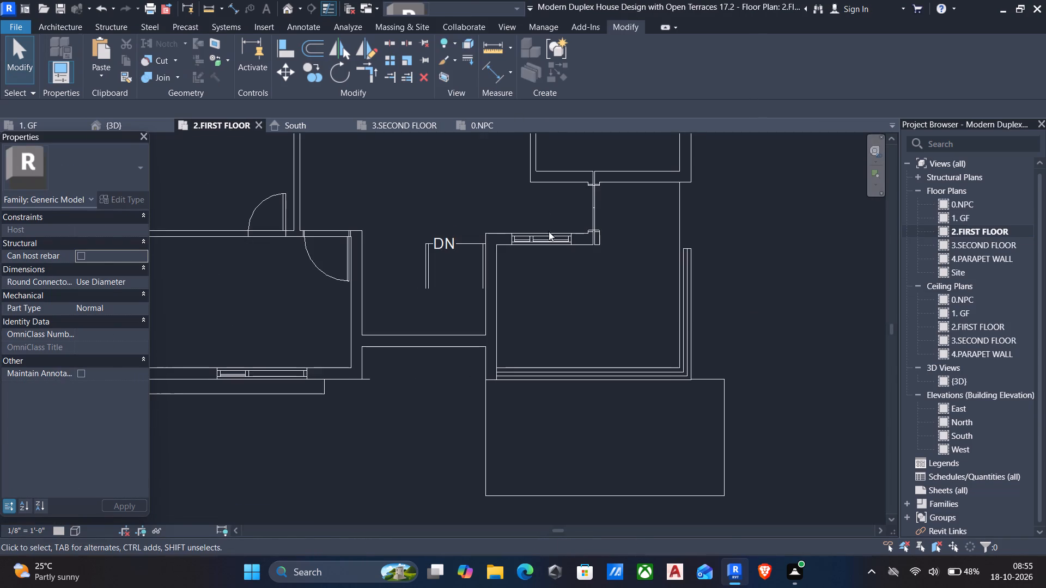
# Examine the corner where the terrace pocket door meets the 9" window wall in the first-floor plan.
pyautogui.scroll(4, 600, 237)
pyautogui.scroll(4, 552, 258)
pyautogui.moveTo(595, 232); pyautogui.dragTo(613, 310, button='middle')
pyautogui.scroll(1, 617, 312)
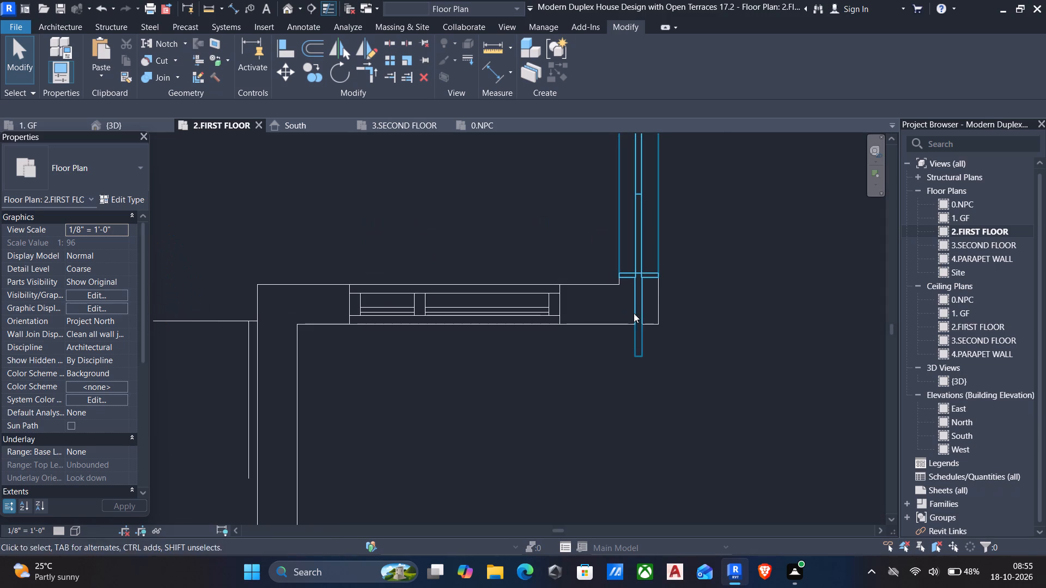
pyautogui.click(655, 315)
pyautogui.moveTo(575, 310); pyautogui.dragTo(641, 342, button='middle')
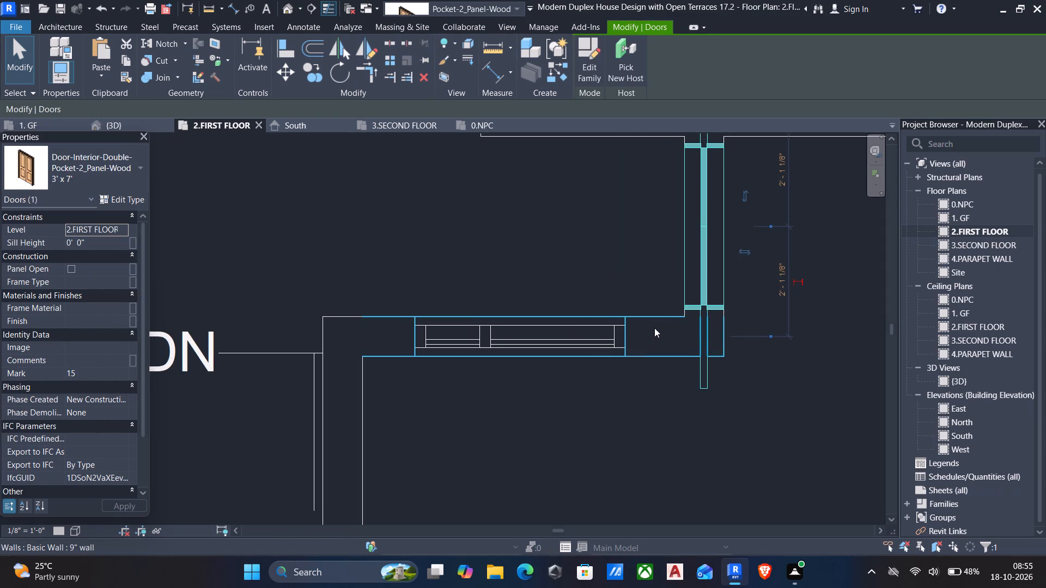
pyautogui.press('Escape')
pyautogui.click(667, 353)
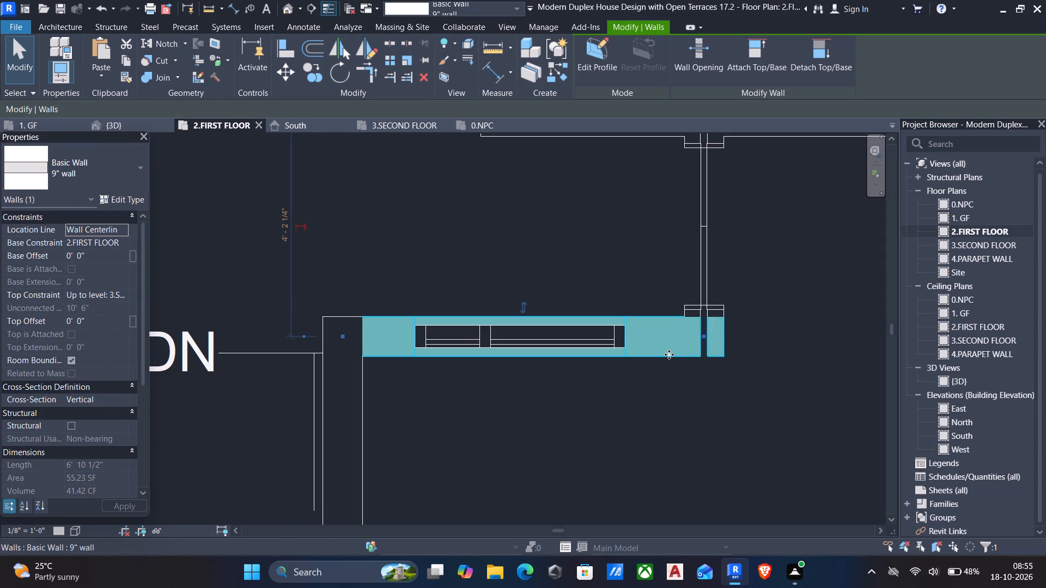
pyautogui.press('Escape')
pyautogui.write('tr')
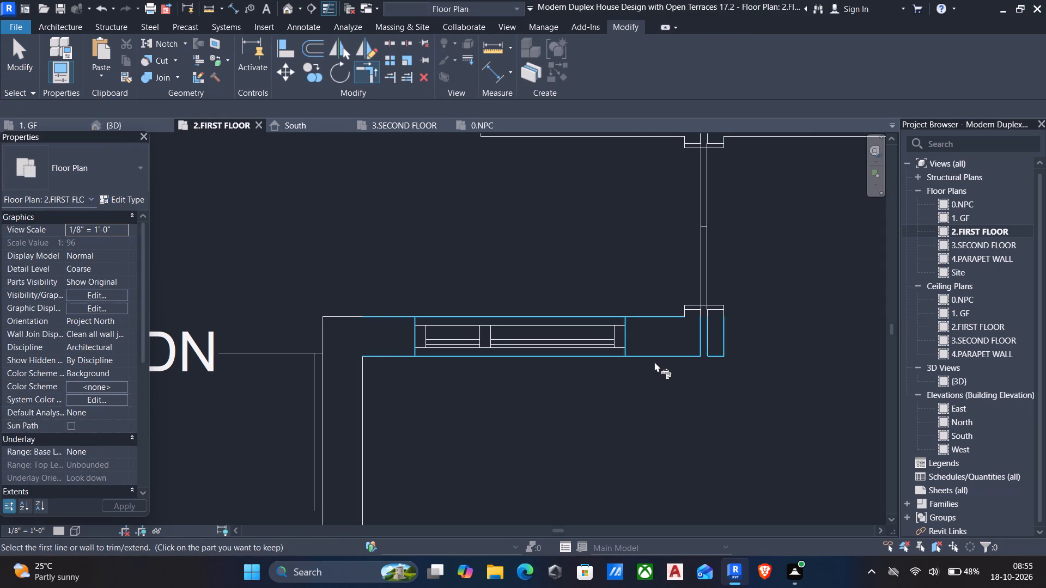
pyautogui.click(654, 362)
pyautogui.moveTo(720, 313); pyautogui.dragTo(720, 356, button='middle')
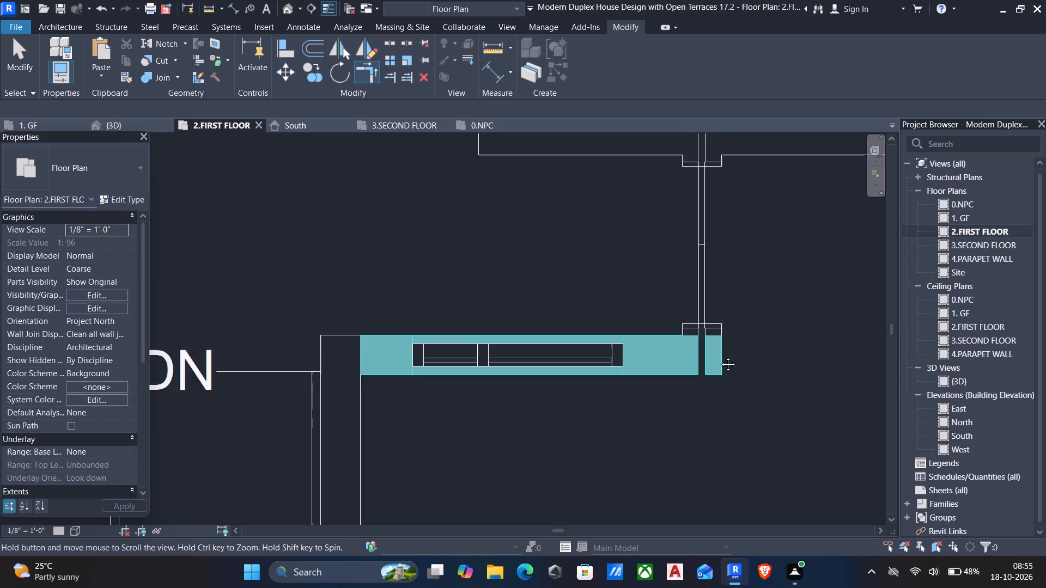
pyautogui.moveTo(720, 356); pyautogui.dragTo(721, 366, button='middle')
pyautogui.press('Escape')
# Inspect the terrace pocket door and its junction with the window wall in plan and from several 3D angles.
pyautogui.click(702, 335)
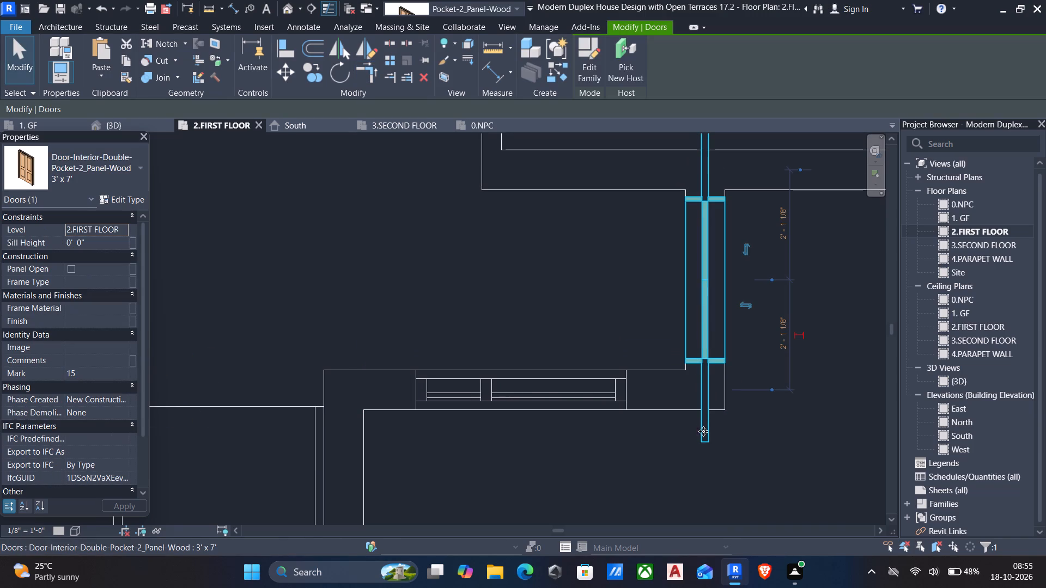
pyautogui.moveTo(689, 367); pyautogui.dragTo(677, 467, button='middle')
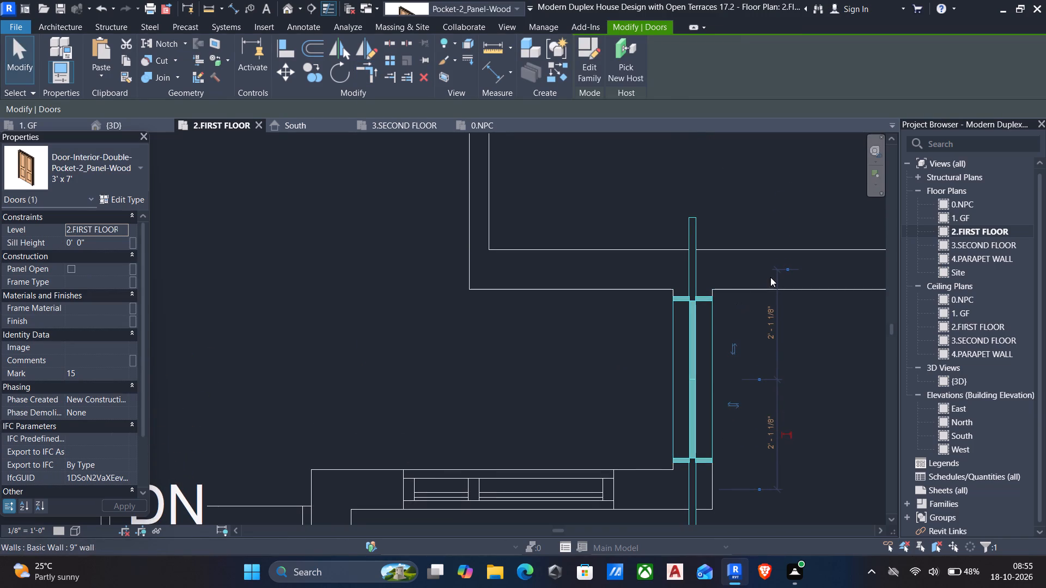
pyautogui.scroll(-6, 722, 293)
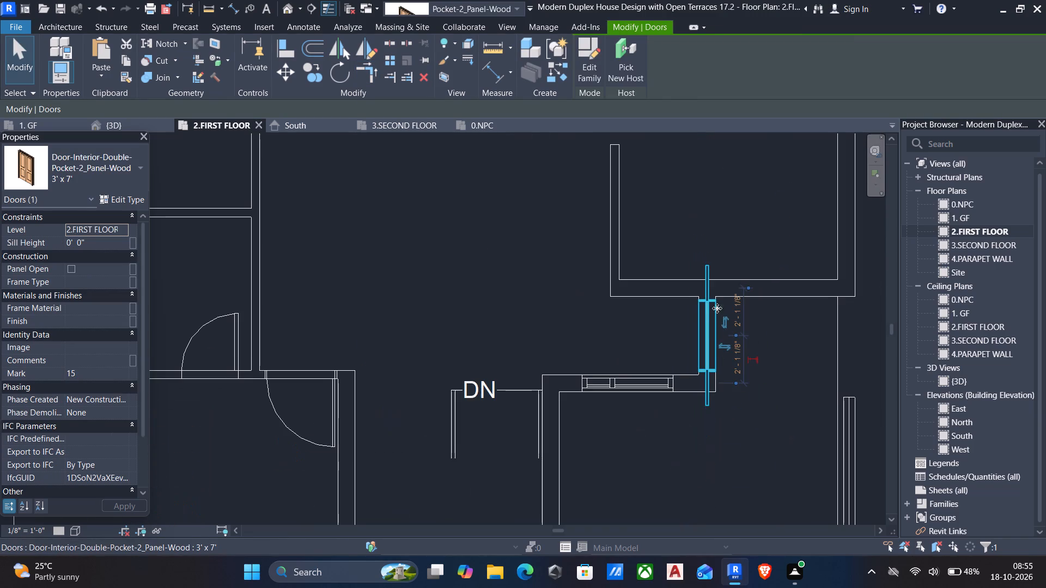
pyautogui.moveTo(697, 405); pyautogui.dragTo(695, 398, button='middle')
pyautogui.press('Escape')
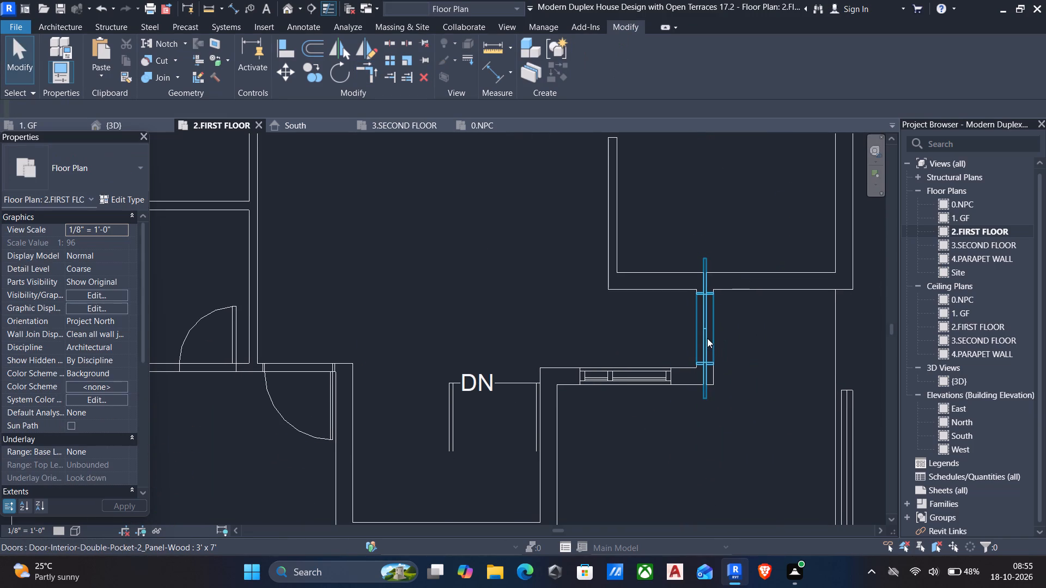
pyautogui.click(707, 338)
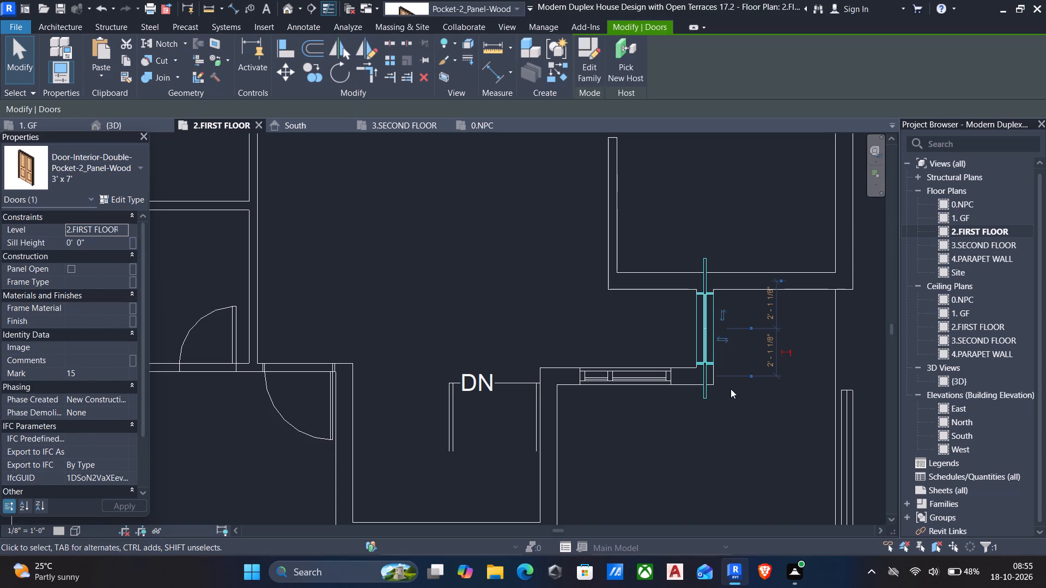
pyautogui.click(281, 8)
pyautogui.moveTo(574, 411); pyautogui.dragTo(510, 428, button='middle')
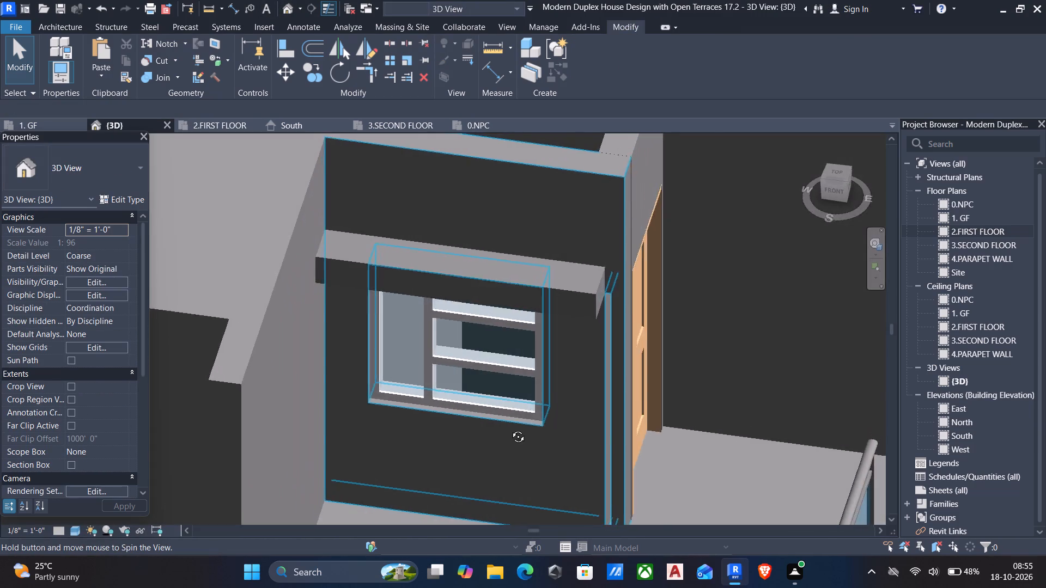
pyautogui.moveTo(510, 428); pyautogui.dragTo(537, 315, button='middle')
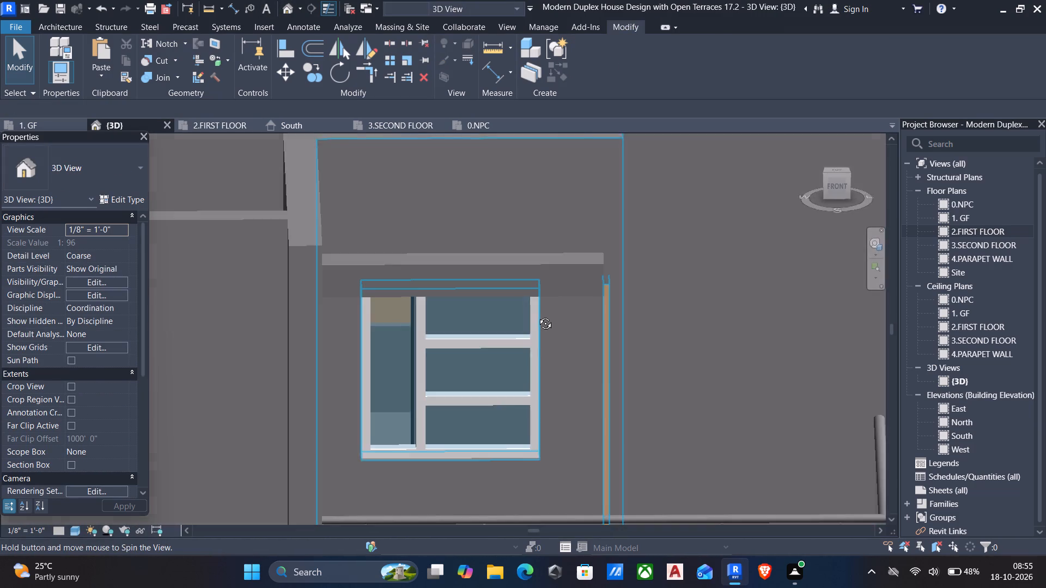
pyautogui.moveTo(537, 315); pyautogui.dragTo(513, 348, button='middle')
pyautogui.scroll(5, 613, 425)
pyautogui.moveTo(601, 436); pyautogui.dragTo(606, 324, button='middle')
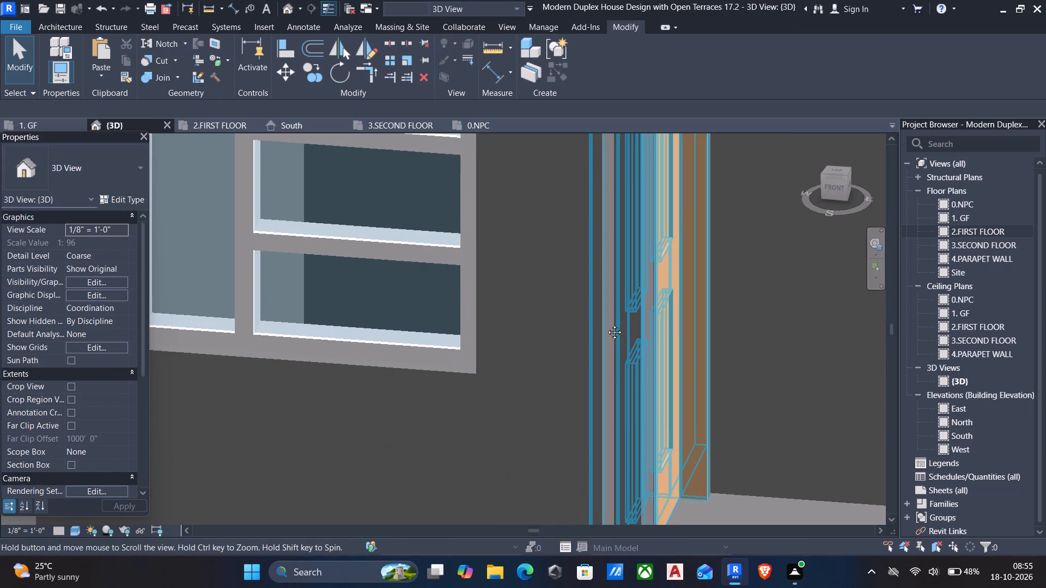
pyautogui.moveTo(606, 324); pyautogui.dragTo(640, 316, button='middle')
pyautogui.scroll(4, 569, 338)
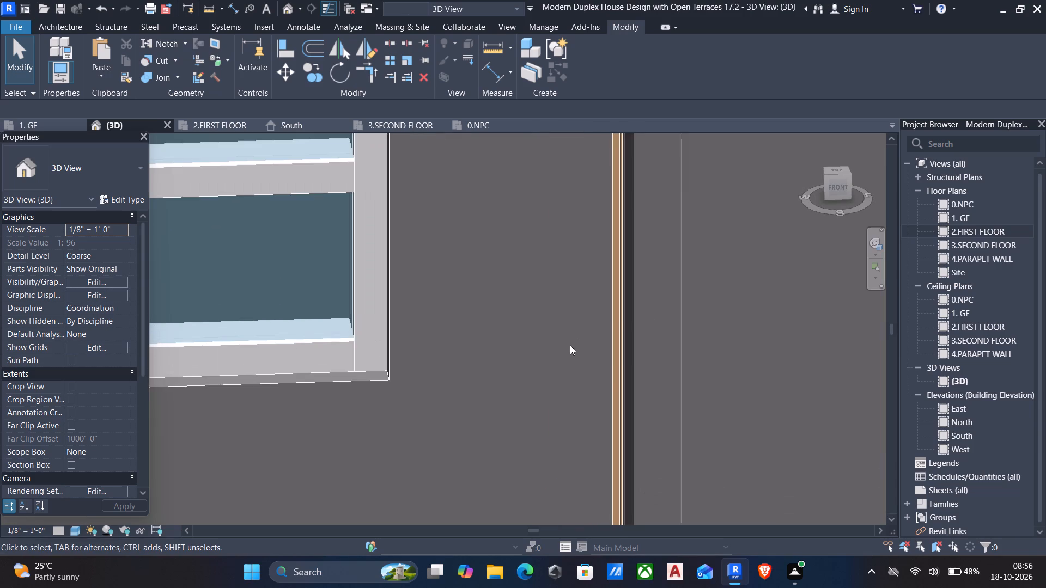
pyautogui.moveTo(567, 351); pyautogui.dragTo(559, 453, button='middle')
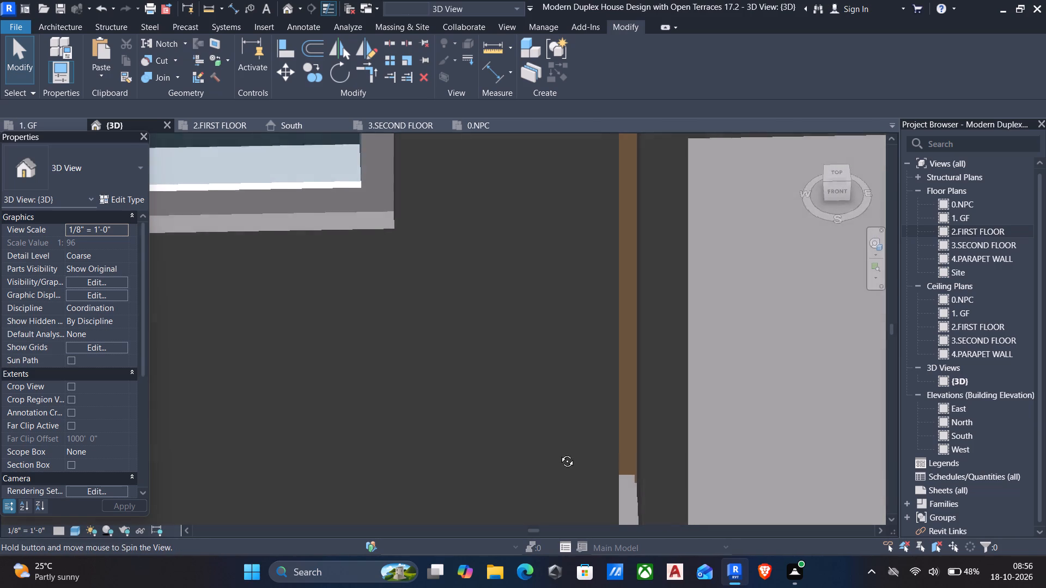
pyautogui.moveTo(559, 453); pyautogui.dragTo(382, 456, button='middle')
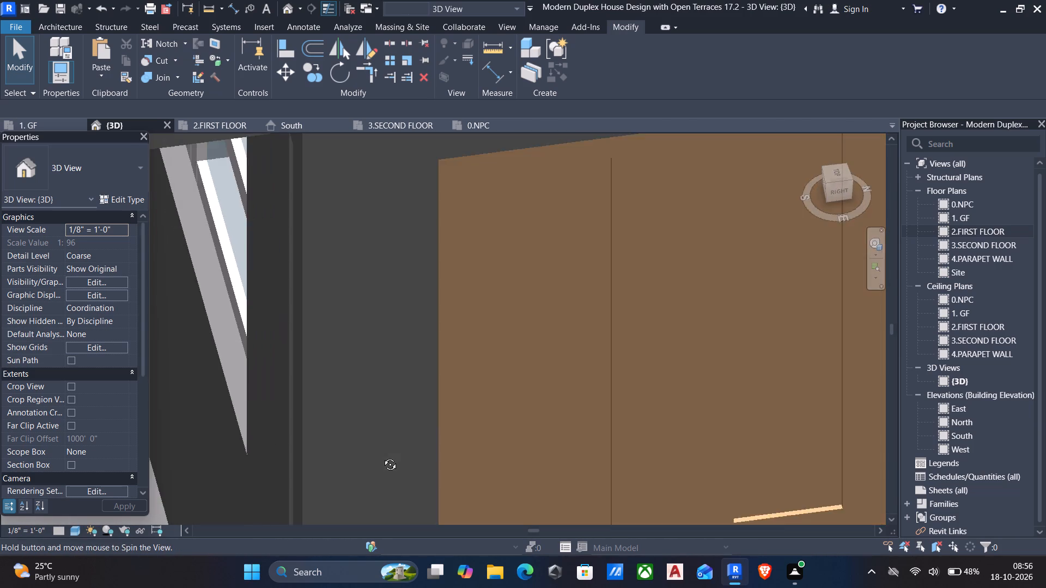
pyautogui.moveTo(382, 456); pyautogui.dragTo(383, 455, button='middle')
pyautogui.moveTo(516, 386); pyautogui.dragTo(771, 191, button='middle')
pyautogui.scroll(-6, 771, 194)
pyautogui.keyDown('shift'); pyautogui.scroll(1, 761, 260); pyautogui.keyUp('shift')
pyautogui.keyDown('shift'); pyautogui.moveTo(758, 264); pyautogui.dragTo(585, 261, button='middle'); pyautogui.keyUp('shift')
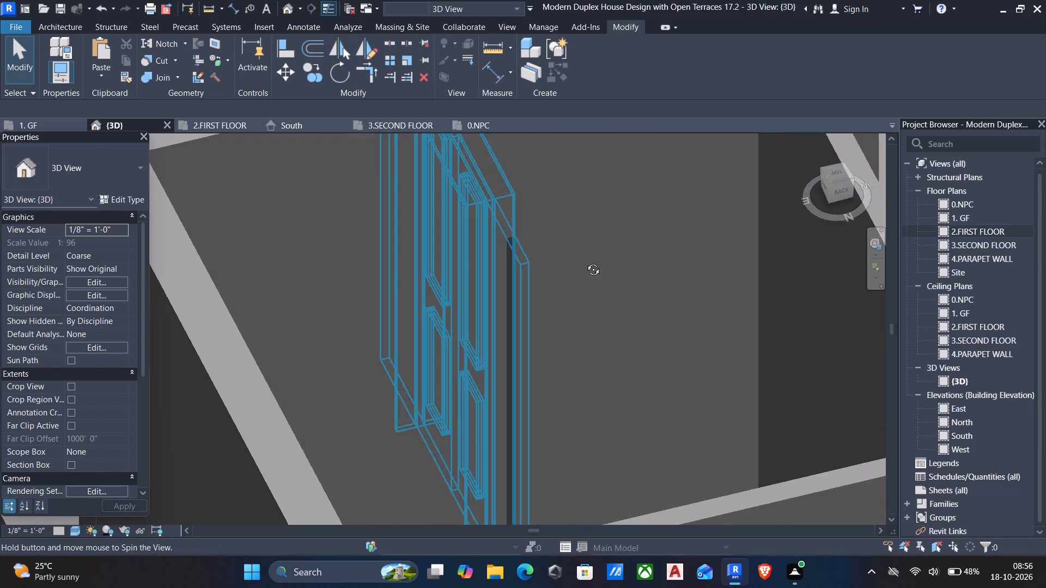
pyautogui.keyDown('shift'); pyautogui.moveTo(585, 261); pyautogui.dragTo(621, 332, button='middle'); pyautogui.keyUp('shift')
pyautogui.scroll(-6, 621, 334)
pyautogui.moveTo(607, 237); pyautogui.dragTo(607, 328, button='middle')
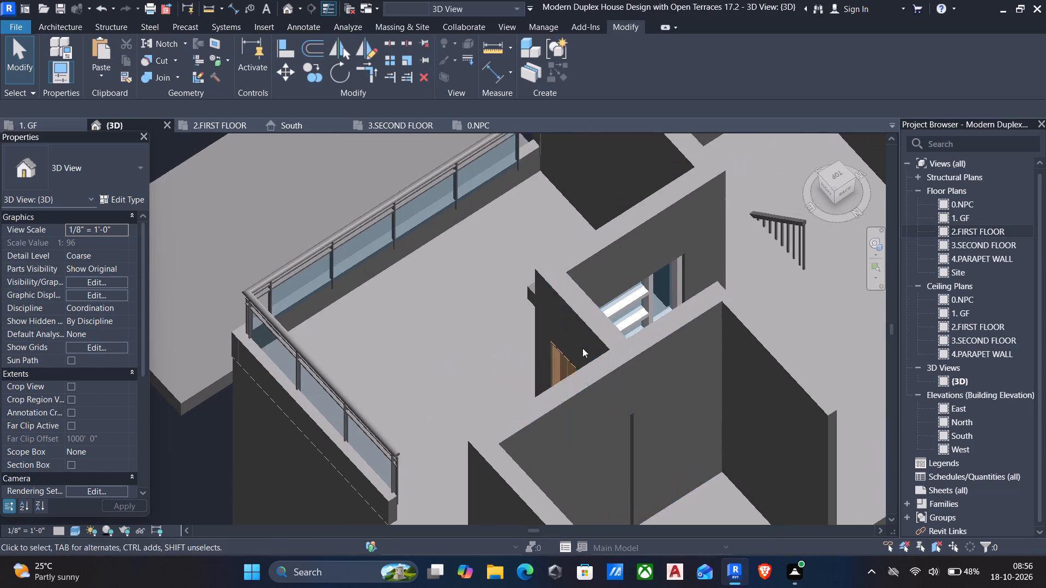
pyautogui.keyDown('shift'); pyautogui.scroll(1, 567, 363); pyautogui.keyUp('shift')
pyautogui.keyDown('shift'); pyautogui.moveTo(565, 364); pyautogui.dragTo(792, 266, button='middle'); pyautogui.keyUp('shift')
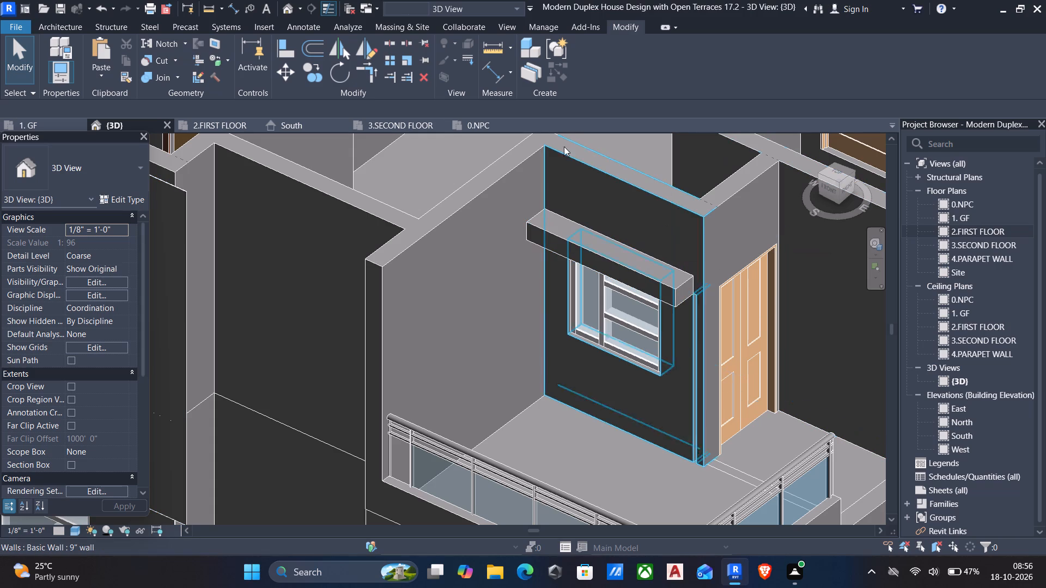
# Edit the shade over the terrace window in place and set its extrusion end to 2'.
pyautogui.click(620, 255)
pyautogui.click(615, 260)
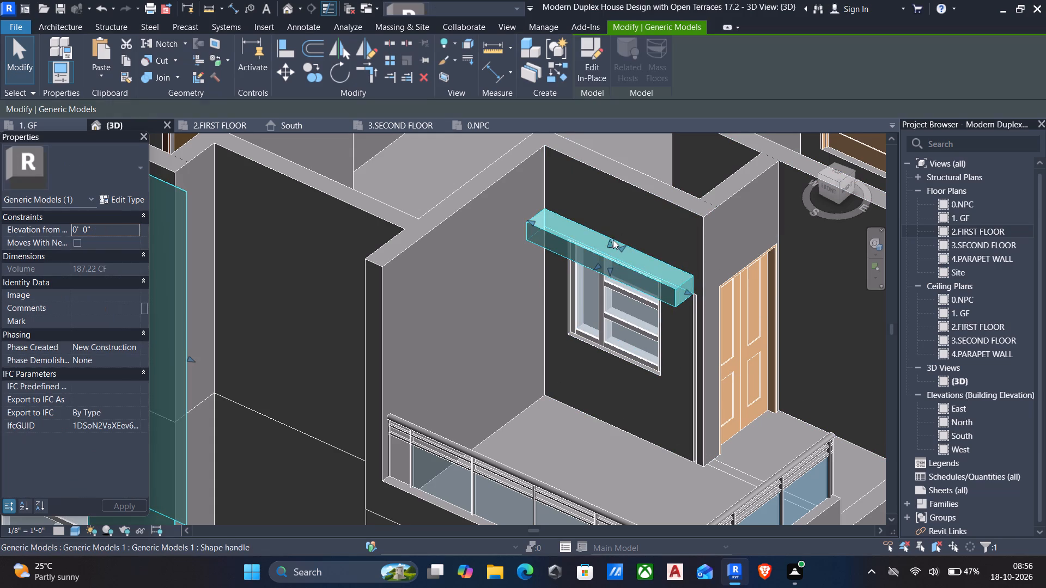
pyautogui.click(589, 60)
pyautogui.click(612, 260)
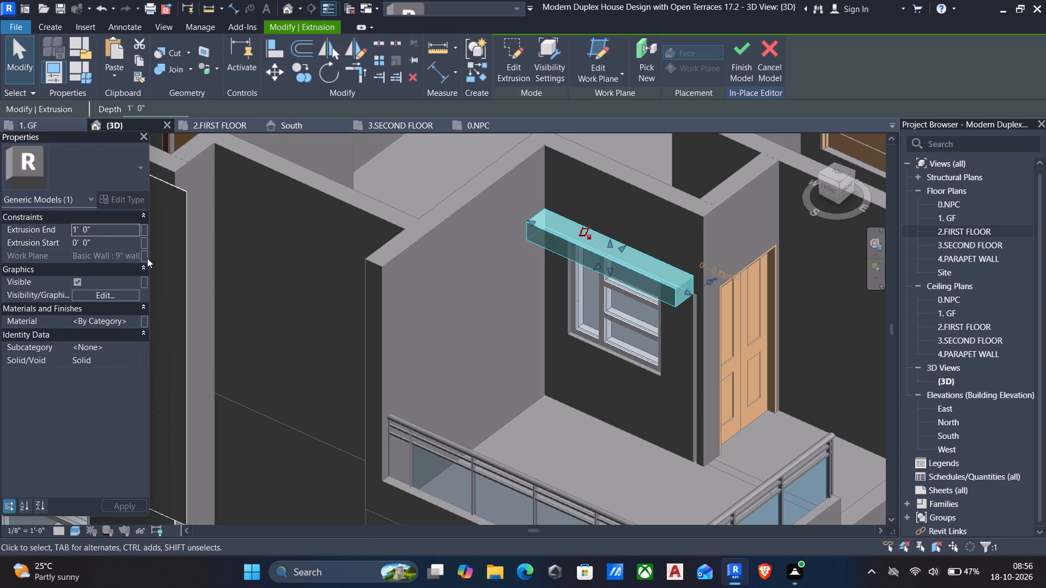
pyautogui.click(119, 227)
pyautogui.write("2'")
pyautogui.press('Escape')
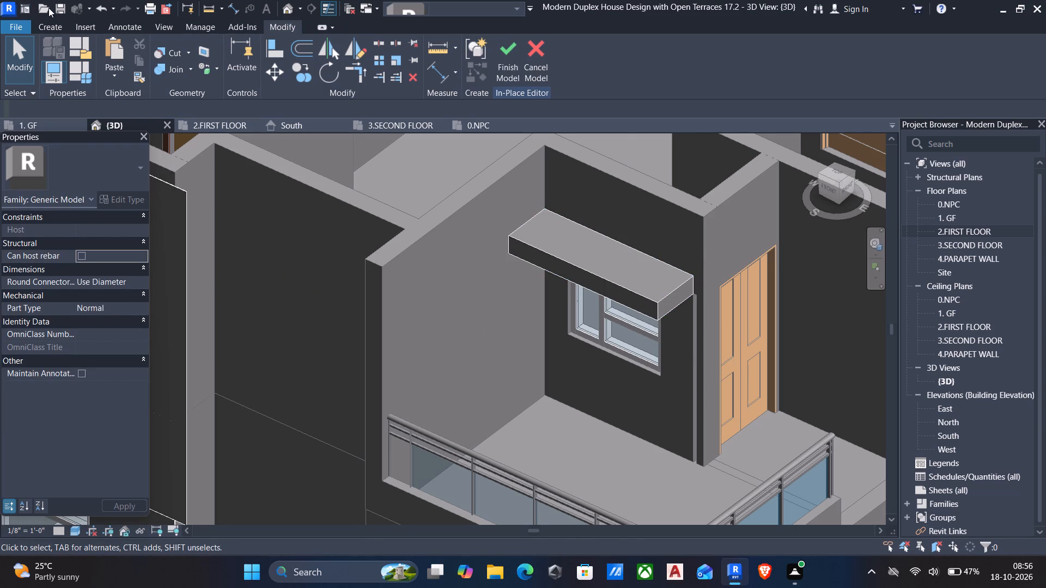
# Use the shade's end face beside the pocket door as work plane and extrude a rectangle matching that face 1' 0" deep.
pyautogui.click(44, 23)
pyautogui.click(107, 50)
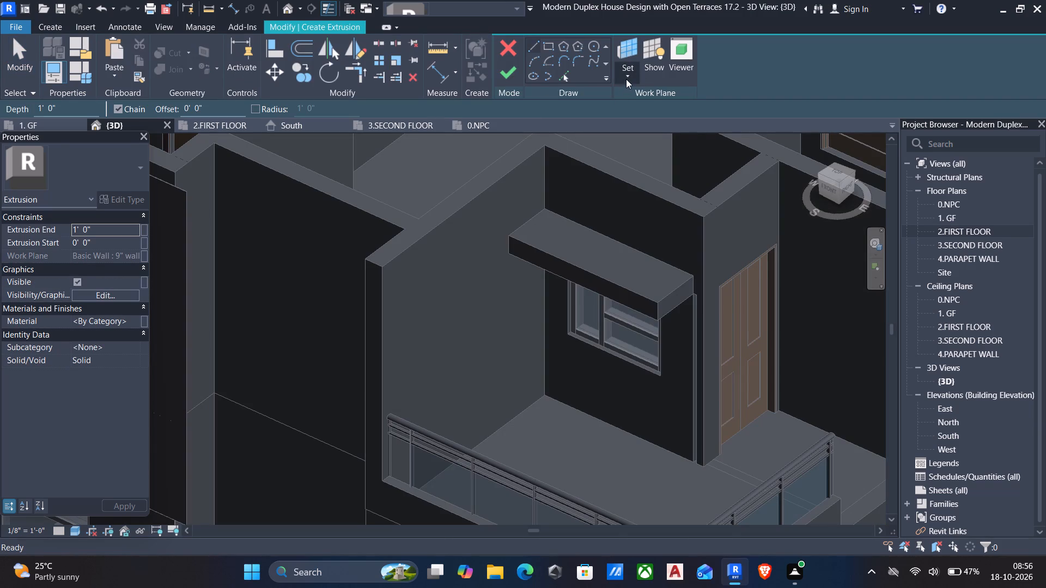
pyautogui.click(626, 79)
pyautogui.click(658, 123)
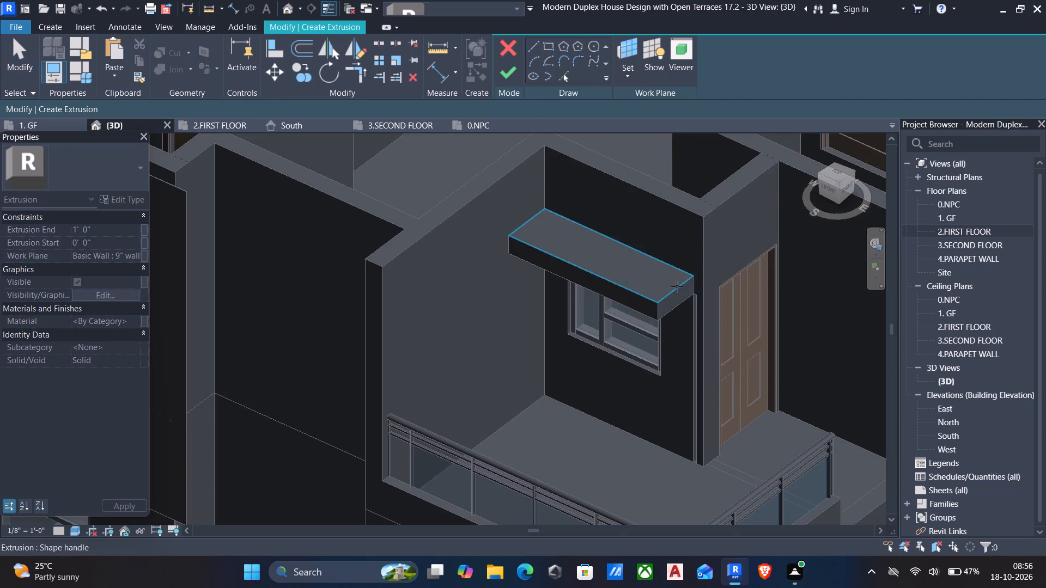
pyautogui.click(677, 298)
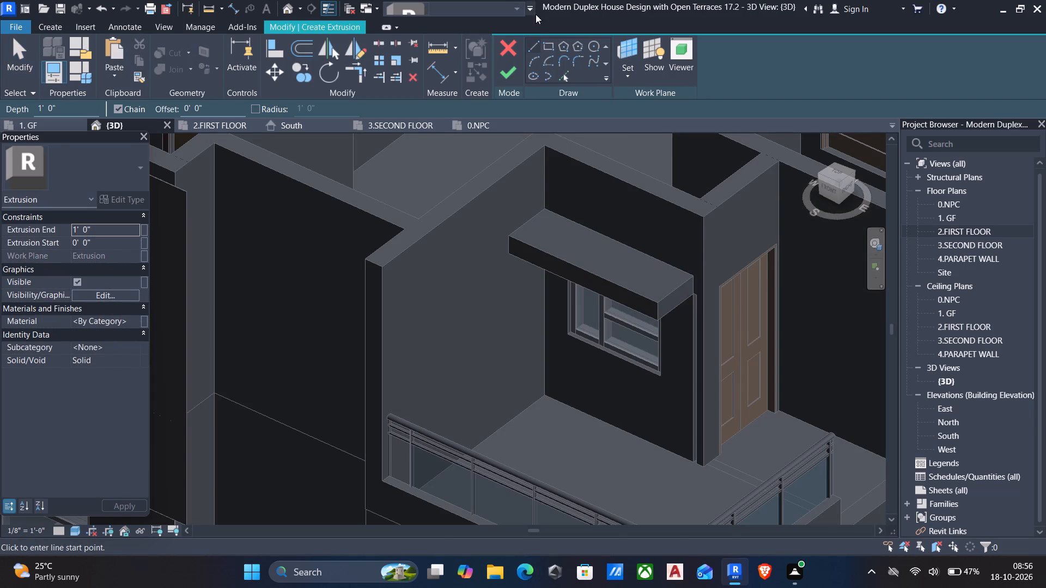
pyautogui.click(550, 45)
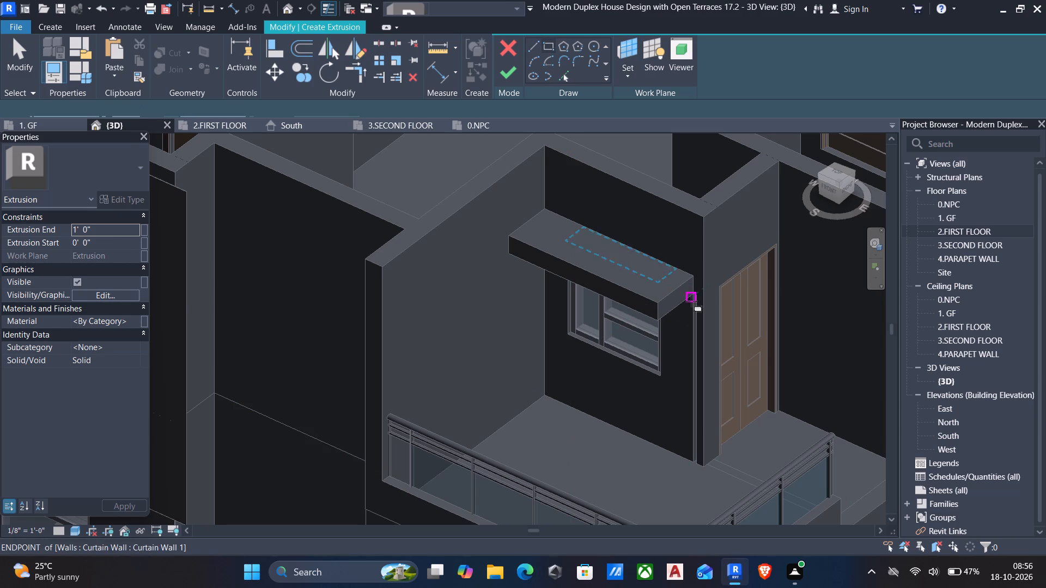
pyautogui.click(656, 304)
pyautogui.scroll(9, 696, 301)
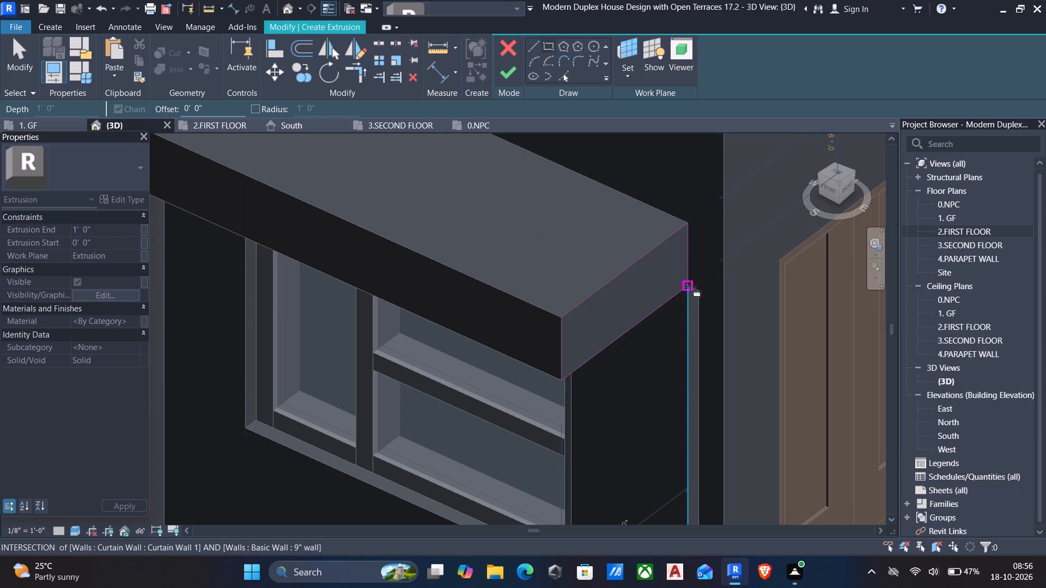
pyautogui.click(690, 286)
pyautogui.press('Escape')
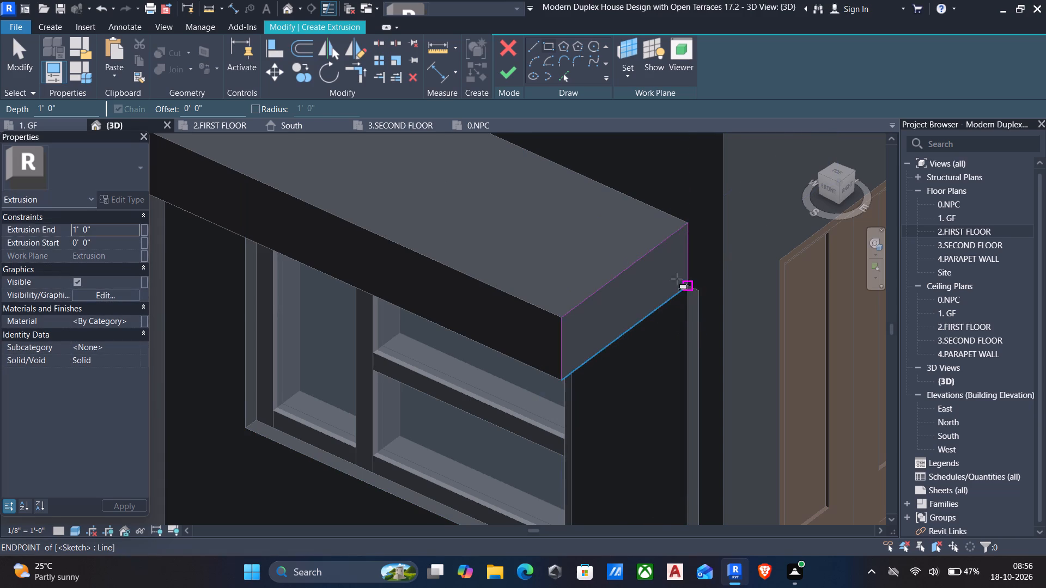
pyautogui.scroll(-5, 620, 264)
pyautogui.press('Escape')
pyautogui.click(508, 78)
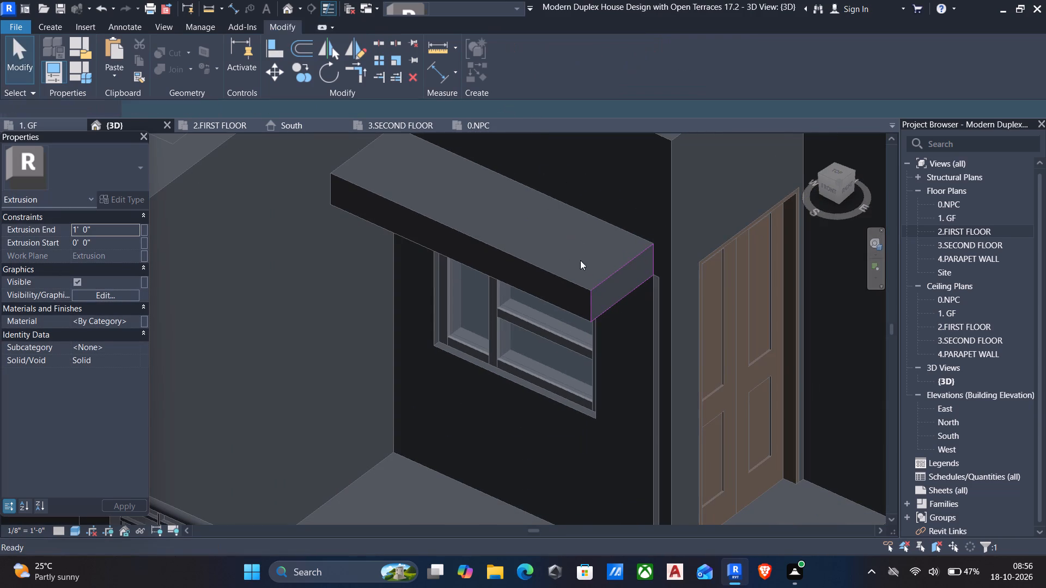
# Shift the new block's outer and inner end faces outward, clear of the shade and past the wall corner, and finish the in-place model.
pyautogui.moveTo(599, 334); pyautogui.dragTo(647, 359, button='middle')
pyautogui.scroll(-4, 647, 359)
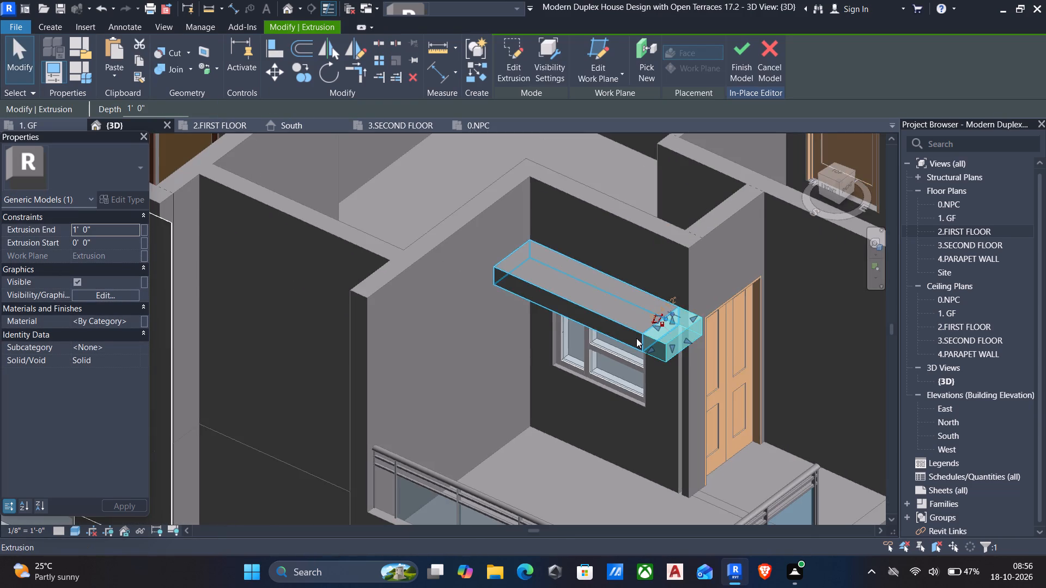
pyautogui.keyDown('shift'); pyautogui.moveTo(634, 342); pyautogui.dragTo(696, 328, button='middle'); pyautogui.keyUp('shift')
pyautogui.press('Escape')
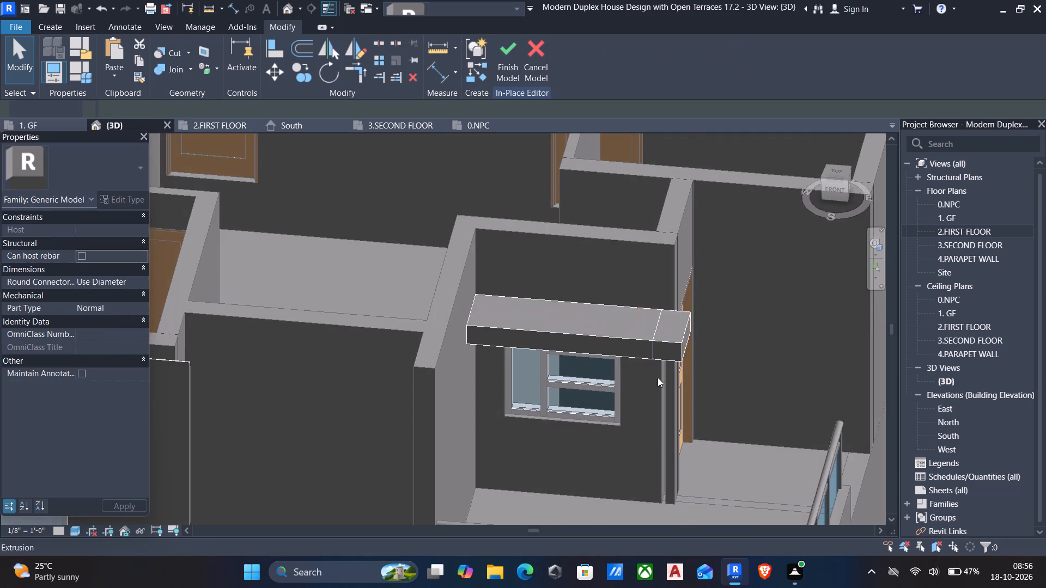
pyautogui.scroll(3, 654, 397)
pyautogui.moveTo(654, 402); pyautogui.dragTo(671, 399, button='middle')
pyautogui.click(690, 309)
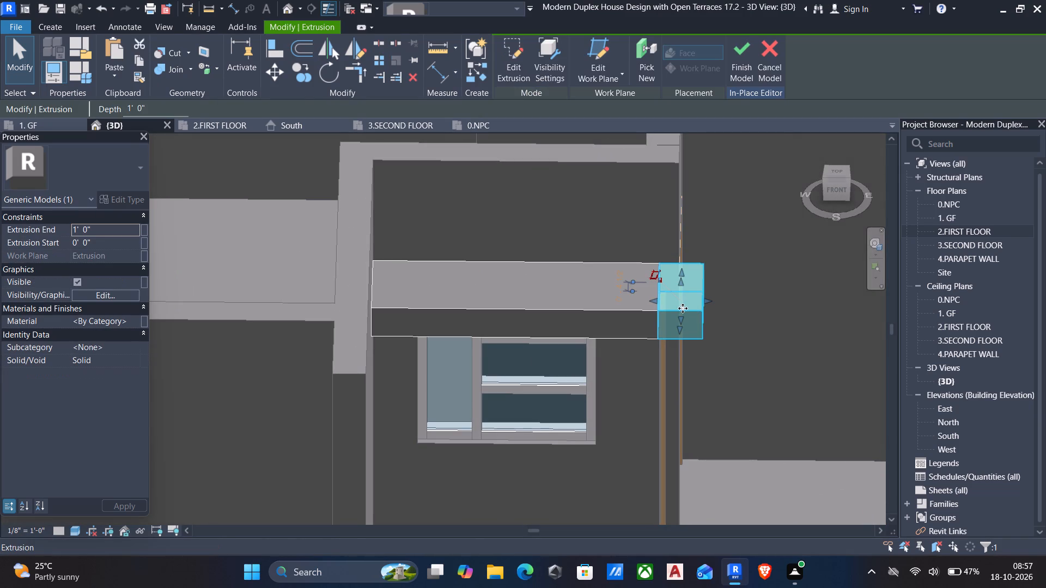
pyautogui.moveTo(703, 304); pyautogui.dragTo(747, 306)
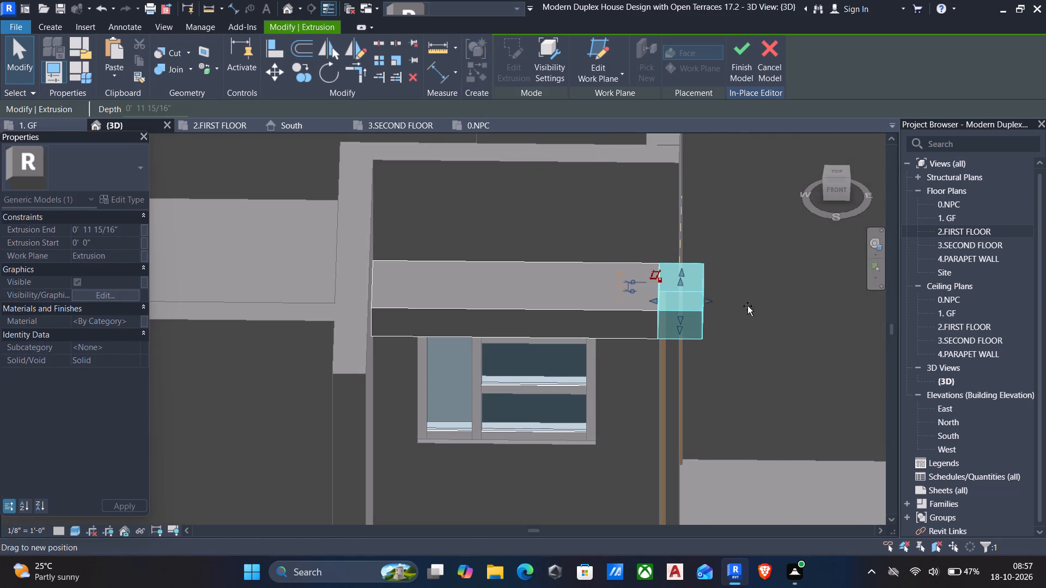
pyautogui.moveTo(747, 306); pyautogui.dragTo(770, 306)
pyautogui.moveTo(652, 301); pyautogui.dragTo(749, 316)
pyautogui.press('Escape')
pyautogui.write('ak')
pyautogui.click(513, 63)
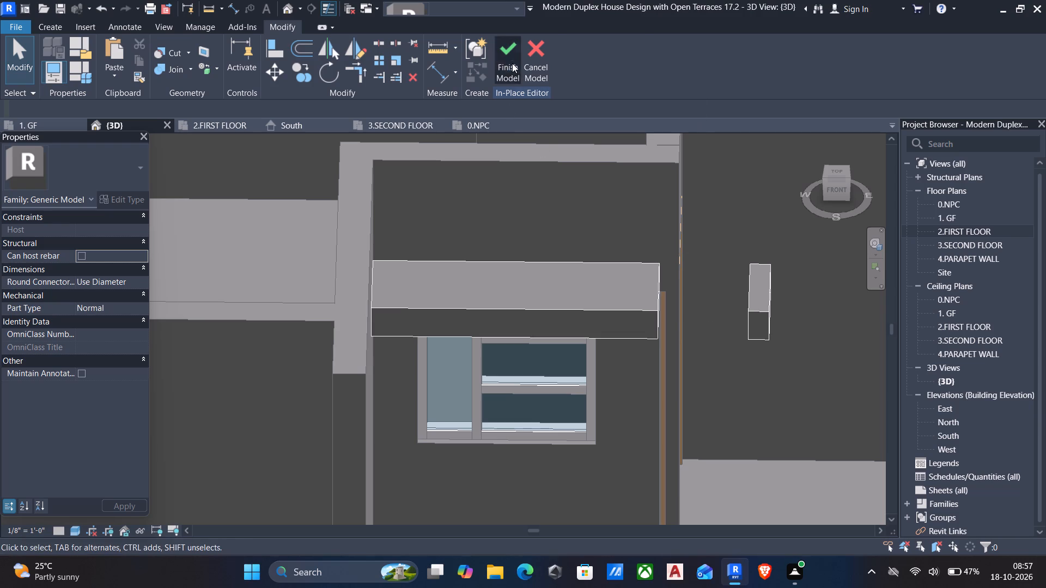
pyautogui.scroll(-2, 633, 326)
pyautogui.keyDown('shift'); pyautogui.moveTo(633, 326); pyautogui.dragTo(597, 345, button='middle'); pyautogui.keyUp('shift')
pyautogui.keyDown('shift'); pyautogui.scroll(1, 628, 330); pyautogui.keyUp('shift')
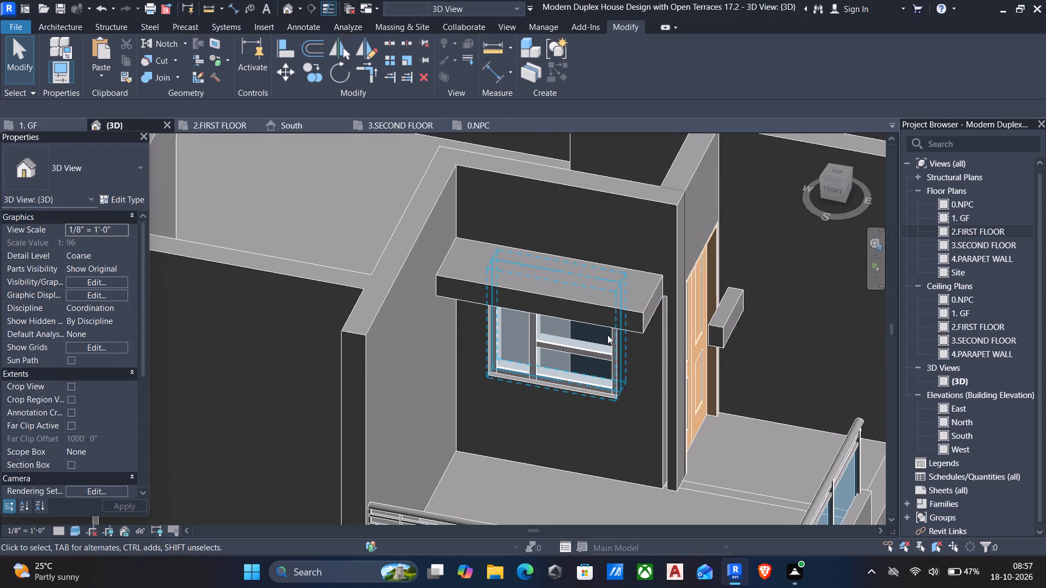
# Align the end face of the terrace window shade with the wall corner beside the pocket door.
pyautogui.press('a')
pyautogui.press('l')
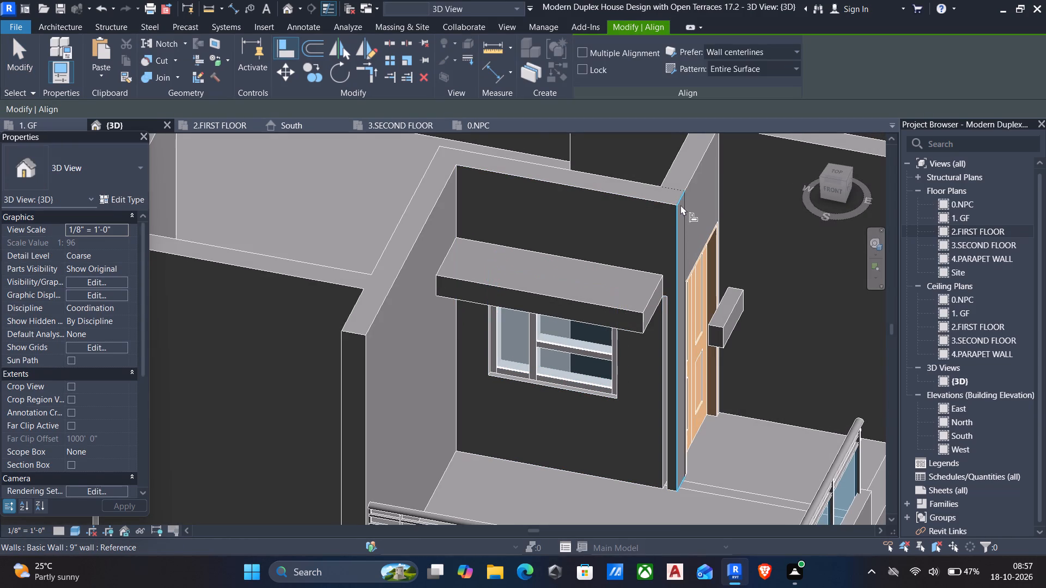
pyautogui.click(680, 205)
pyautogui.click(654, 303)
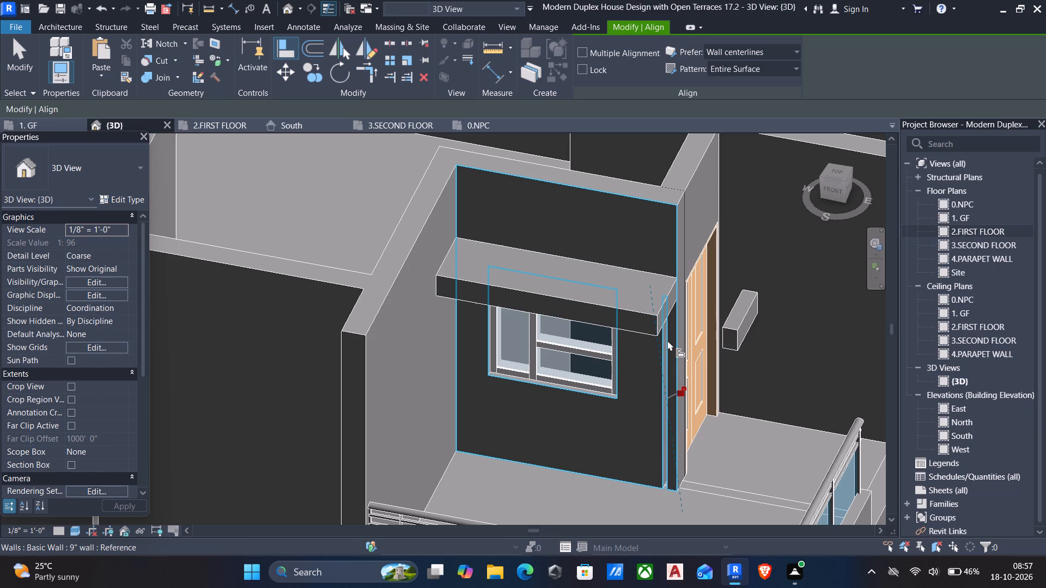
pyautogui.press('Escape')
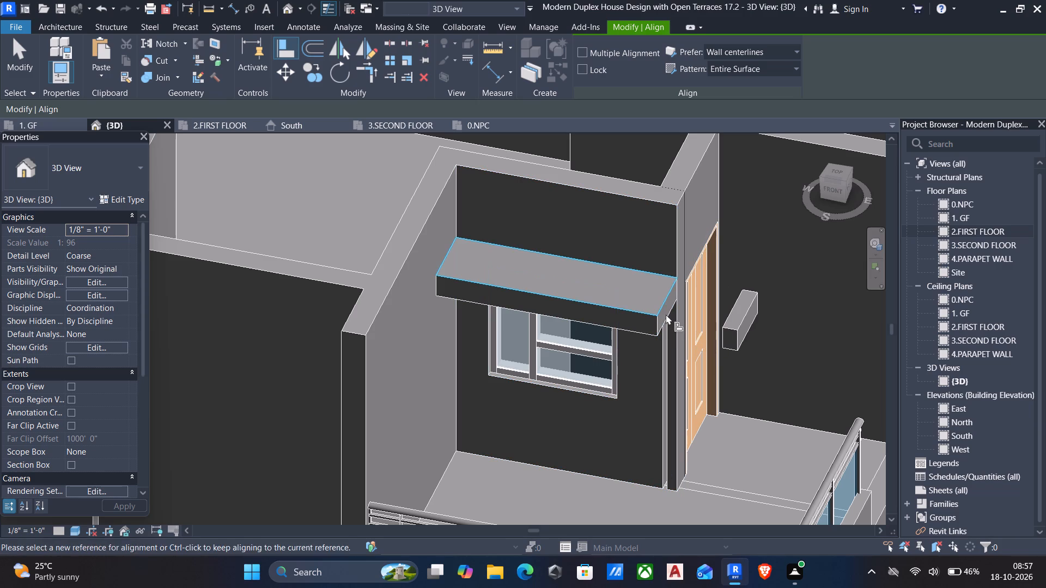
pyautogui.press('Escape')
# Edit the shade model in place and align the separate block's inner face with the window shade's end face.
pyautogui.click(730, 338)
pyautogui.click(732, 333)
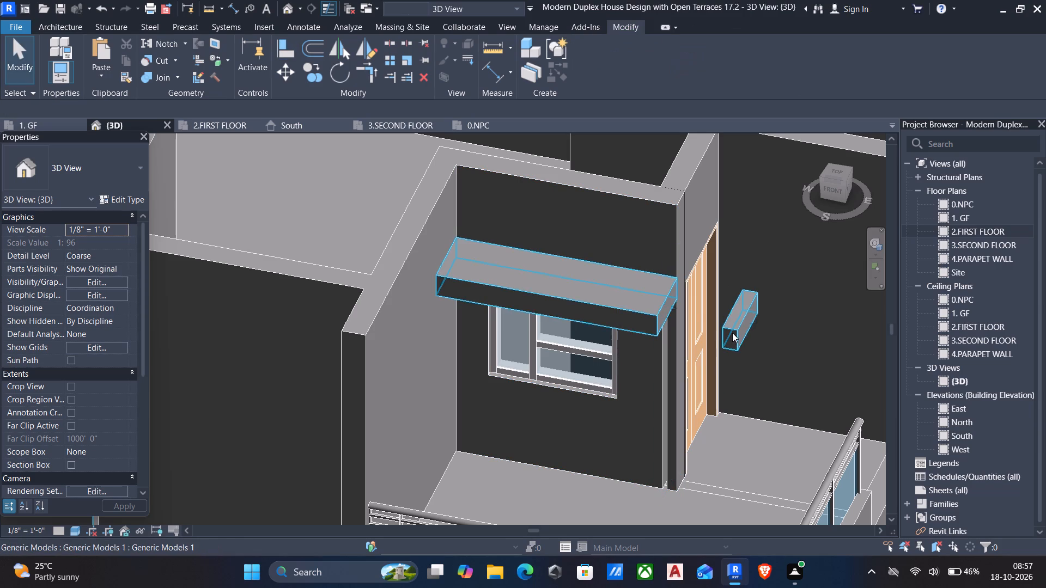
pyautogui.click(591, 61)
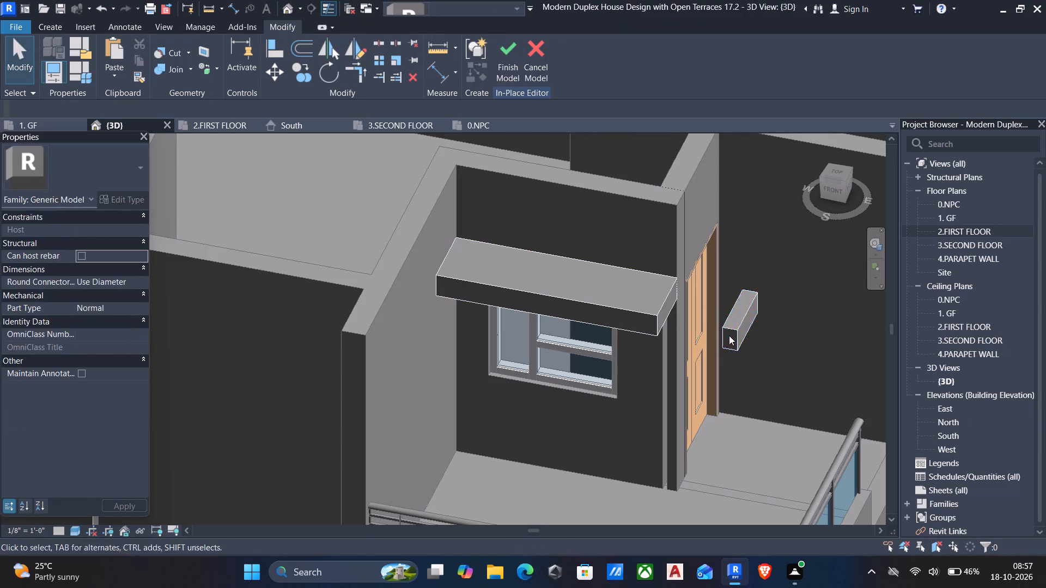
pyautogui.press('a')
pyautogui.press('l')
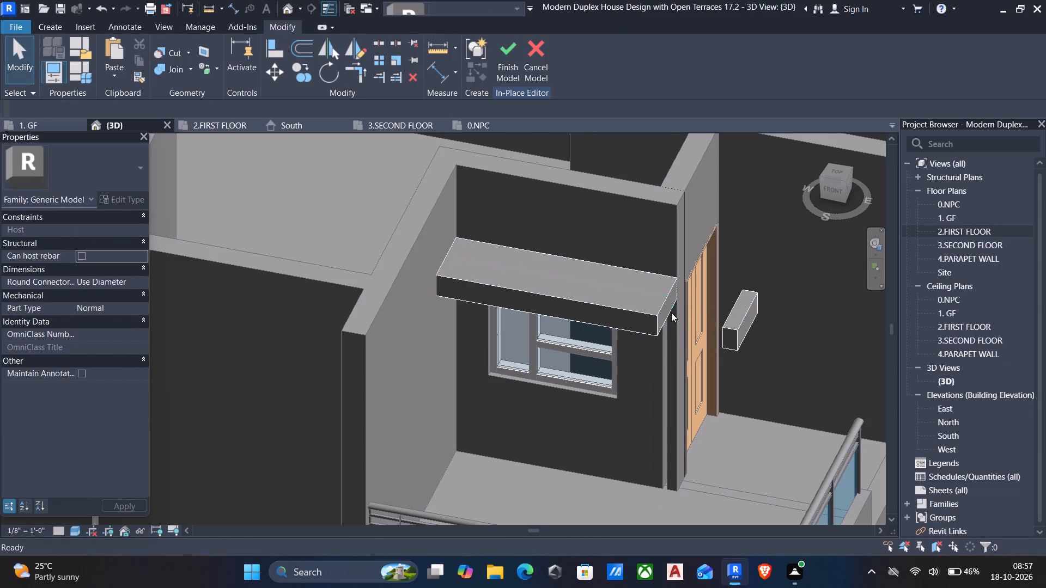
pyautogui.click(667, 303)
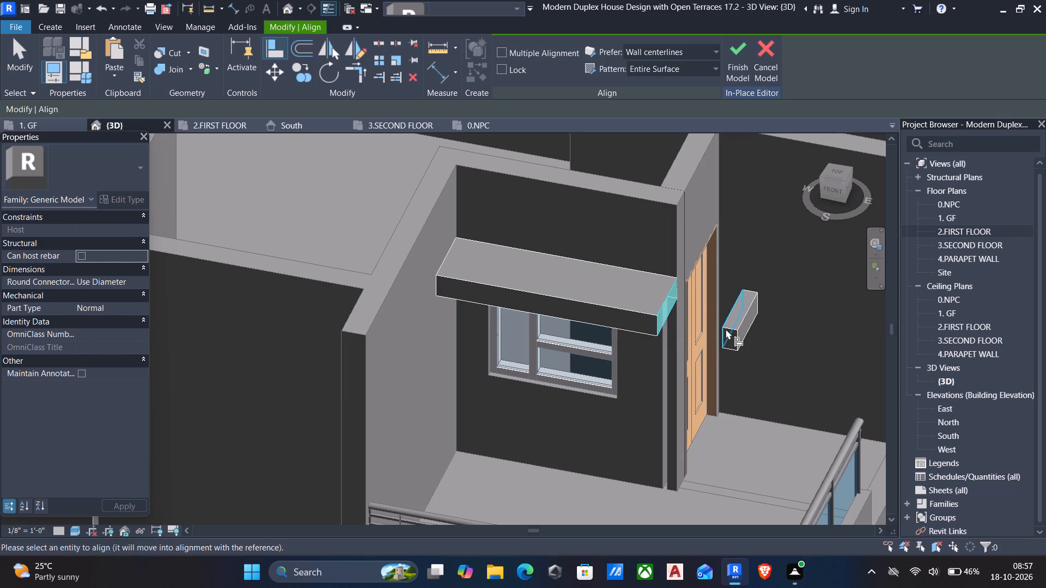
pyautogui.click(726, 329)
pyautogui.moveTo(704, 326); pyautogui.dragTo(689, 350, button='middle')
pyautogui.scroll(-1, 688, 351)
pyautogui.press('Escape')
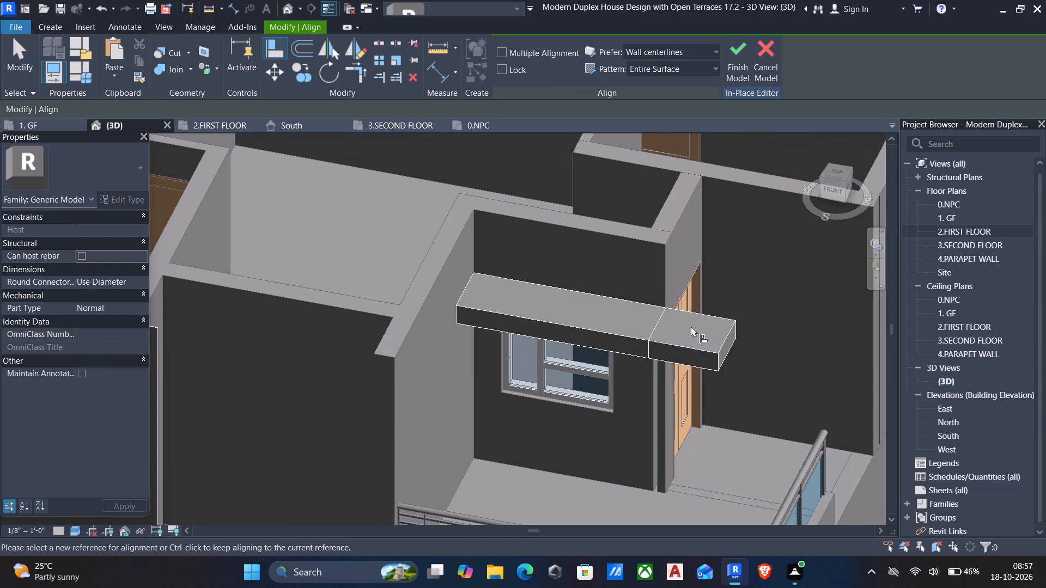
pyautogui.press('Escape')
# Set the extrusion end of the block next to the window shade to 2'.
pyautogui.click(709, 356)
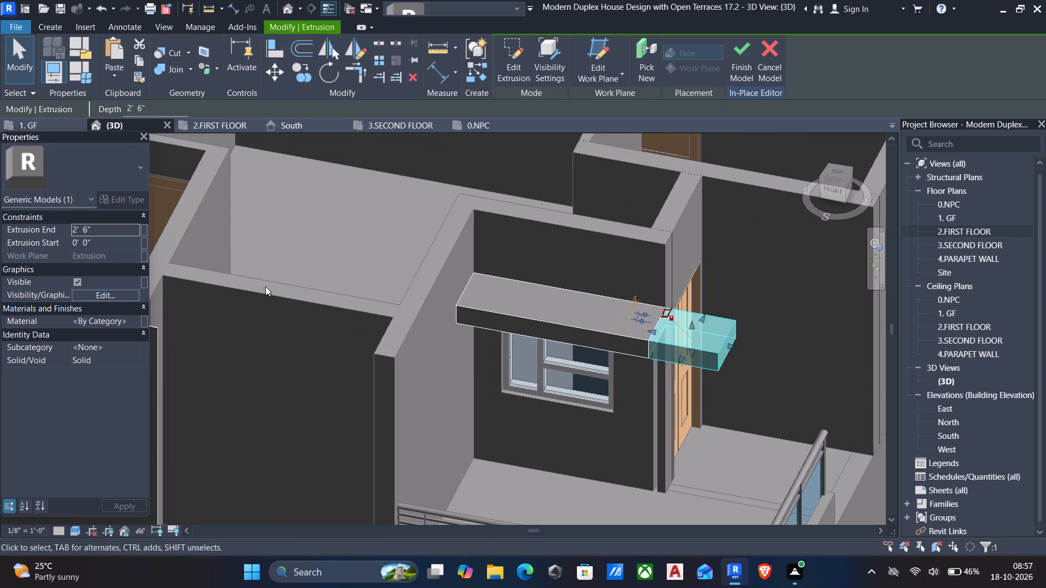
pyautogui.click(112, 230)
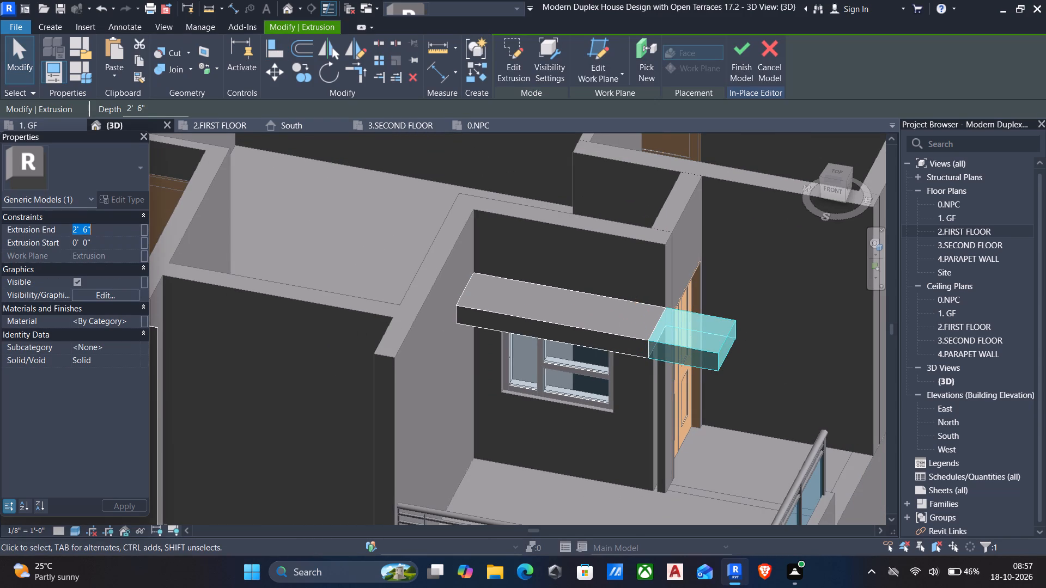
pyautogui.write("2'")
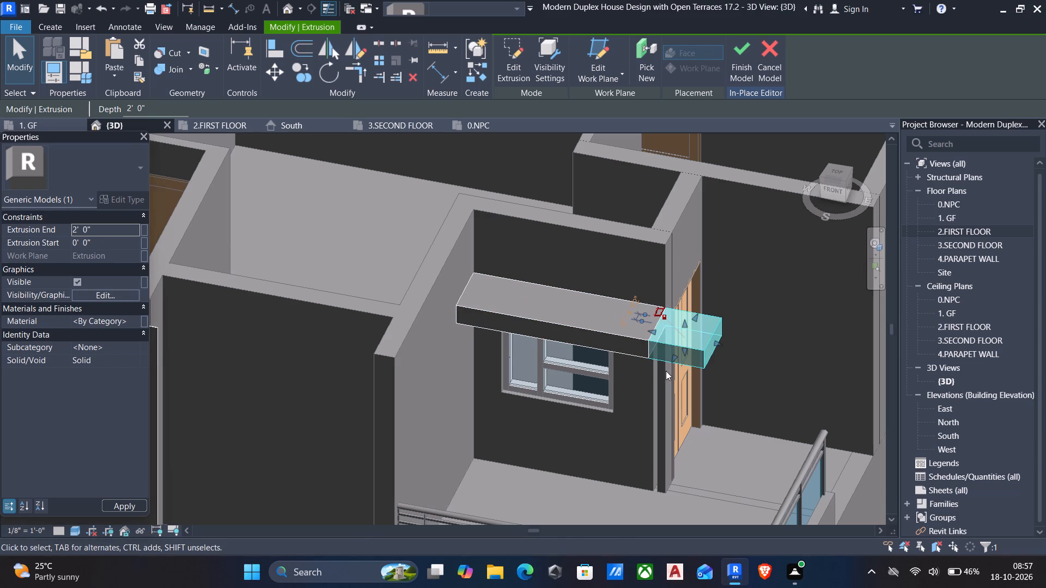
pyautogui.press('Escape')
# Align the block's back face with the wall face beyond the pocket door, extending the block over the door.
pyautogui.moveTo(692, 382); pyautogui.dragTo(484, 279, button='middle')
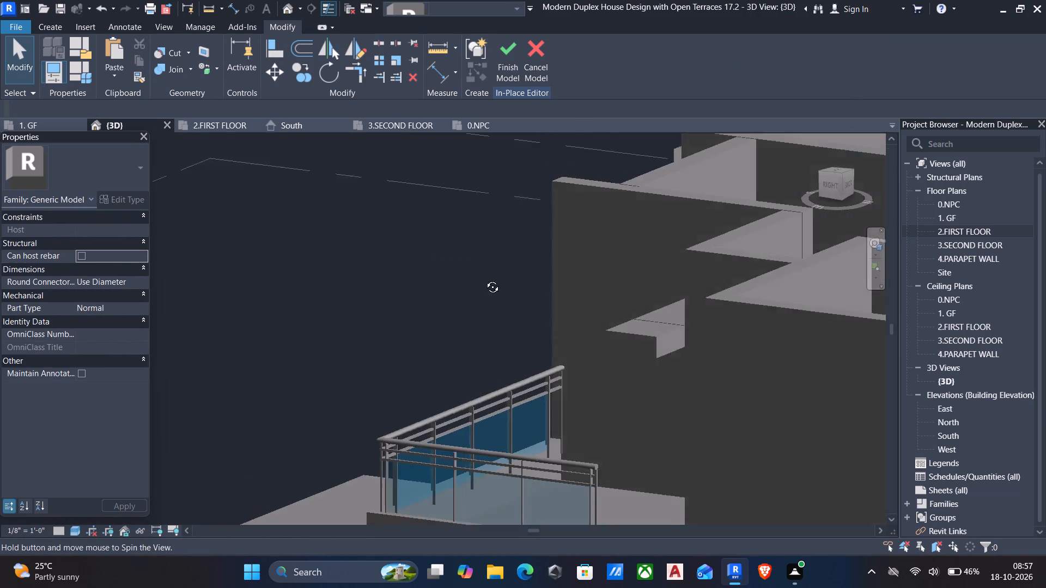
pyautogui.moveTo(484, 279); pyautogui.dragTo(520, 294, button='middle')
pyautogui.write('al')
pyautogui.scroll(-2, 584, 308)
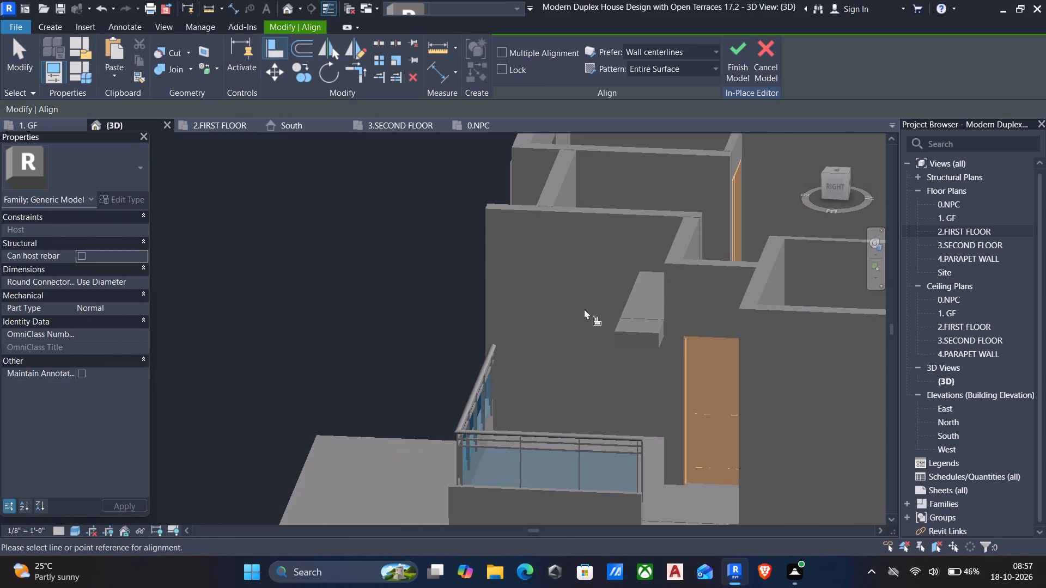
pyautogui.keyDown('shift'); pyautogui.moveTo(586, 310); pyautogui.dragTo(654, 323, button='middle'); pyautogui.keyUp('shift')
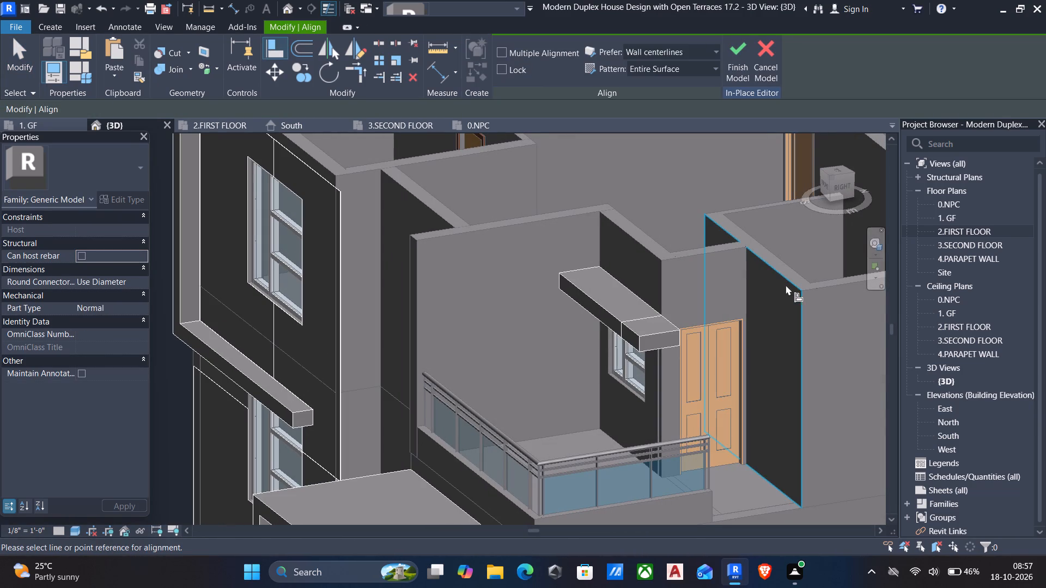
pyautogui.click(784, 280)
pyautogui.moveTo(751, 322); pyautogui.dragTo(659, 342, button='middle')
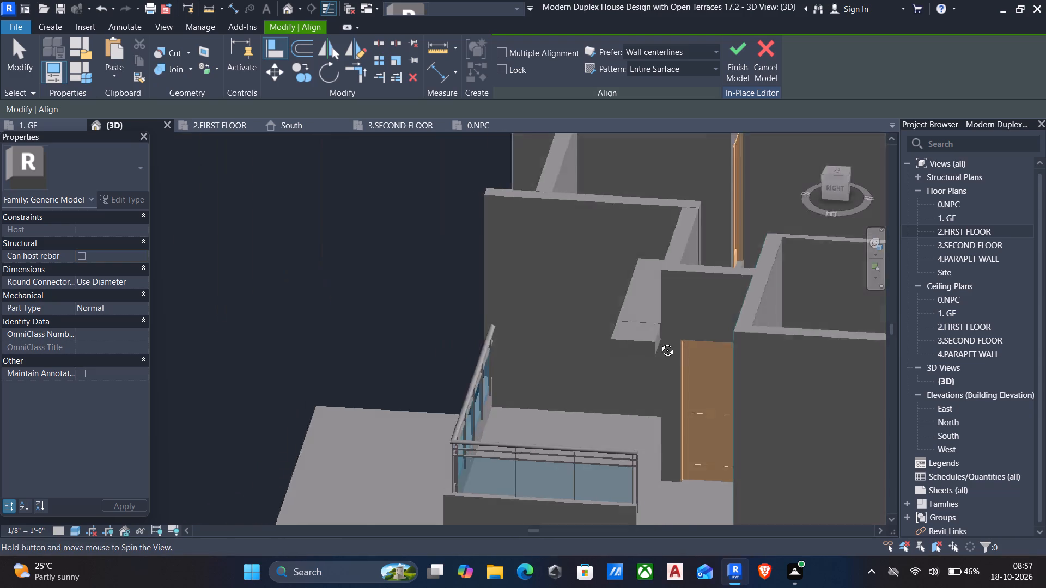
pyautogui.moveTo(659, 342); pyautogui.dragTo(644, 340, button='middle')
pyautogui.click(653, 340)
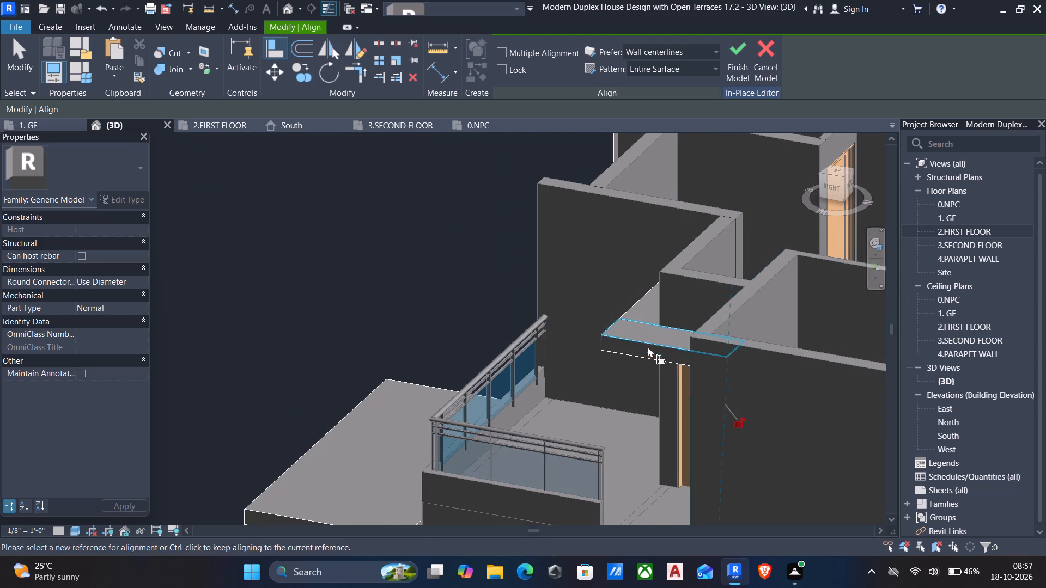
pyautogui.scroll(-6, 647, 355)
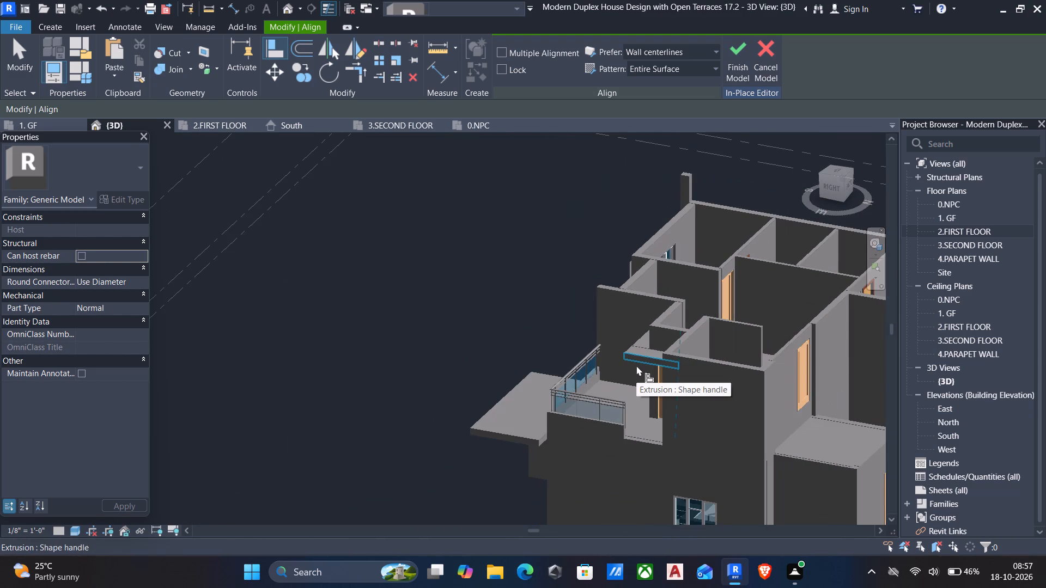
pyautogui.press('Escape')
# Use the block's outer side face as work plane and extrude a rectangle about 2' 9" by 9" from its rear corner, 1' 0" deep.
pyautogui.scroll(-2, 636, 387)
pyautogui.keyDown('shift'); pyautogui.moveTo(636, 391); pyautogui.dragTo(825, 371, button='middle'); pyautogui.keyUp('shift')
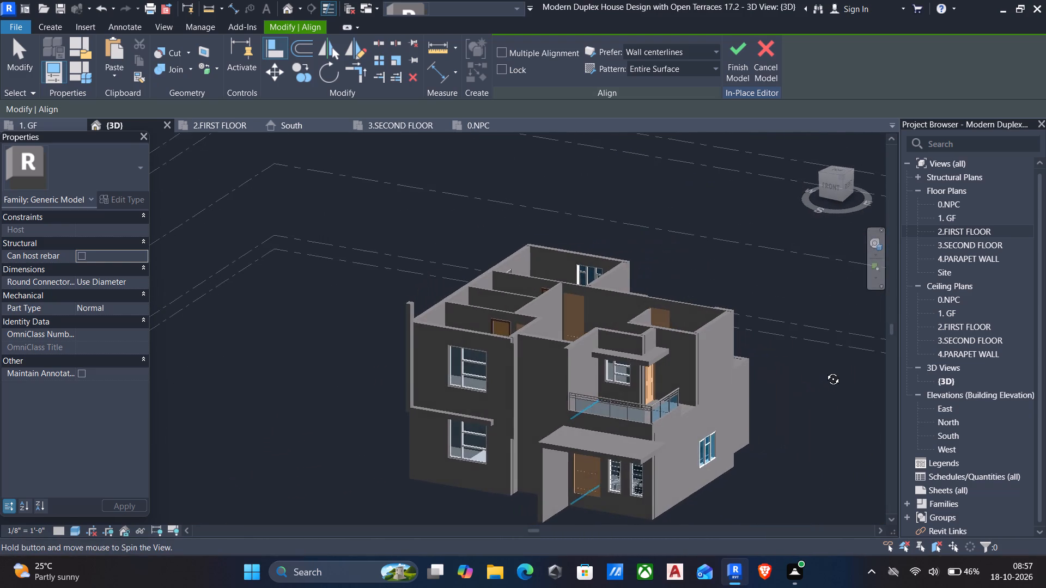
pyautogui.keyDown('shift'); pyautogui.moveTo(825, 371); pyautogui.dragTo(825, 370, button='middle'); pyautogui.keyUp('shift')
pyautogui.click(40, 26)
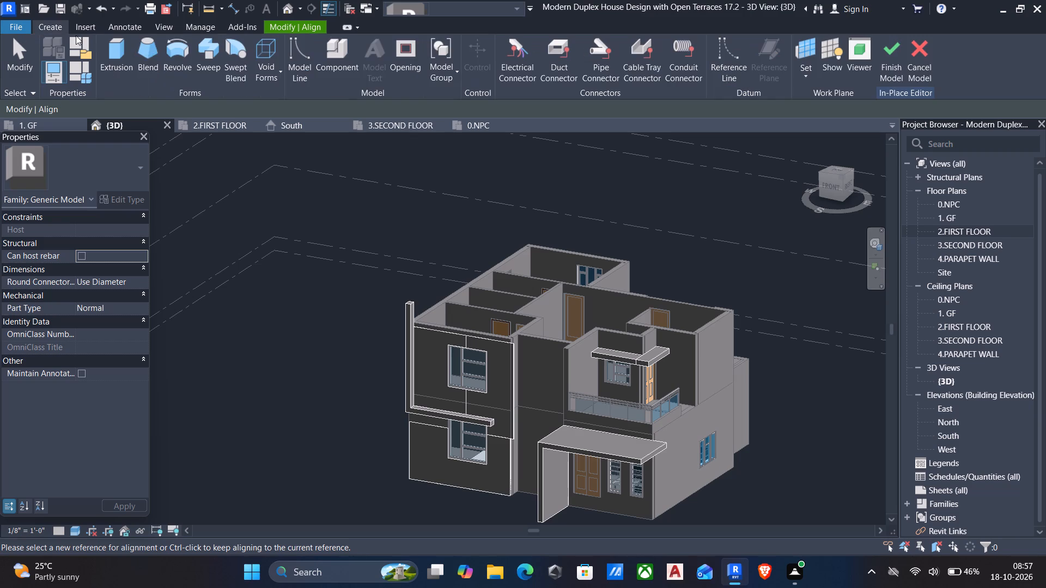
pyautogui.click(118, 52)
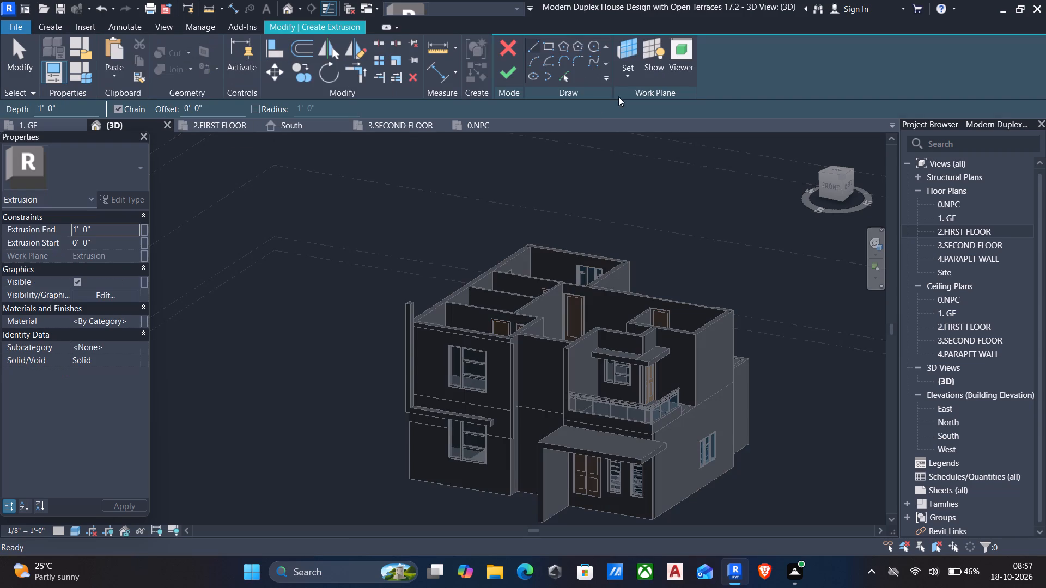
pyautogui.click(628, 75)
pyautogui.click(637, 123)
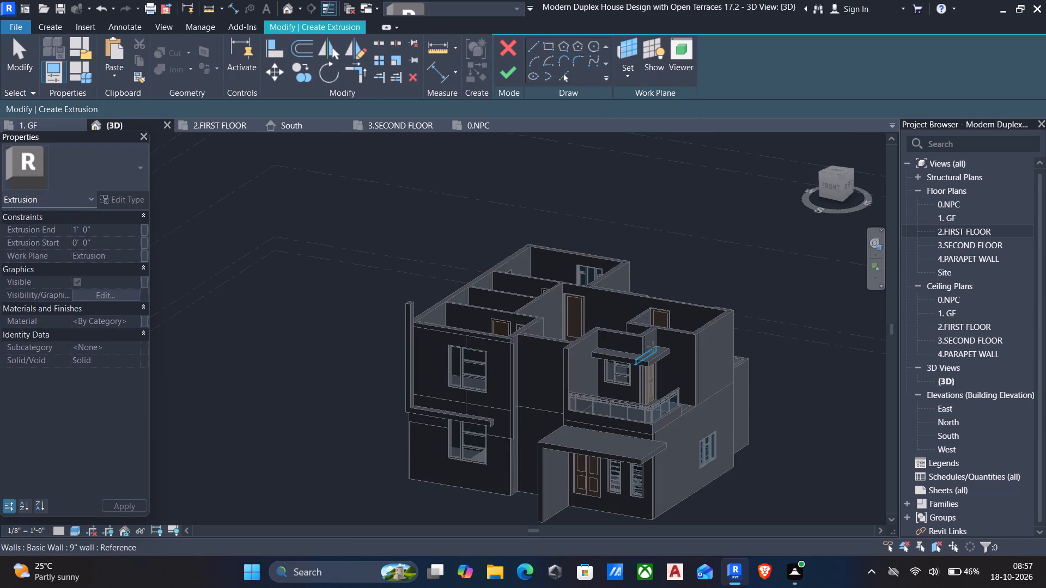
pyautogui.scroll(3, 661, 357)
pyautogui.click(662, 360)
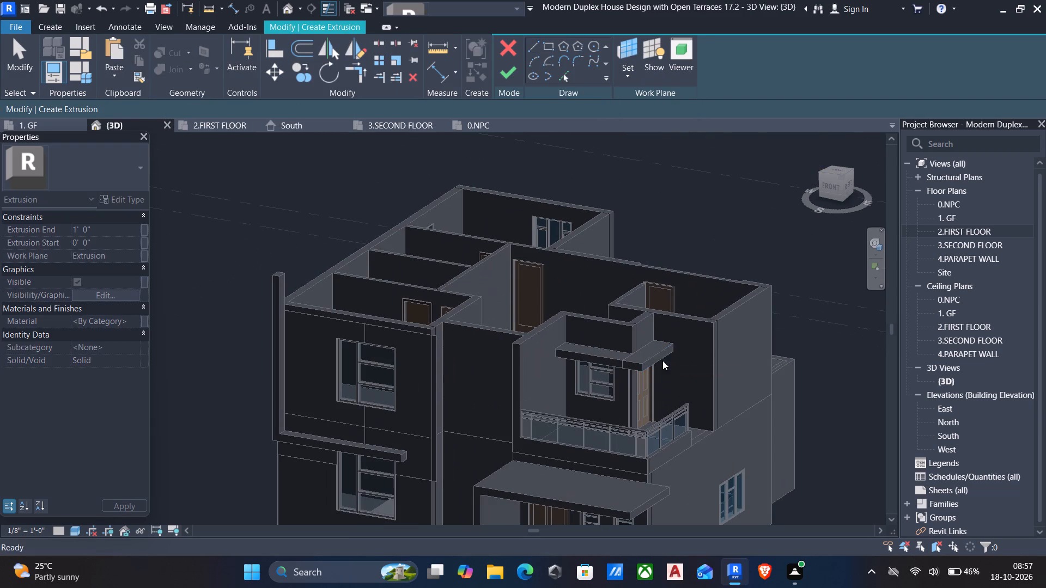
pyautogui.click(548, 46)
pyautogui.scroll(4, 692, 344)
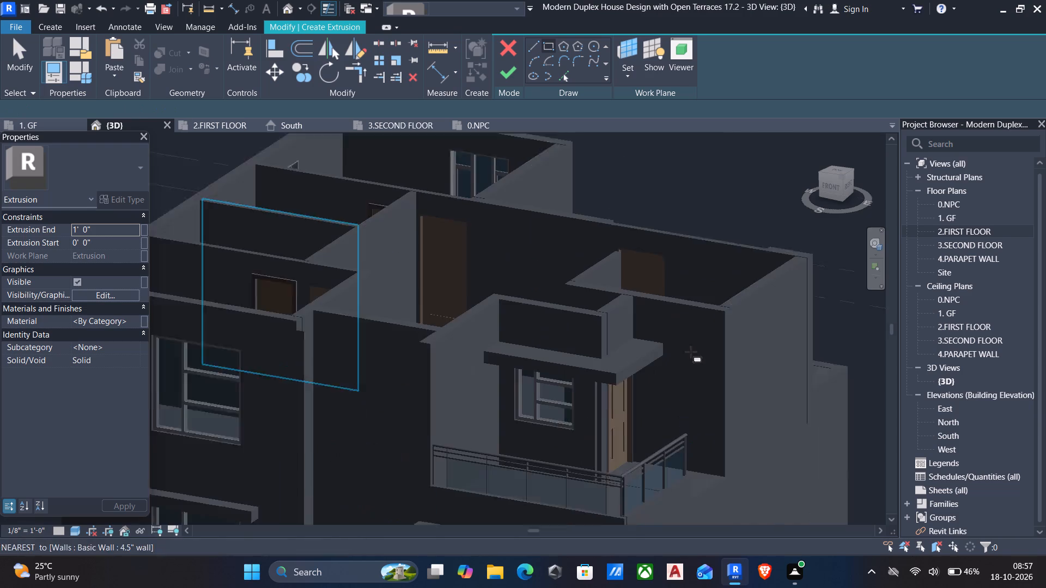
pyautogui.scroll(4, 680, 369)
pyautogui.click(645, 347)
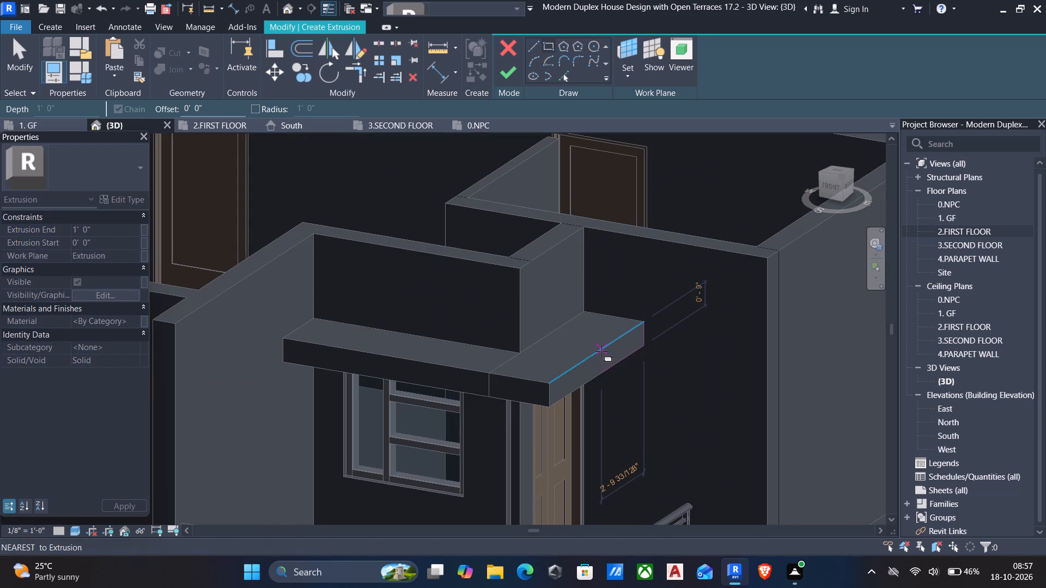
pyautogui.click(601, 351)
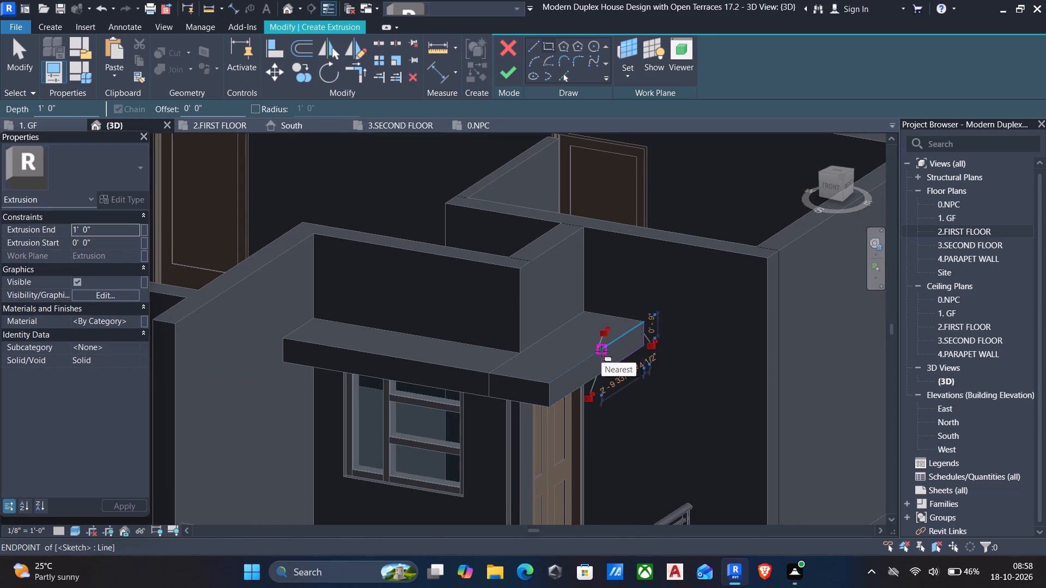
pyautogui.press('Escape')
pyautogui.press('Escape')
pyautogui.click(506, 80)
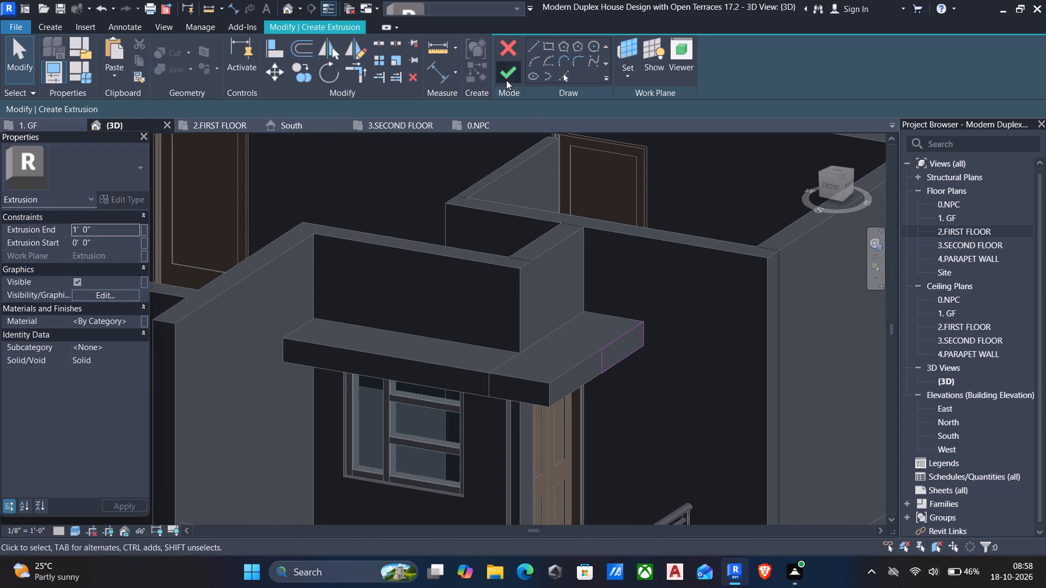
# Set the extrusion end of the new block projecting from the door shade to 2'.
pyautogui.click(104, 225)
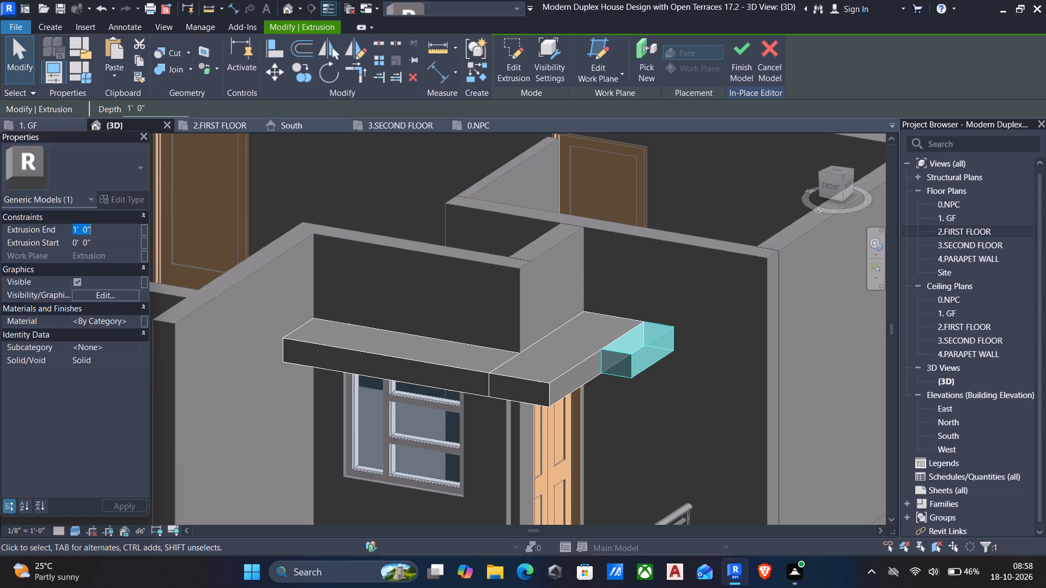
pyautogui.write("2'")
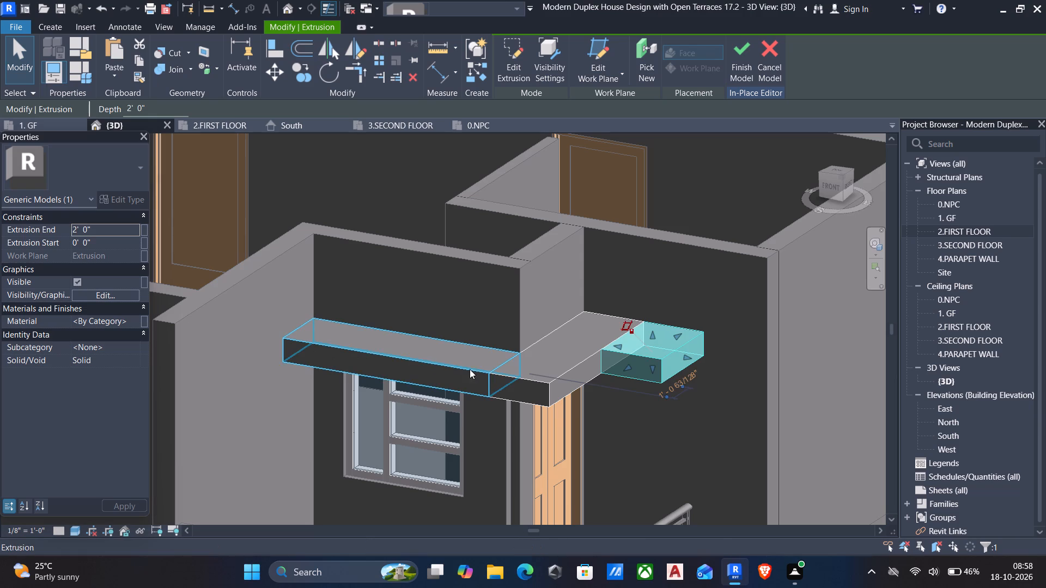
pyautogui.press('Escape')
# Edit the profile of the block projecting from the door shade, setting its front-to-back width to 2'.
pyautogui.moveTo(531, 406); pyautogui.dragTo(494, 372, button='middle')
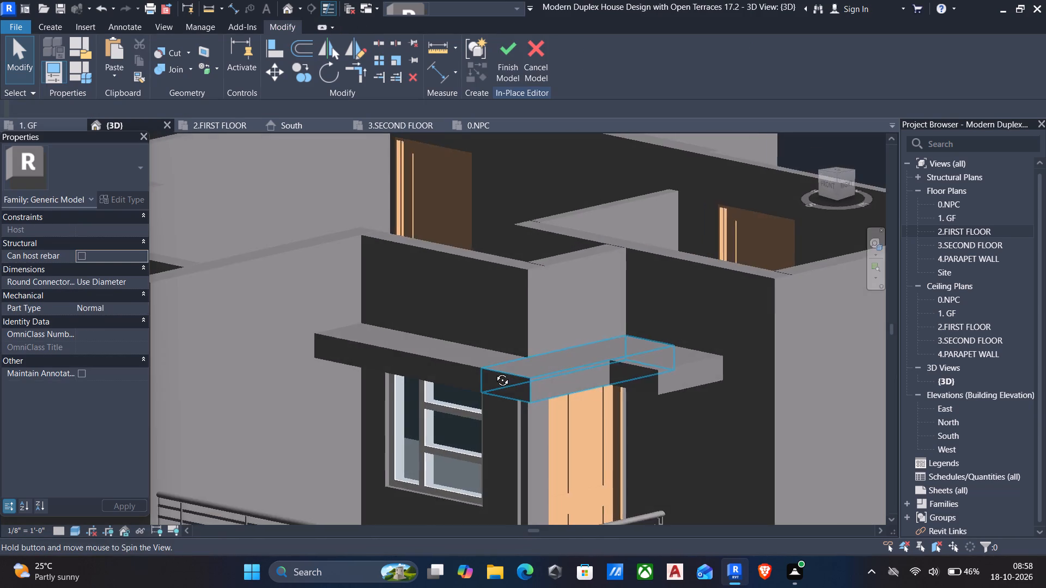
pyautogui.moveTo(494, 372); pyautogui.dragTo(391, 346, button='middle')
pyautogui.click(616, 383)
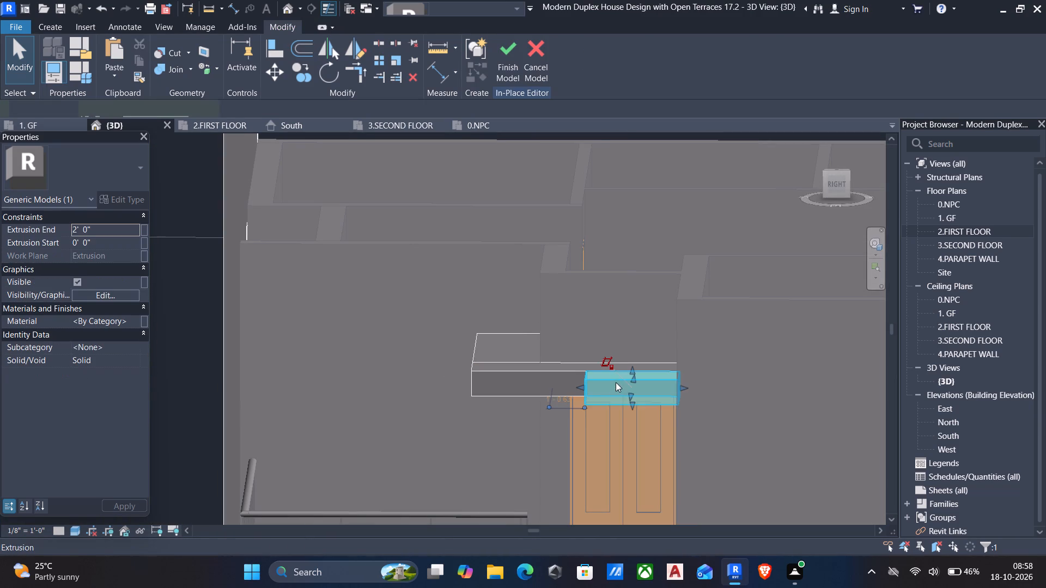
pyautogui.click(522, 66)
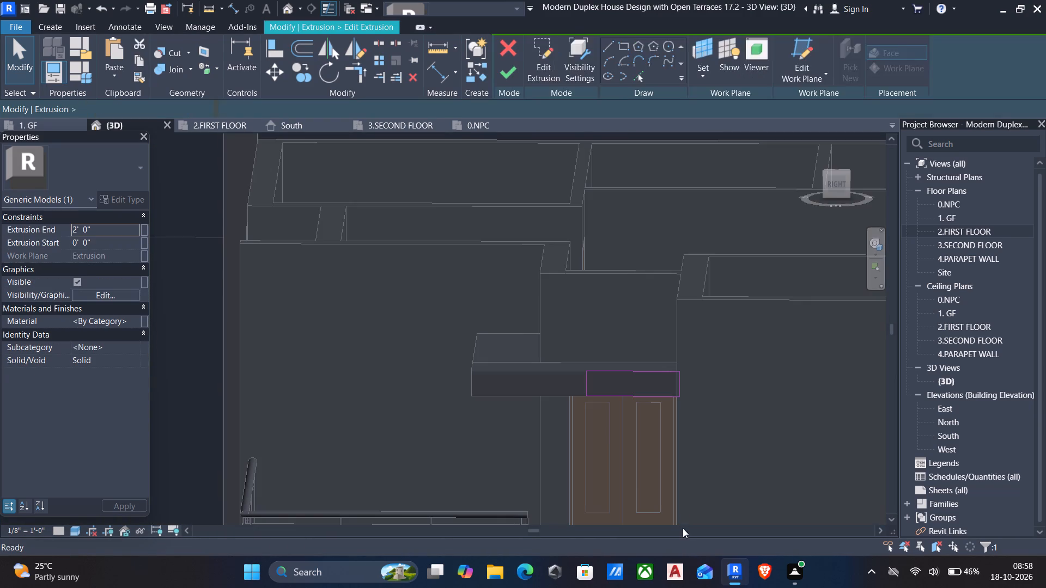
pyautogui.moveTo(571, 367); pyautogui.dragTo(606, 414)
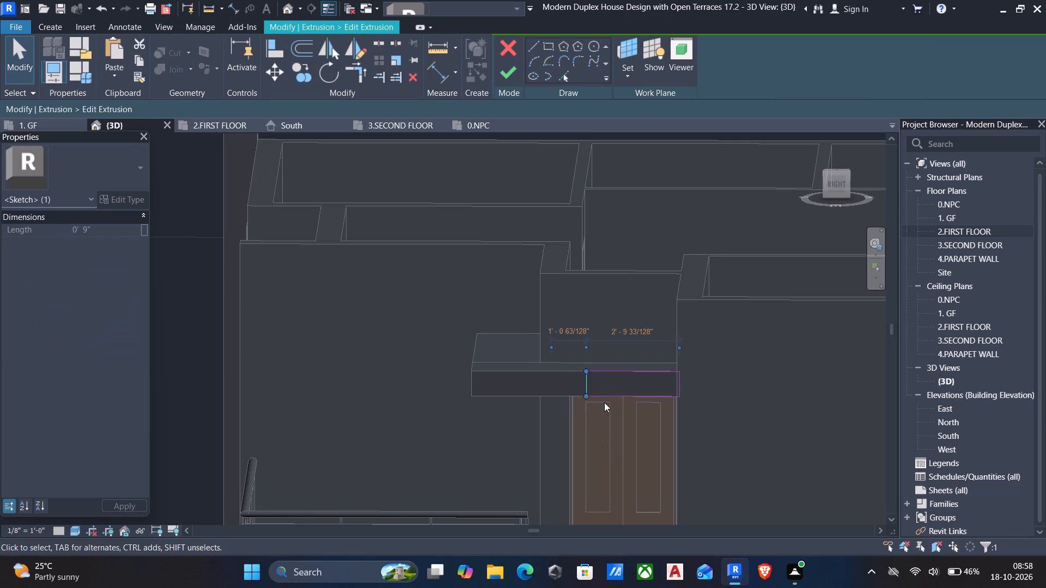
pyautogui.click(616, 394)
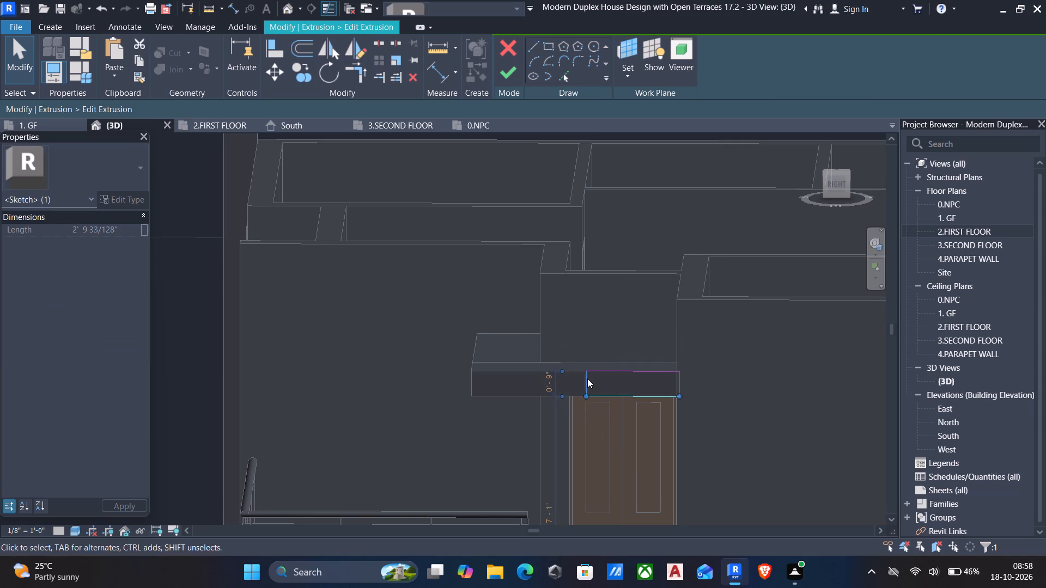
pyautogui.click(588, 378)
pyautogui.click(629, 337)
pyautogui.write("2'")
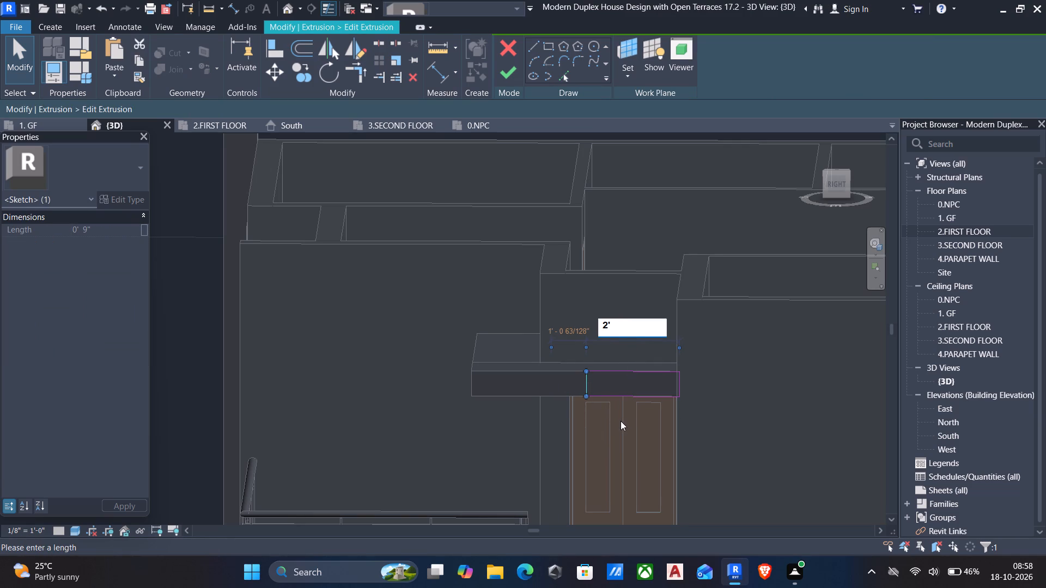
pyautogui.press('Return')
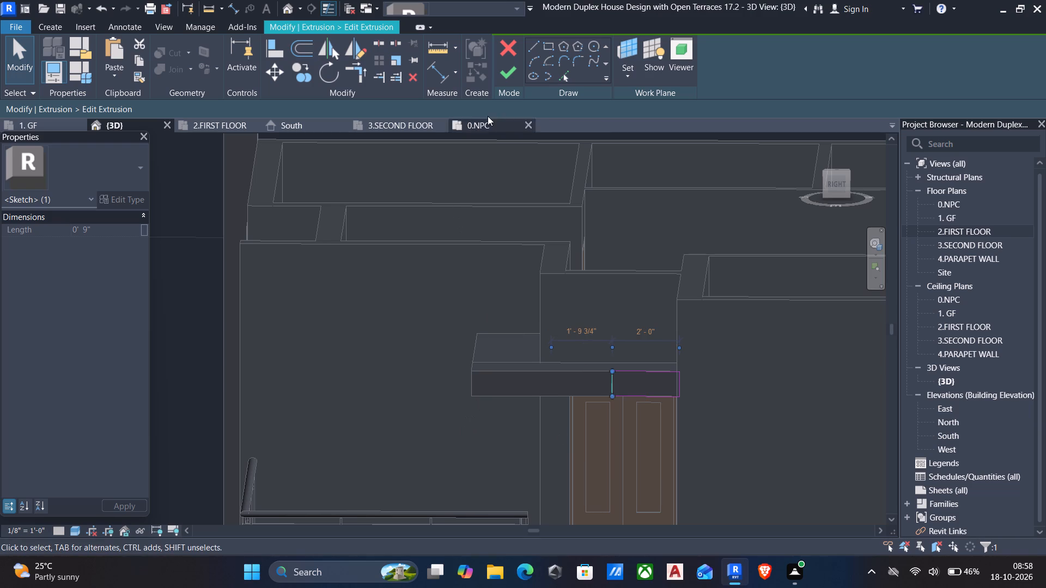
pyautogui.click(509, 73)
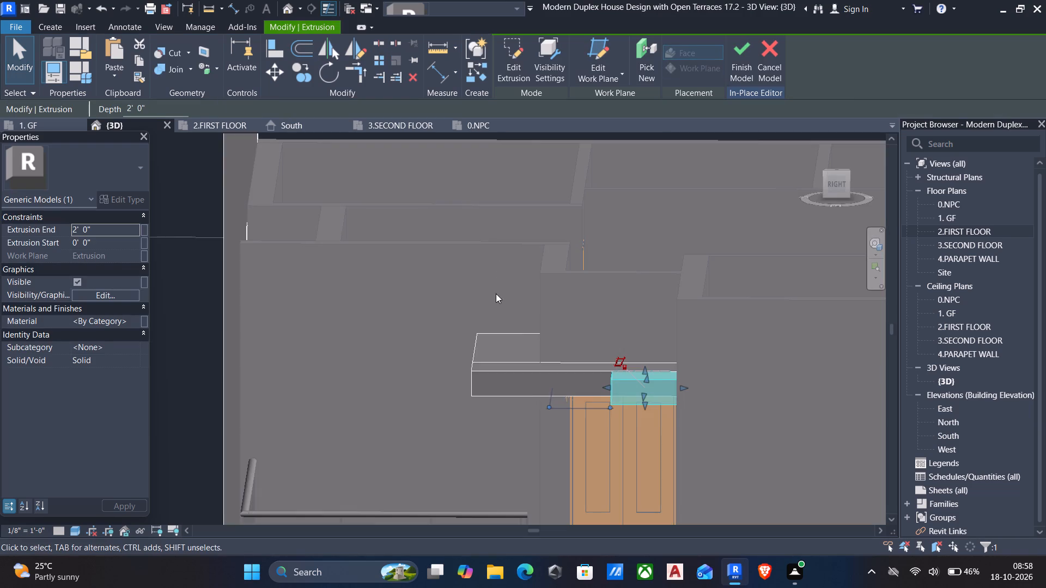
# Align the projecting block's free end face with the outer face of the 9" side wall, extending the block to the house corner.
pyautogui.scroll(-2, 496, 302)
pyautogui.keyDown('shift'); pyautogui.moveTo(490, 316); pyautogui.dragTo(689, 342, button='middle'); pyautogui.keyUp('shift')
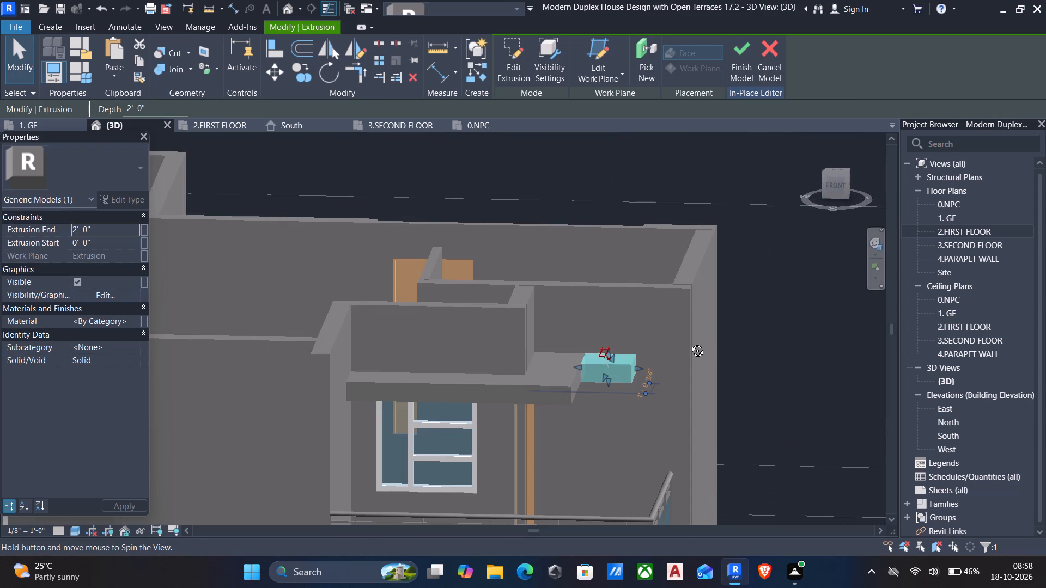
pyautogui.keyDown('shift'); pyautogui.moveTo(689, 342); pyautogui.dragTo(689, 342, button='middle'); pyautogui.keyUp('shift')
pyautogui.moveTo(656, 371); pyautogui.dragTo(629, 362, button='middle')
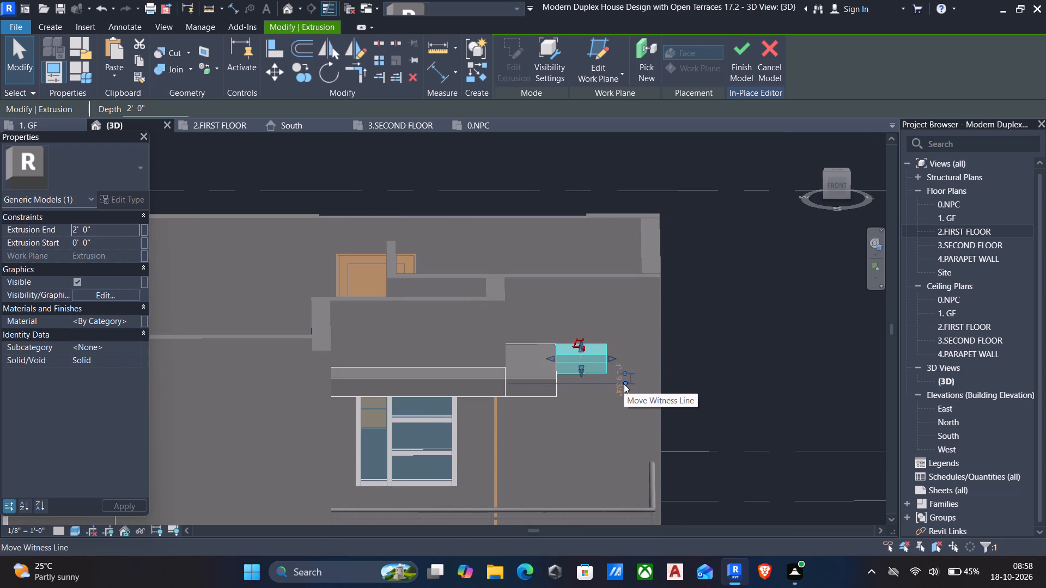
pyautogui.write('al')
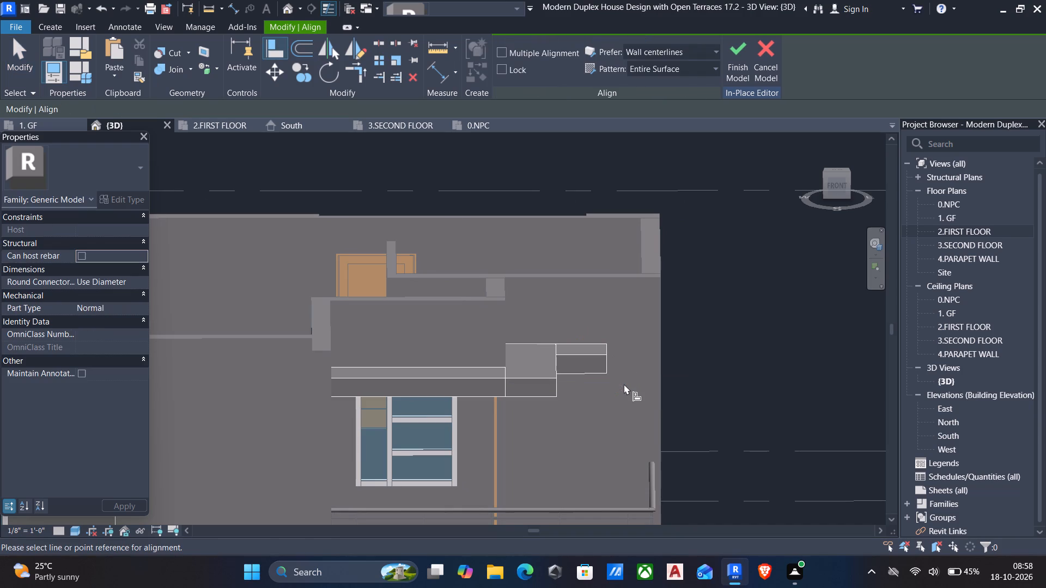
pyautogui.scroll(-1, 691, 376)
pyautogui.keyDown('shift'); pyautogui.moveTo(668, 383); pyautogui.dragTo(643, 385, button='middle'); pyautogui.keyUp('shift')
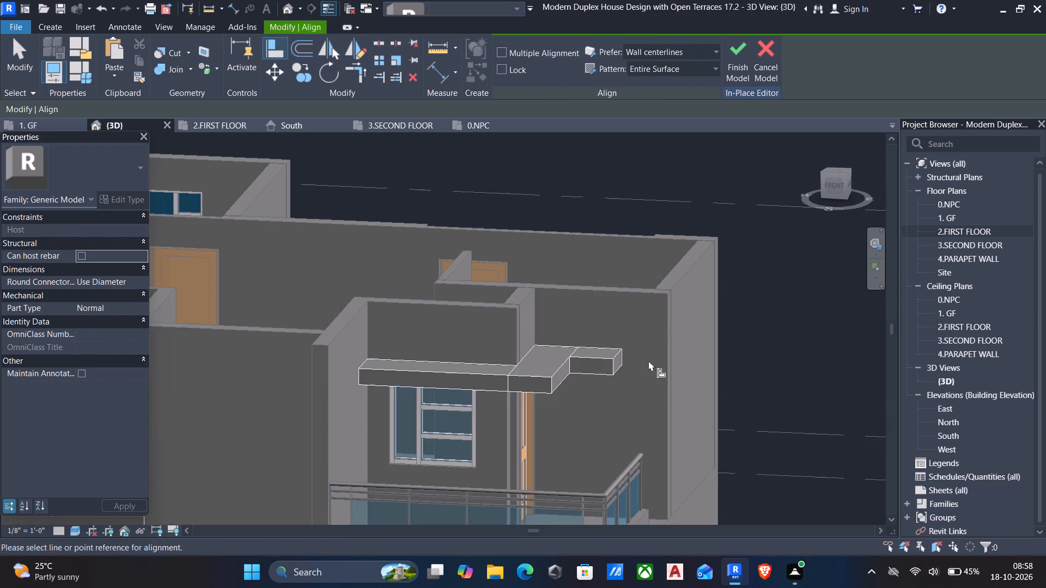
pyautogui.click(683, 285)
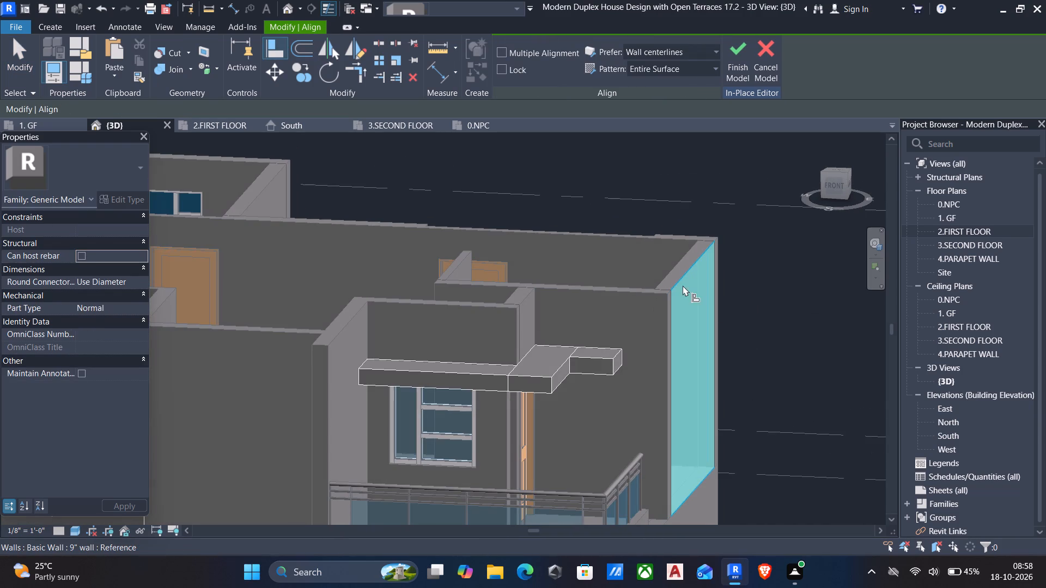
pyautogui.click(616, 357)
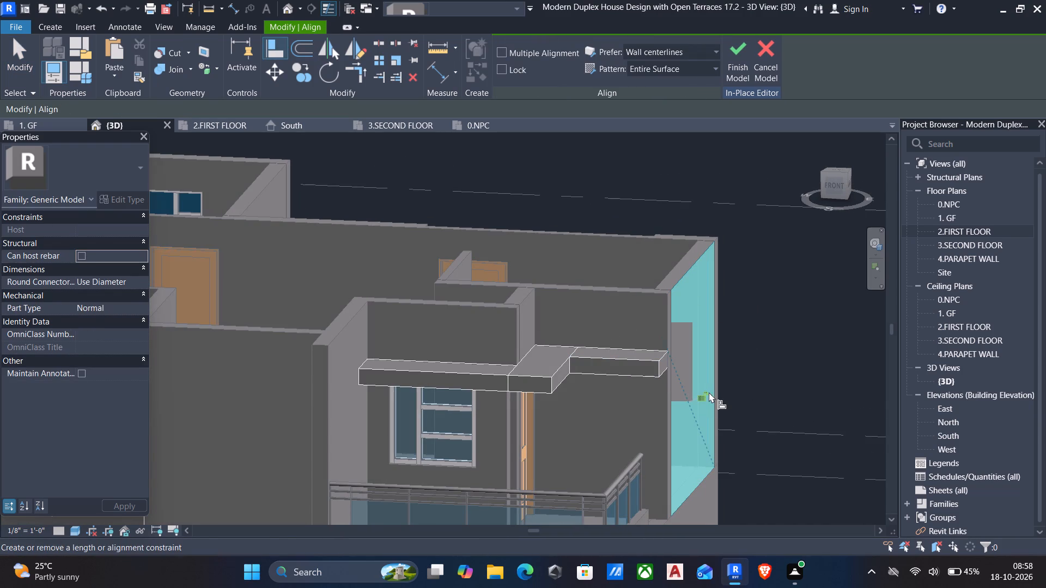
pyautogui.scroll(4, 686, 371)
pyautogui.press('Escape')
pyautogui.scroll(-6, 694, 381)
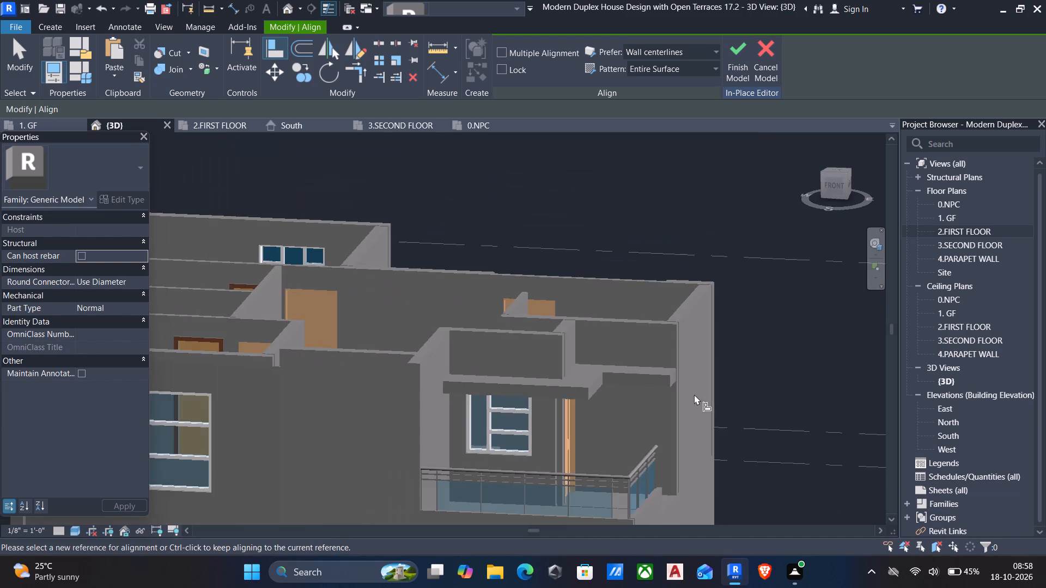
pyautogui.keyDown('shift'); pyautogui.moveTo(690, 401); pyautogui.dragTo(532, 398, button='middle'); pyautogui.keyUp('shift')
pyautogui.moveTo(597, 407); pyautogui.dragTo(569, 335, button='middle')
pyautogui.press('Escape')
# Join the geometry of the door shade block and the block extended to the side wall.
pyautogui.scroll(3, 586, 321)
pyautogui.click(588, 315)
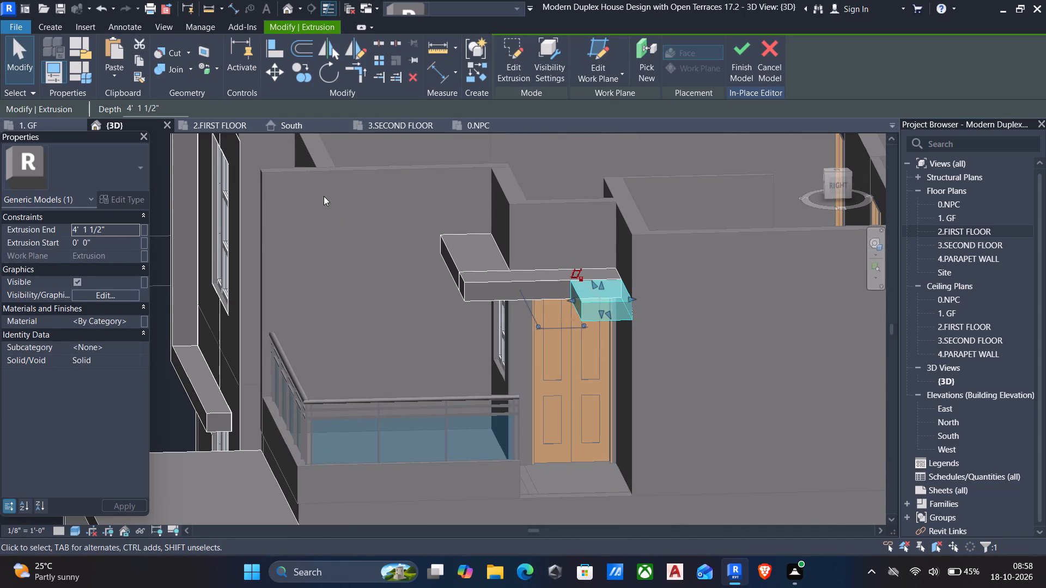
pyautogui.click(177, 69)
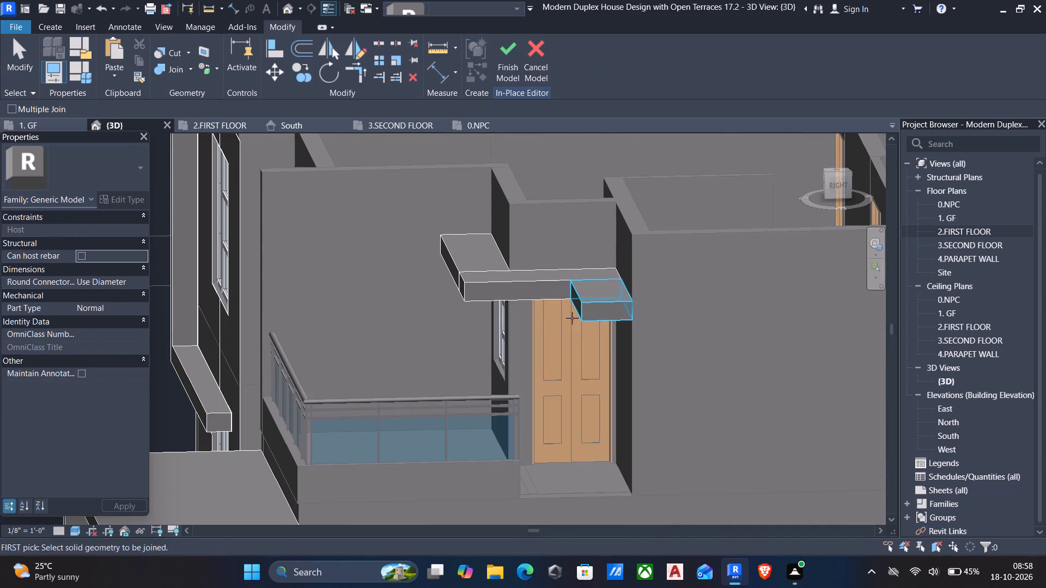
pyautogui.click(528, 289)
pyautogui.click(527, 286)
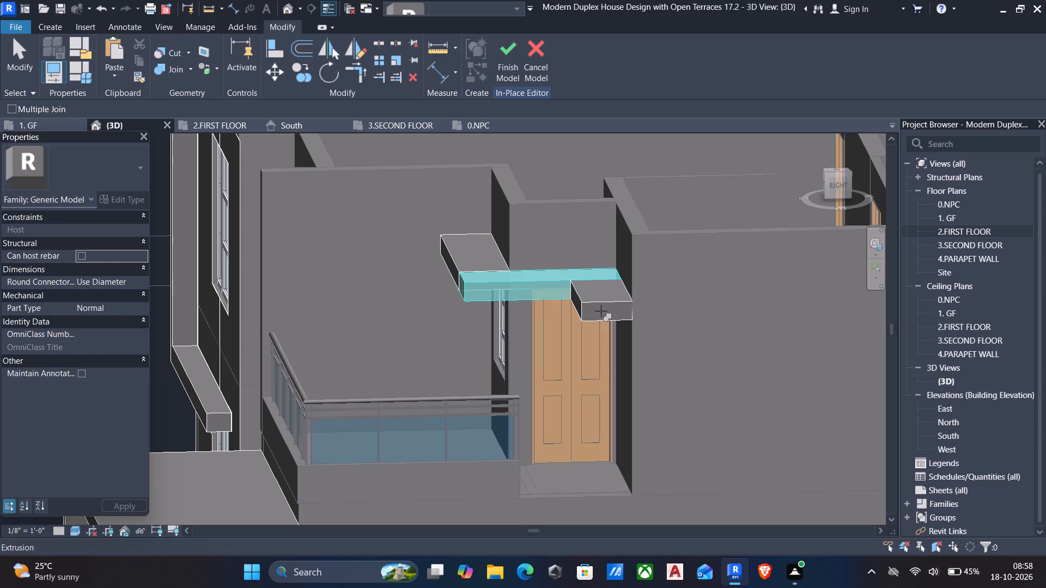
pyautogui.click(596, 307)
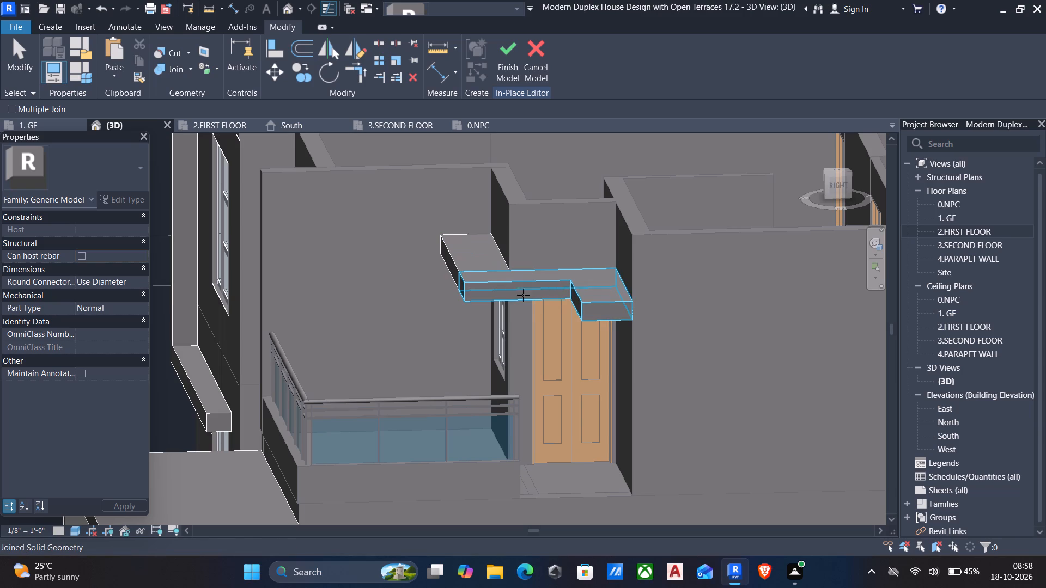
pyautogui.press('Escape')
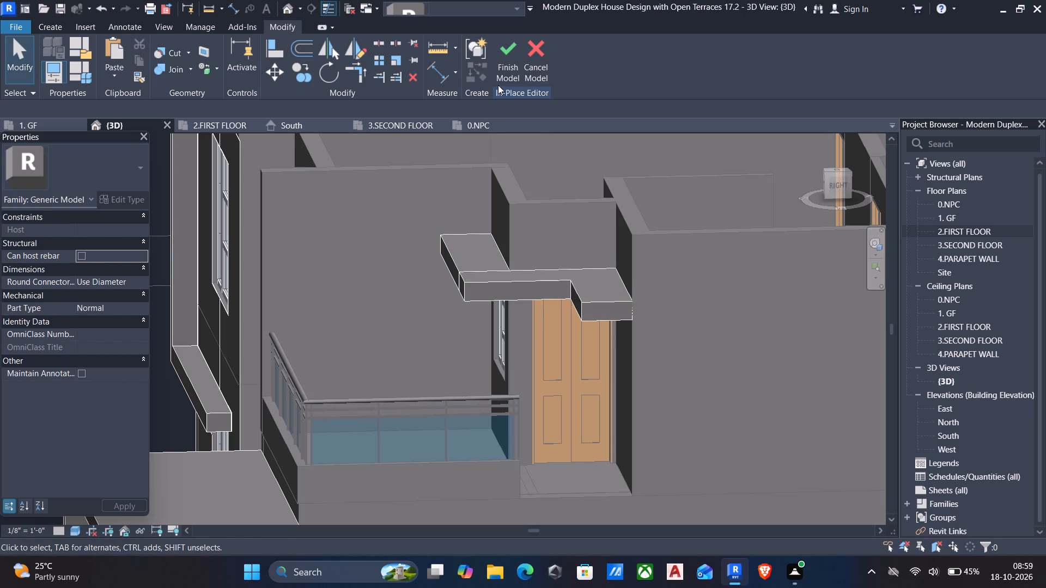
# Join the window shade with the door shade block and finish the in-place model.
pyautogui.click(514, 285)
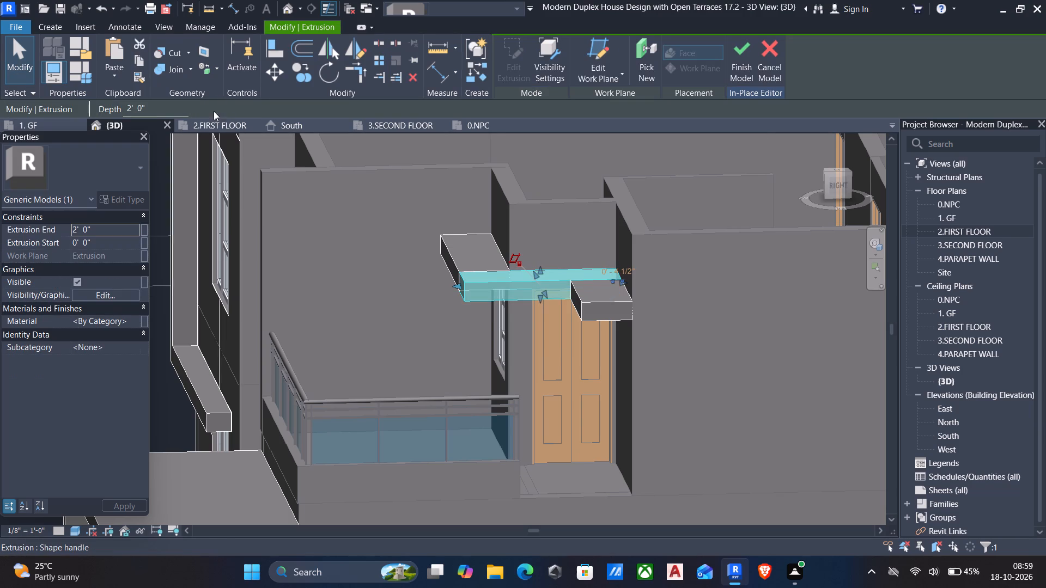
pyautogui.click(163, 68)
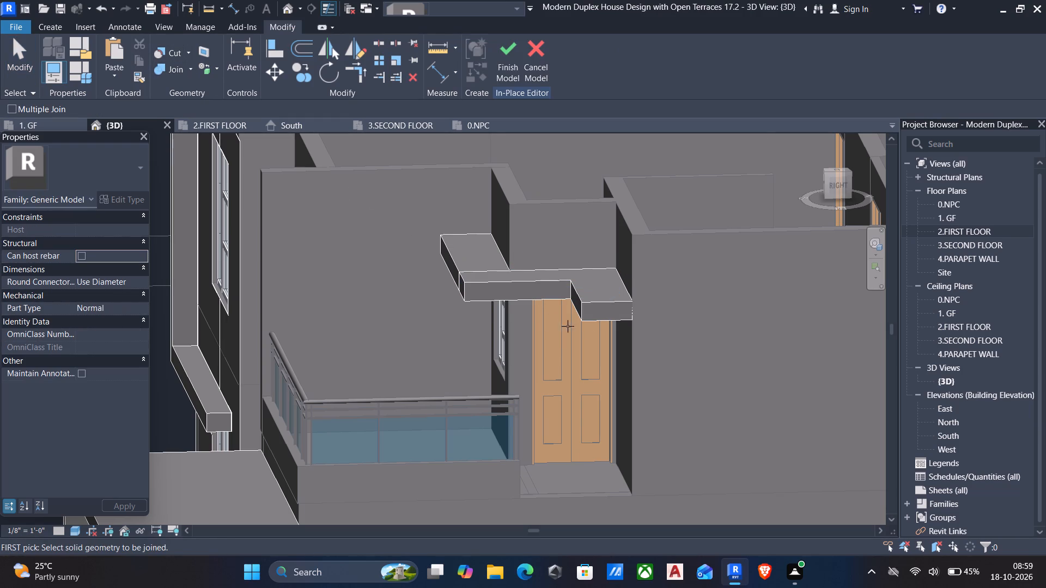
pyautogui.click(459, 264)
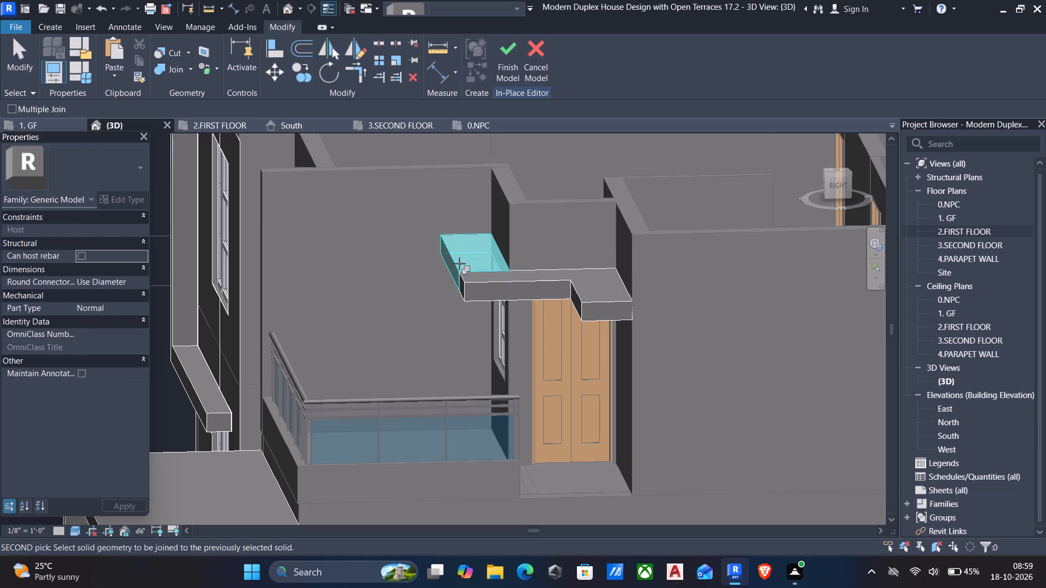
pyautogui.click(523, 285)
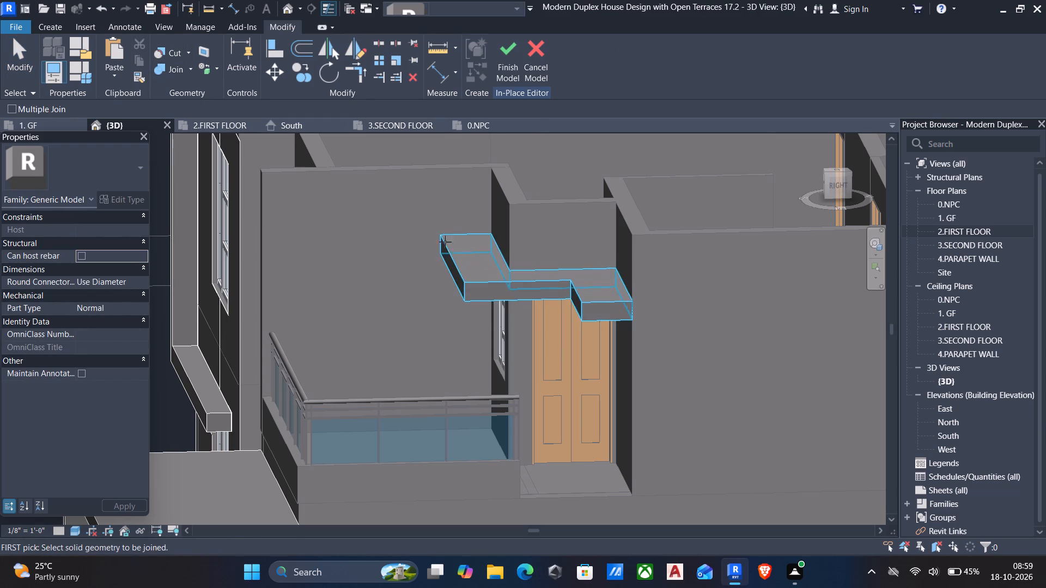
pyautogui.press('Escape')
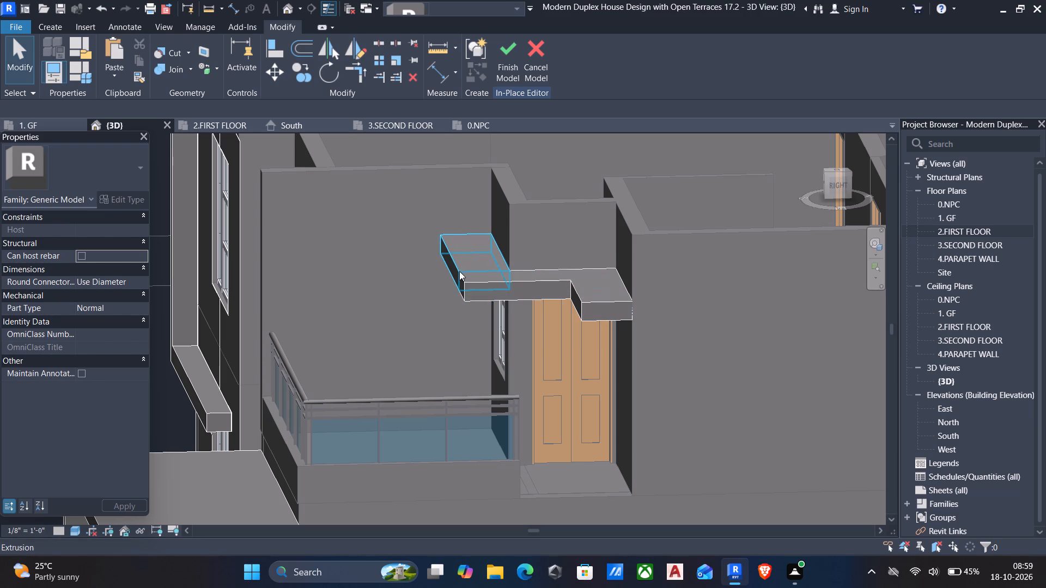
pyautogui.click(505, 50)
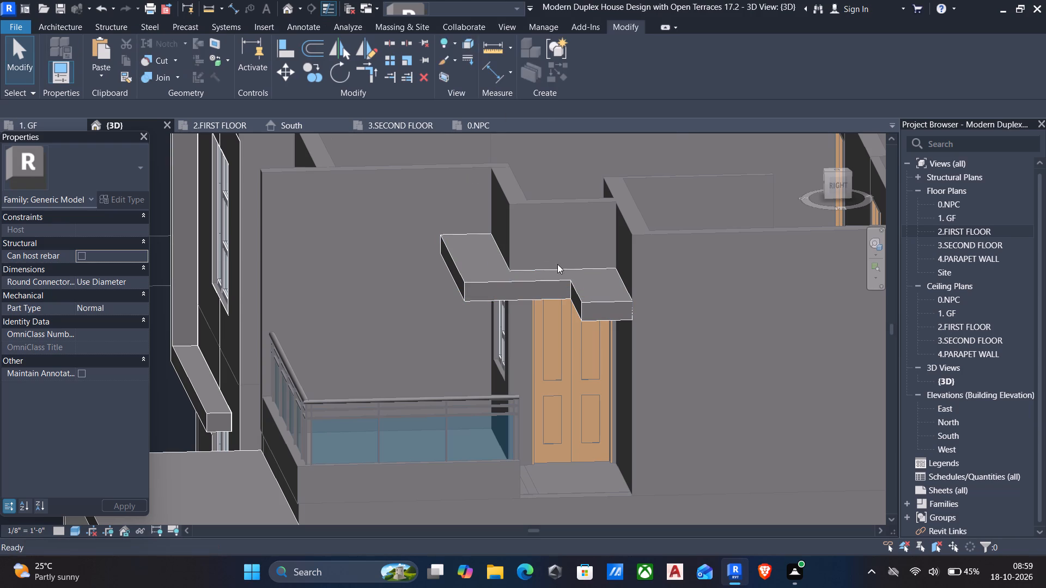
# In the in-place shade model, create an extrusion from a rectangle traced over the end face of the shade block beside the pocket door.
pyautogui.scroll(-3, 563, 286)
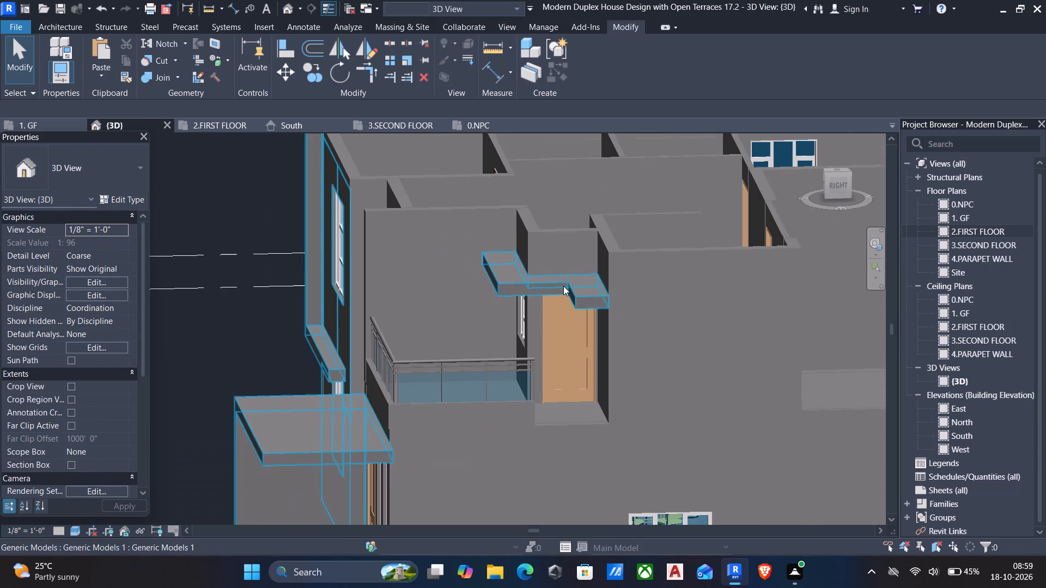
pyautogui.click(563, 286)
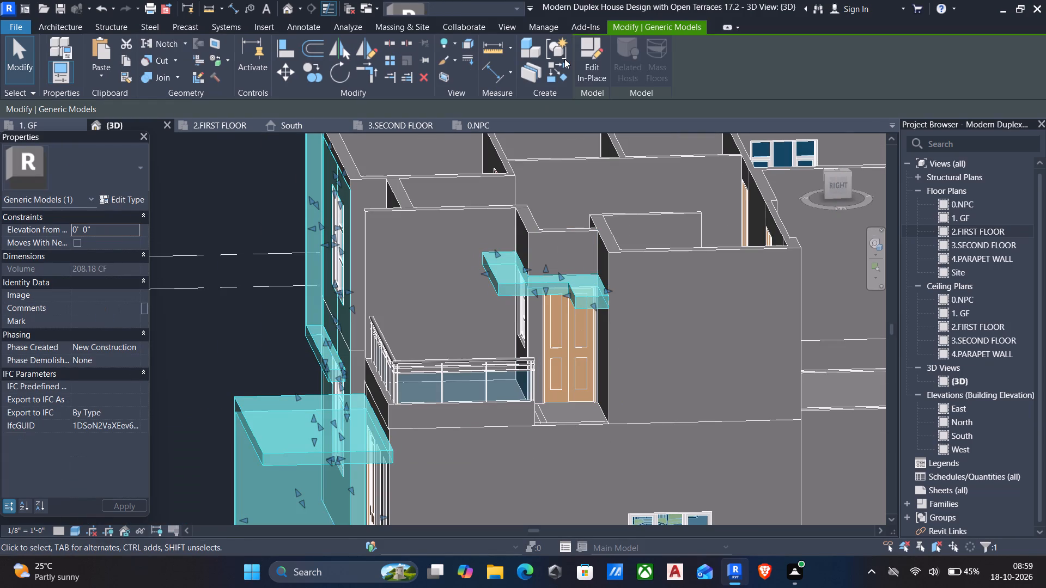
pyautogui.click(585, 60)
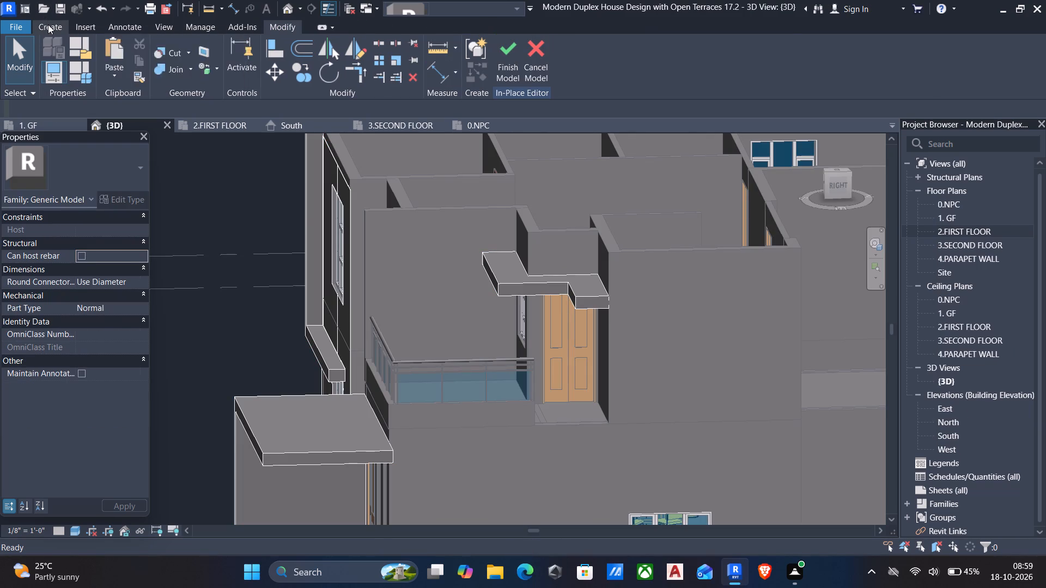
pyautogui.click(47, 24)
pyautogui.click(120, 53)
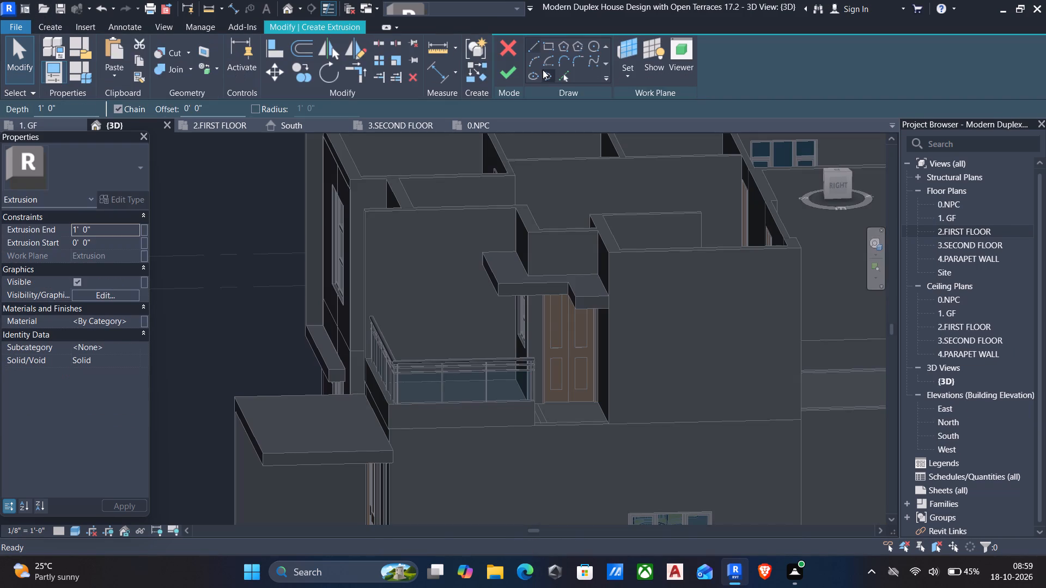
pyautogui.click(623, 75)
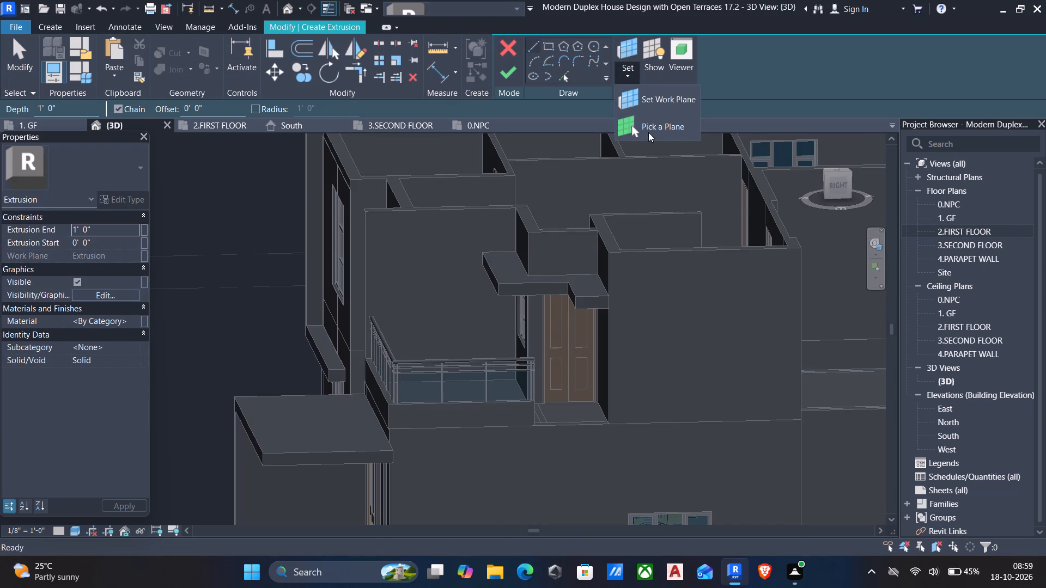
pyautogui.click(647, 119)
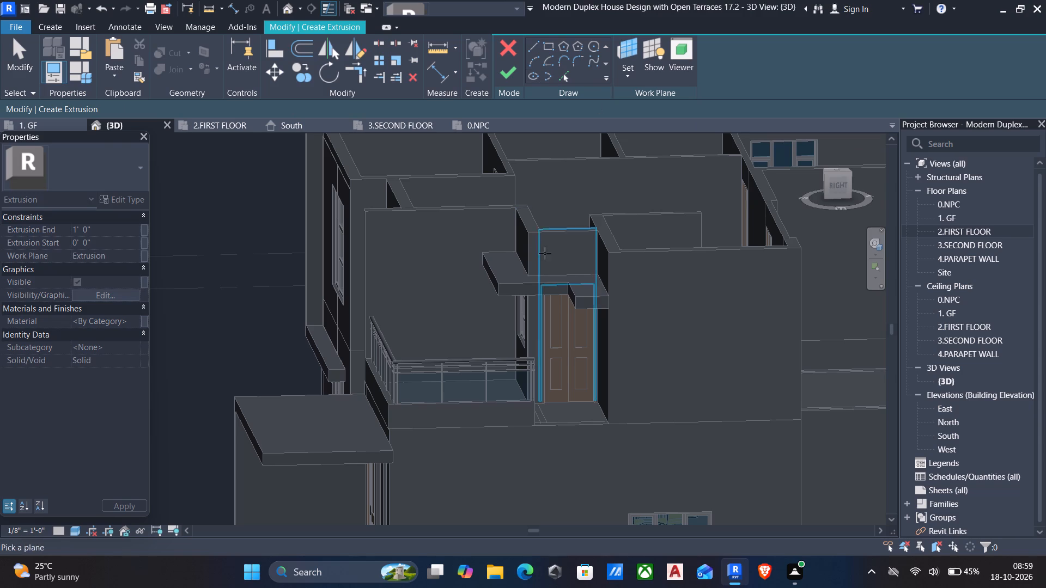
pyautogui.click(597, 302)
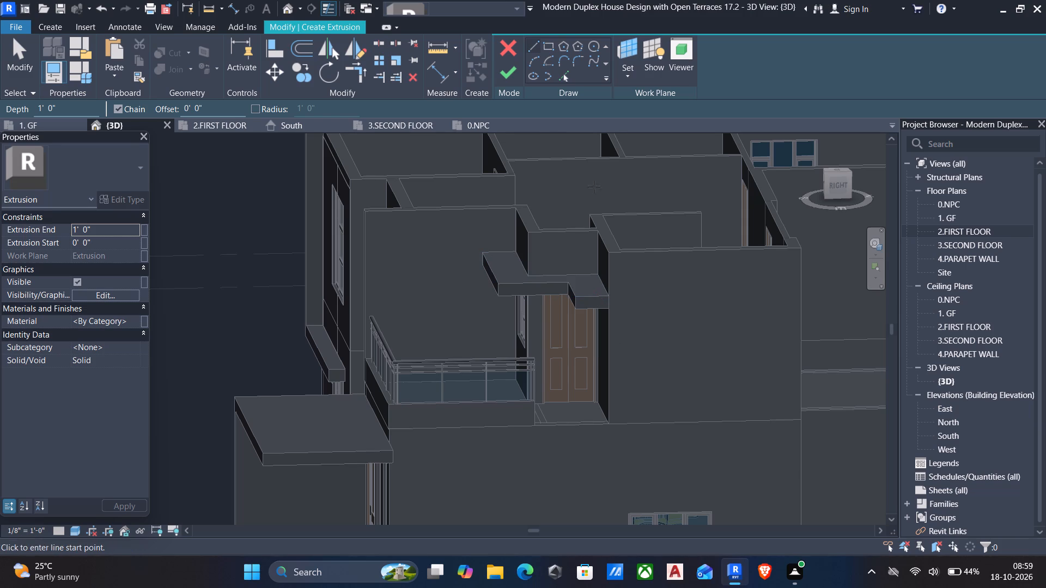
pyautogui.click(547, 42)
pyautogui.scroll(4, 612, 298)
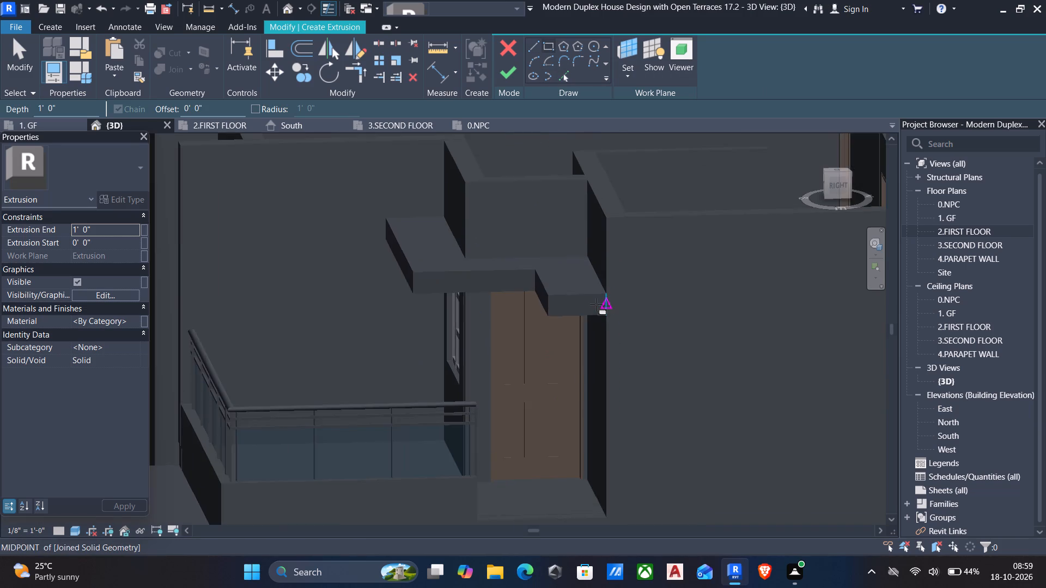
pyautogui.scroll(4, 589, 306)
pyautogui.click(516, 290)
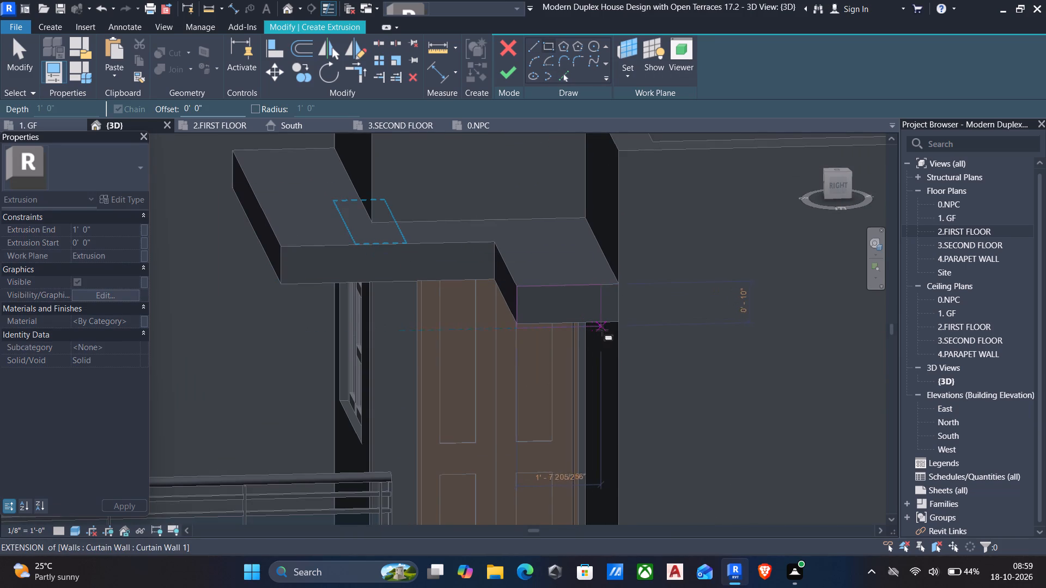
pyautogui.scroll(4, 637, 334)
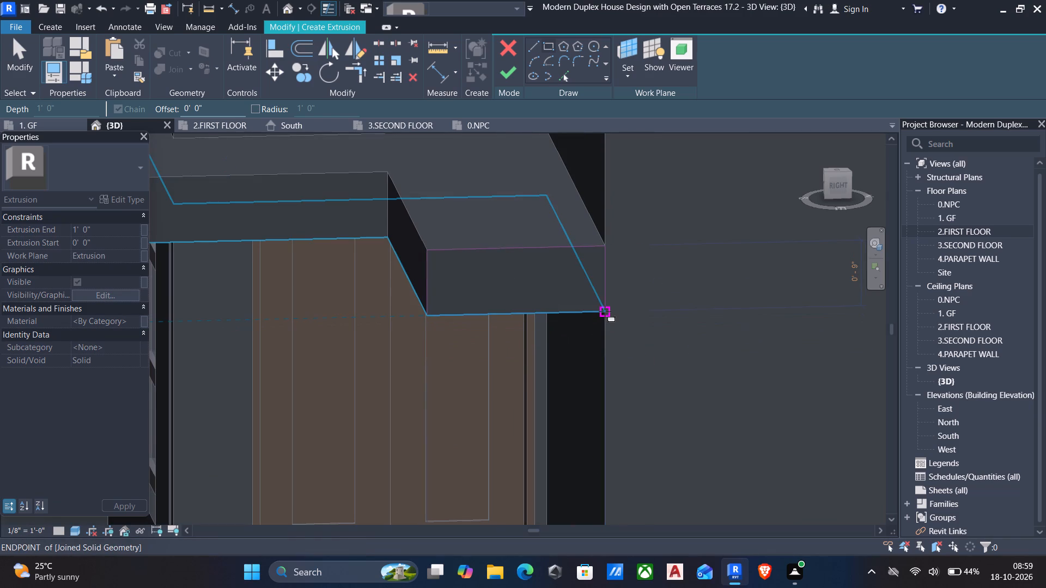
pyautogui.click(605, 311)
pyautogui.press('Escape')
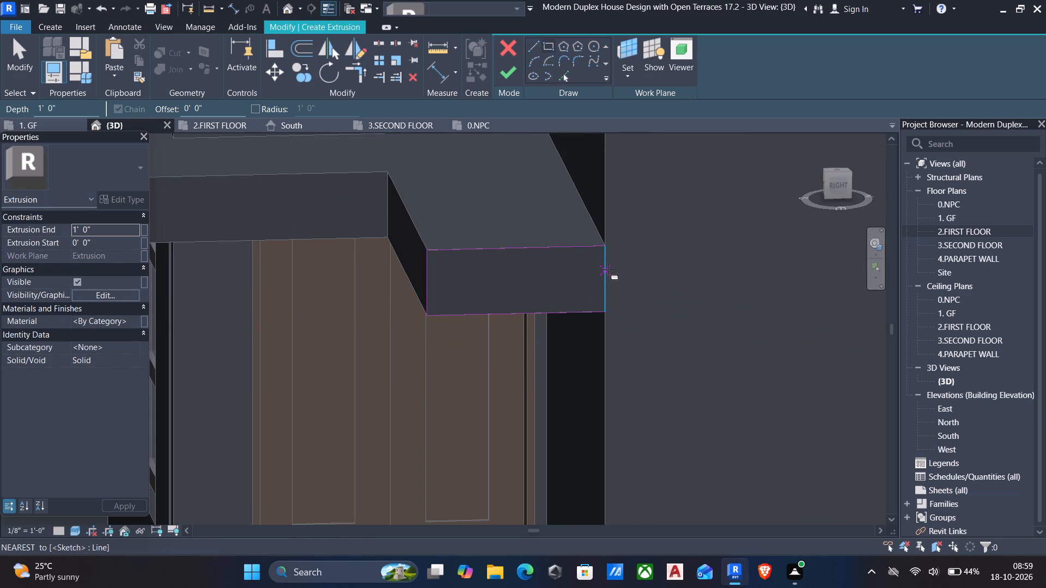
pyautogui.scroll(-3, 564, 250)
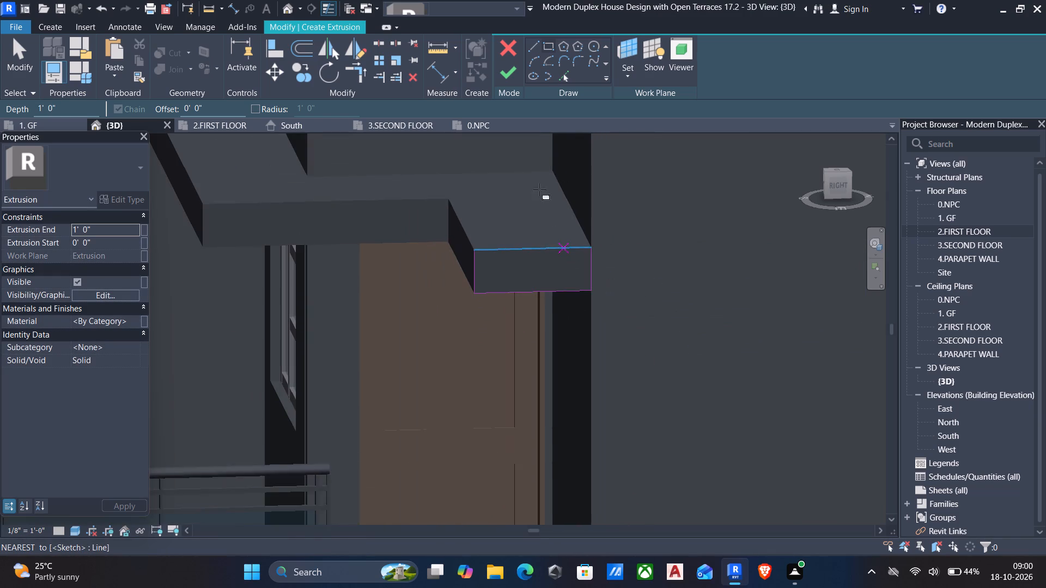
pyautogui.click(502, 77)
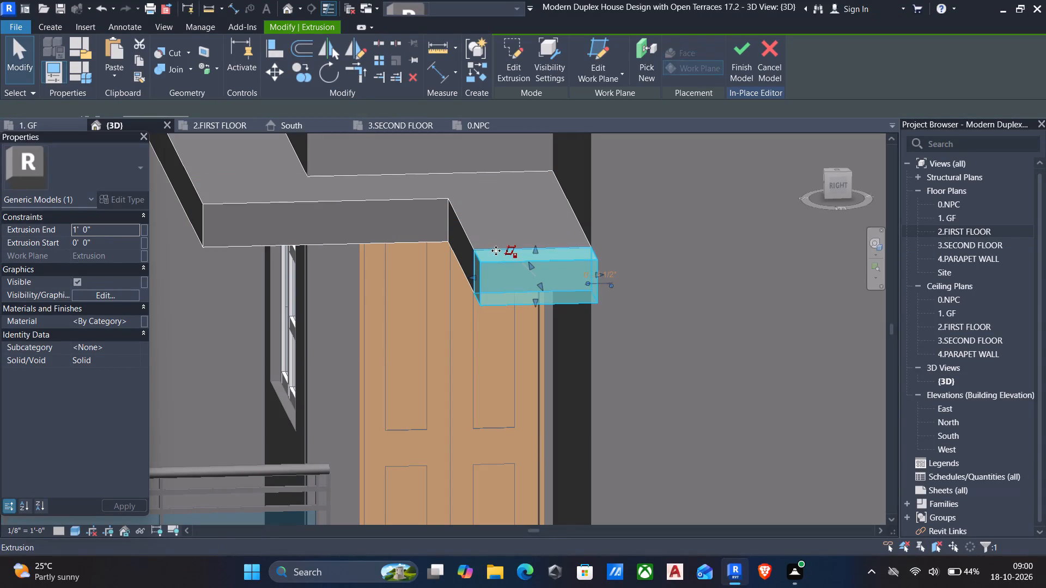
# Set the new block's extrusion end to 2'.
pyautogui.click(120, 225)
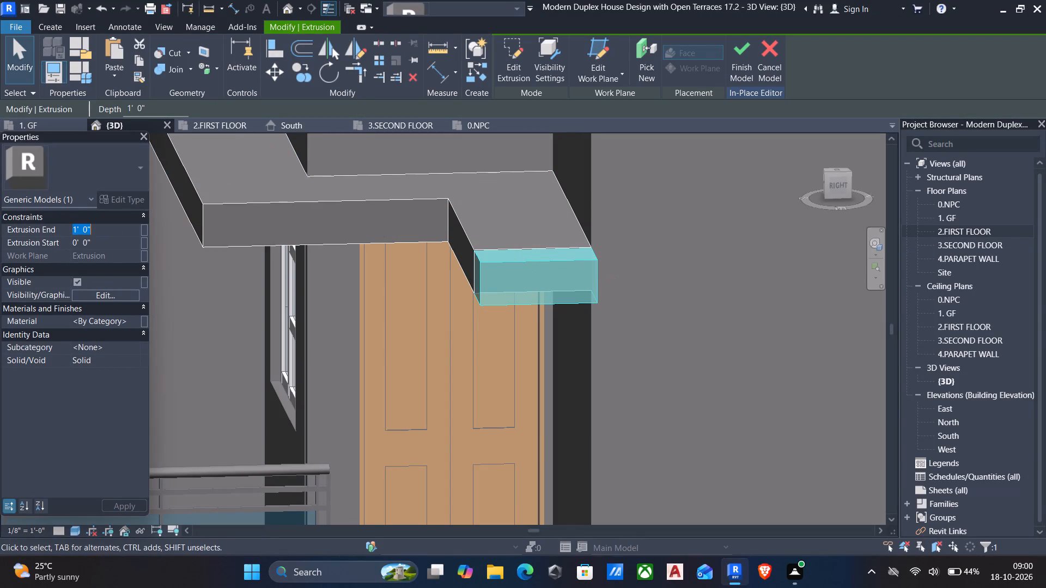
pyautogui.write("2'")
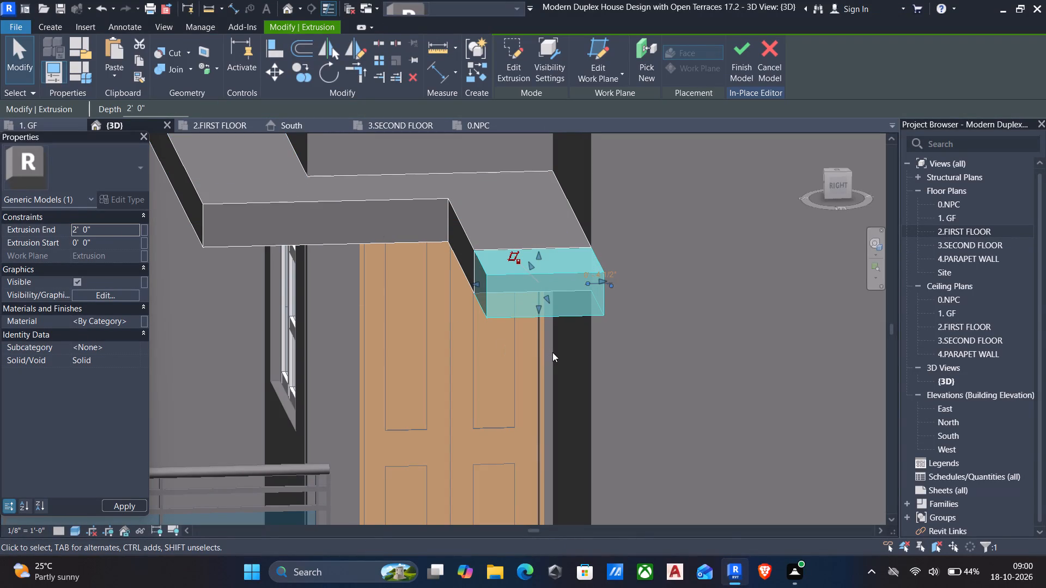
pyautogui.press('Escape')
# Stretch the new 2' deep block along the outer side wall to the wall's far corner, and finish the in-place model.
pyautogui.moveTo(571, 357); pyautogui.dragTo(509, 387, button='middle')
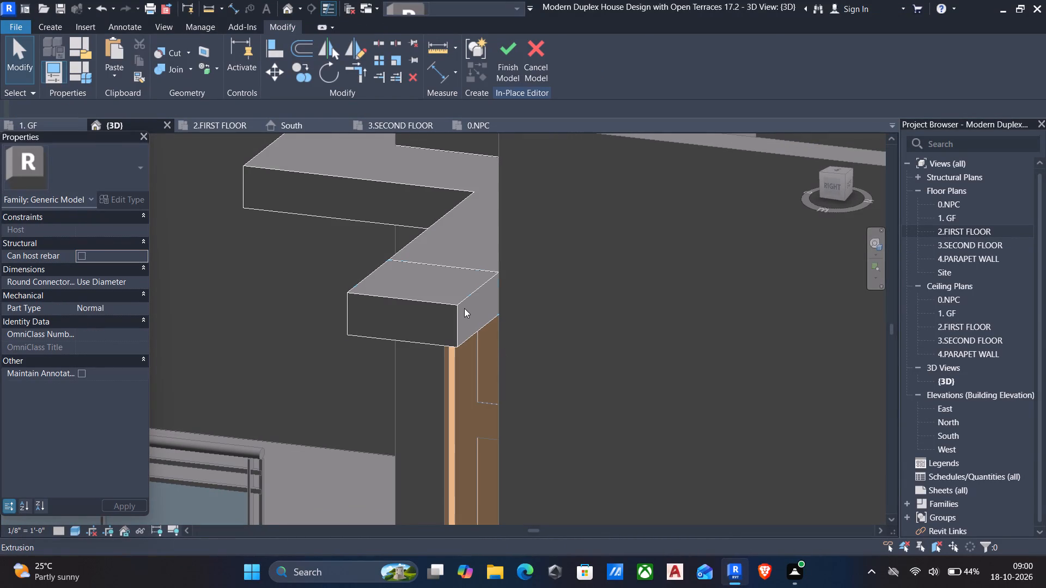
pyautogui.click(463, 308)
pyautogui.moveTo(480, 312); pyautogui.dragTo(653, 341)
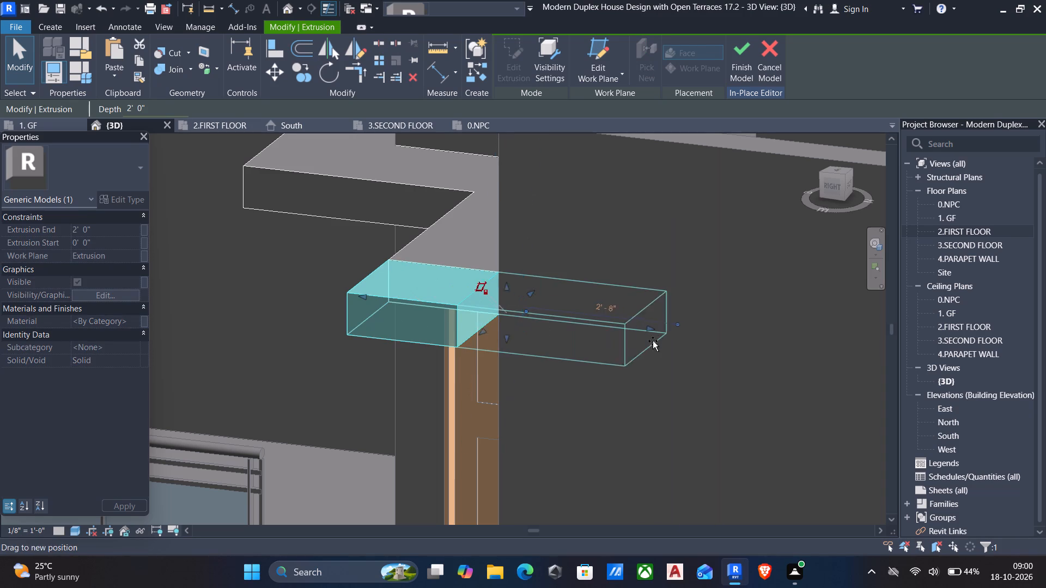
pyautogui.moveTo(653, 341); pyautogui.dragTo(784, 376)
pyautogui.scroll(-6, 655, 341)
pyautogui.moveTo(675, 353); pyautogui.dragTo(627, 356, button='middle')
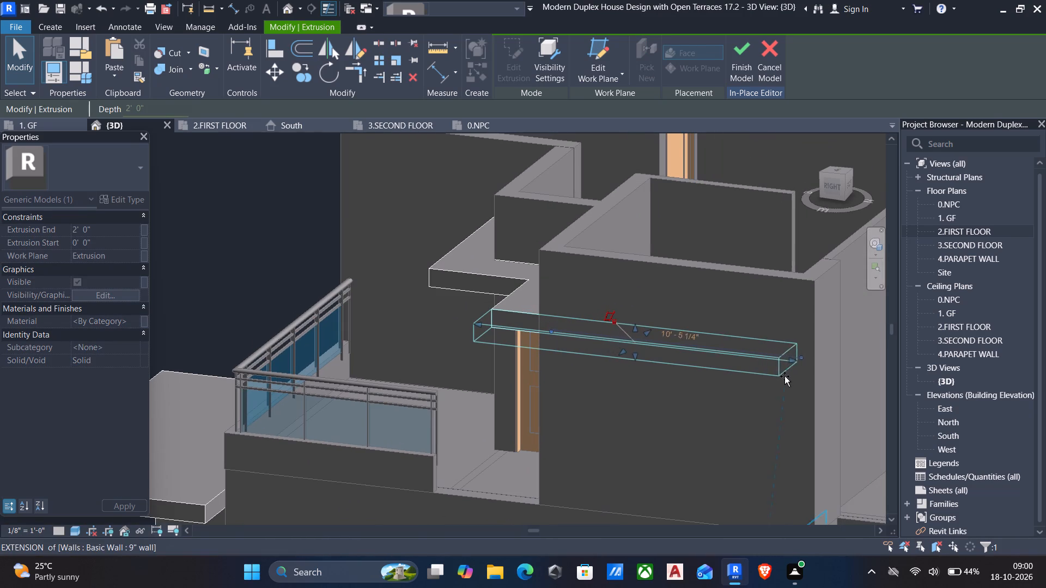
pyautogui.moveTo(784, 376); pyautogui.dragTo(812, 403)
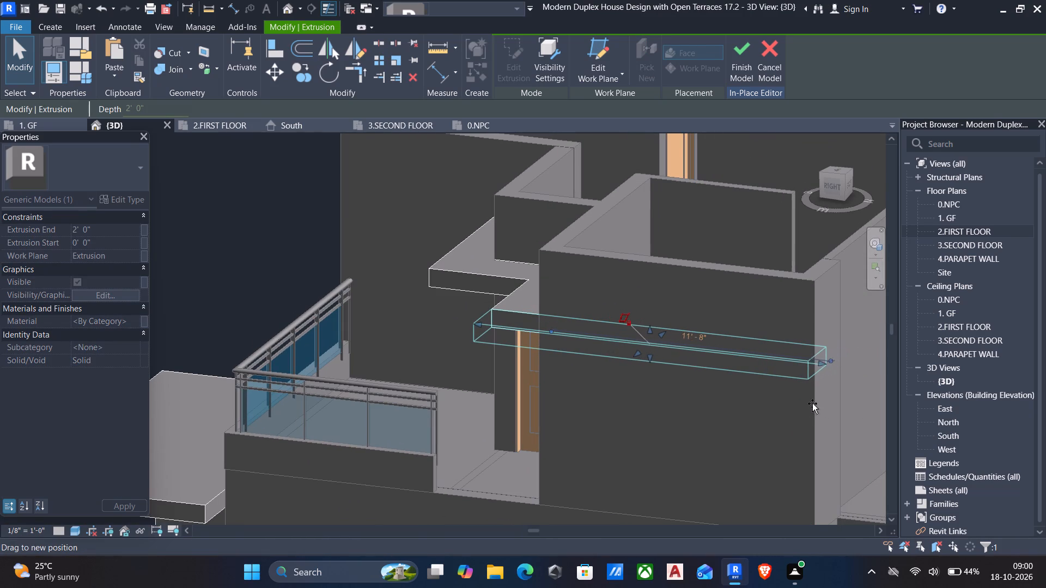
pyautogui.moveTo(812, 403); pyautogui.dragTo(801, 403)
pyautogui.press('Escape')
pyautogui.scroll(-5, 761, 413)
pyautogui.keyDown('shift'); pyautogui.moveTo(746, 416); pyautogui.dragTo(745, 418, button='middle'); pyautogui.keyUp('shift')
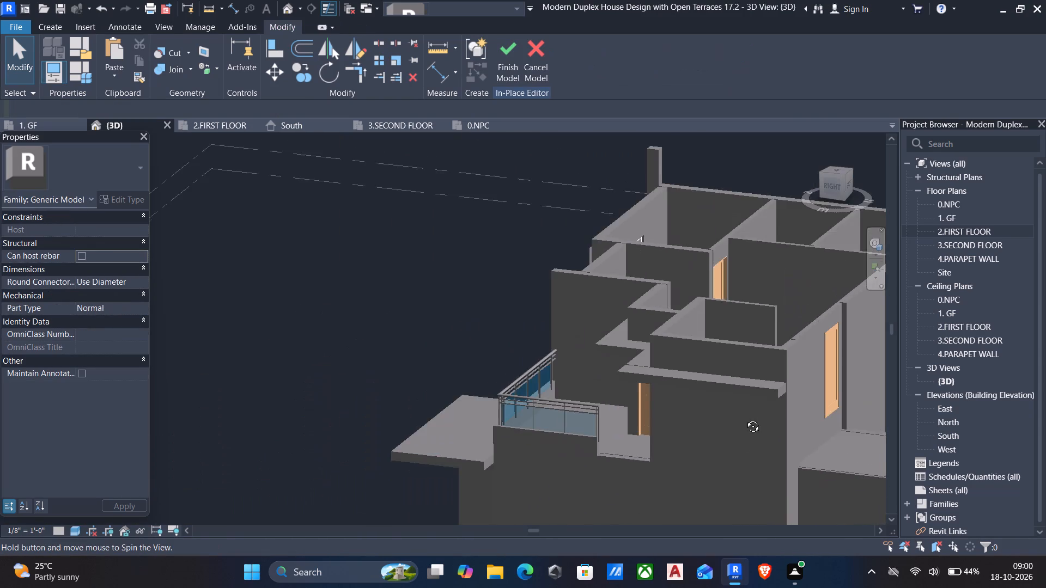
pyautogui.keyDown('shift'); pyautogui.moveTo(745, 418); pyautogui.dragTo(788, 432, button='middle'); pyautogui.keyUp('shift')
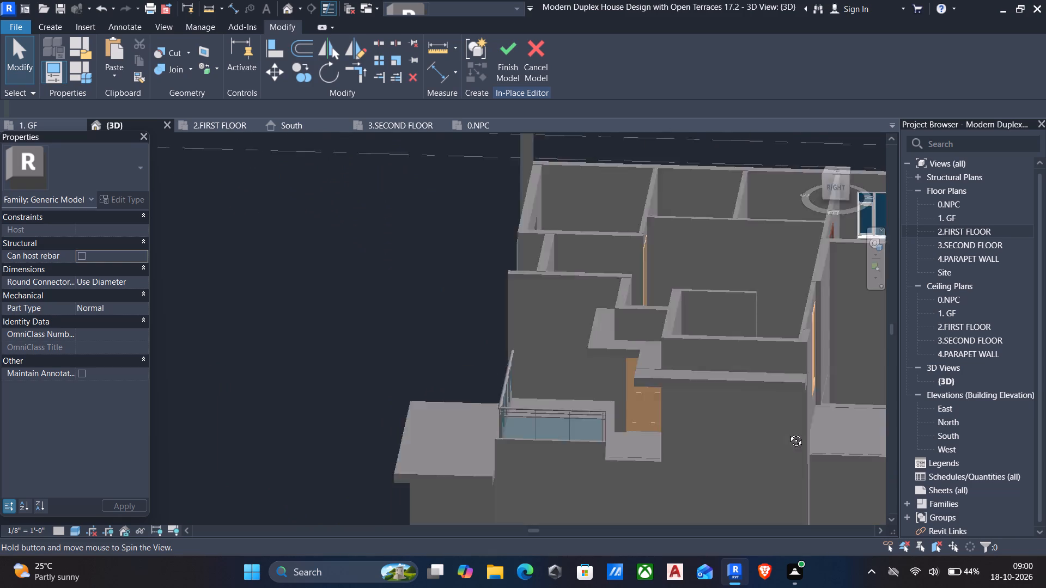
pyautogui.keyDown('shift'); pyautogui.moveTo(788, 432); pyautogui.dragTo(798, 430, button='middle'); pyautogui.keyUp('shift')
pyautogui.click(507, 50)
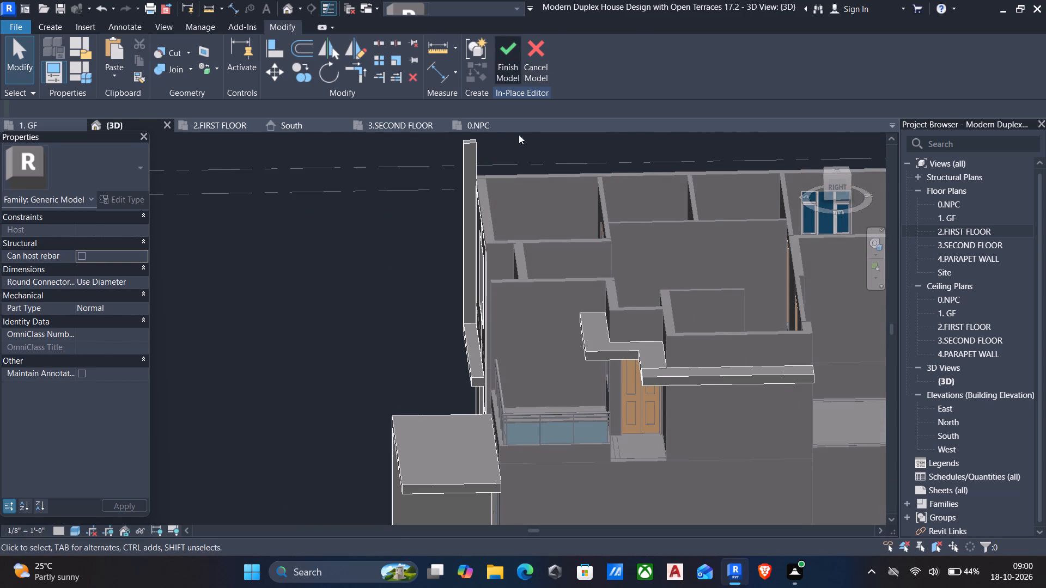
# Examine the front facade and the wrapped terrace shades in 3D.
pyautogui.scroll(-5, 549, 263)
pyautogui.keyDown('shift'); pyautogui.moveTo(561, 334); pyautogui.dragTo(694, 334, button='middle'); pyautogui.keyUp('shift')
pyautogui.moveTo(665, 334); pyautogui.dragTo(819, 298, button='middle')
pyautogui.moveTo(687, 321); pyautogui.dragTo(656, 338, button='middle')
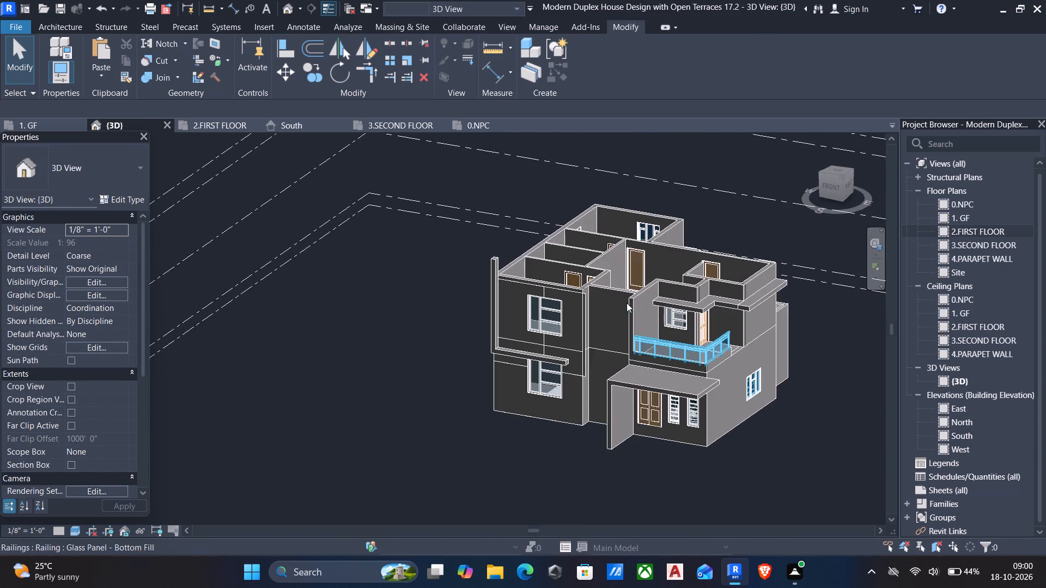
pyautogui.scroll(5, 626, 303)
pyautogui.moveTo(634, 347); pyautogui.dragTo(623, 331, button='middle')
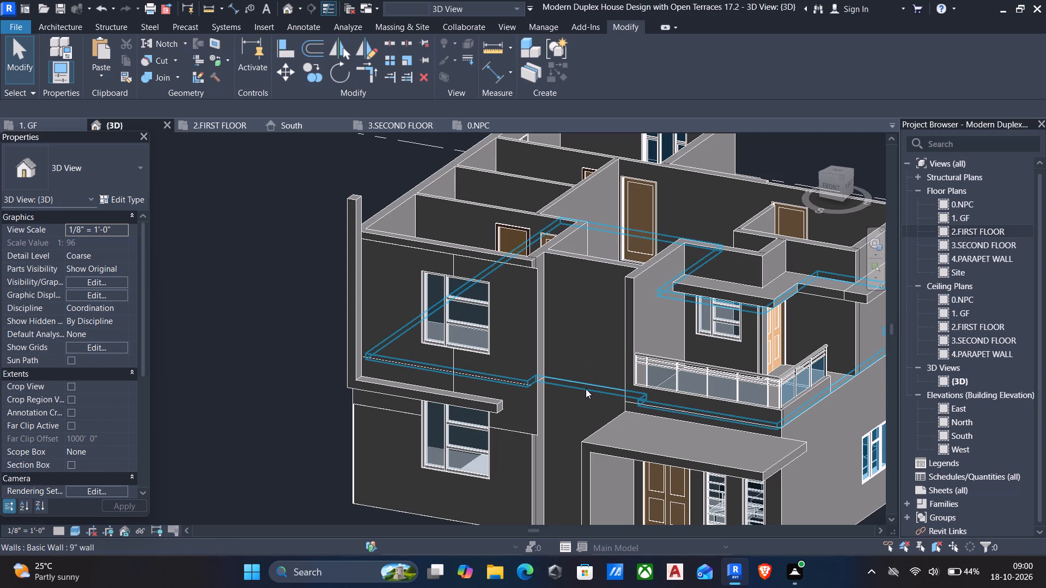
pyautogui.moveTo(623, 402); pyautogui.dragTo(518, 335, button='middle')
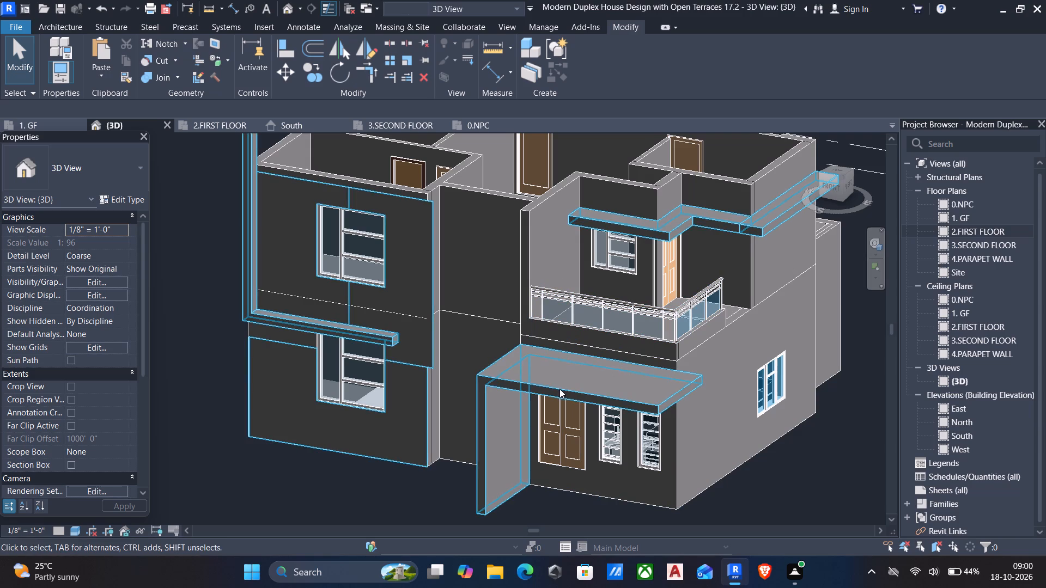
# Copy the 6" floor slab on level 1. GF and paste it aligned to level 3.SECOND FLOOR as the roof slab.
pyautogui.moveTo(561, 412); pyautogui.dragTo(656, 183, button='middle')
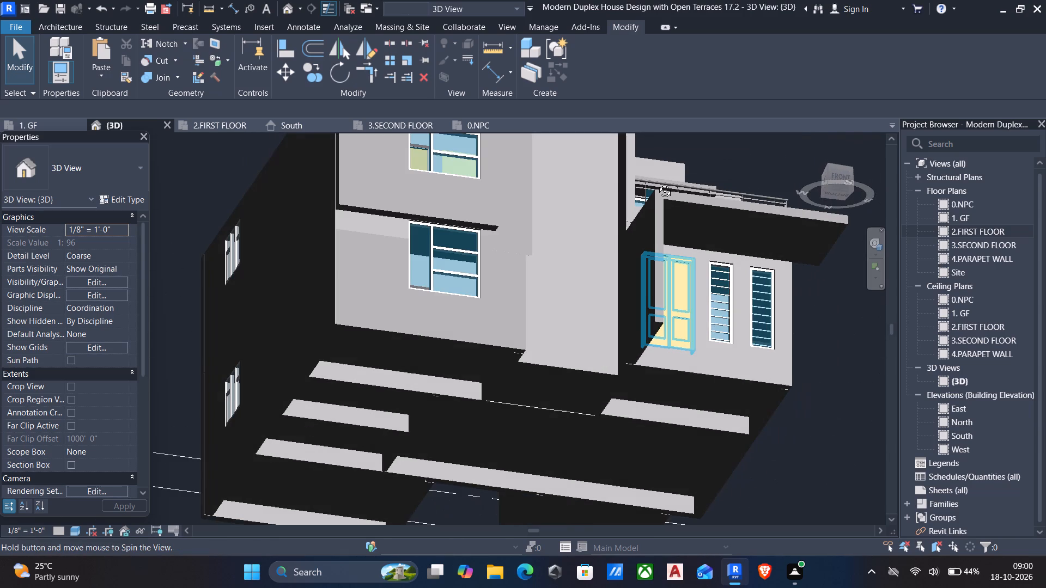
pyautogui.moveTo(656, 183); pyautogui.dragTo(716, 167, button='middle')
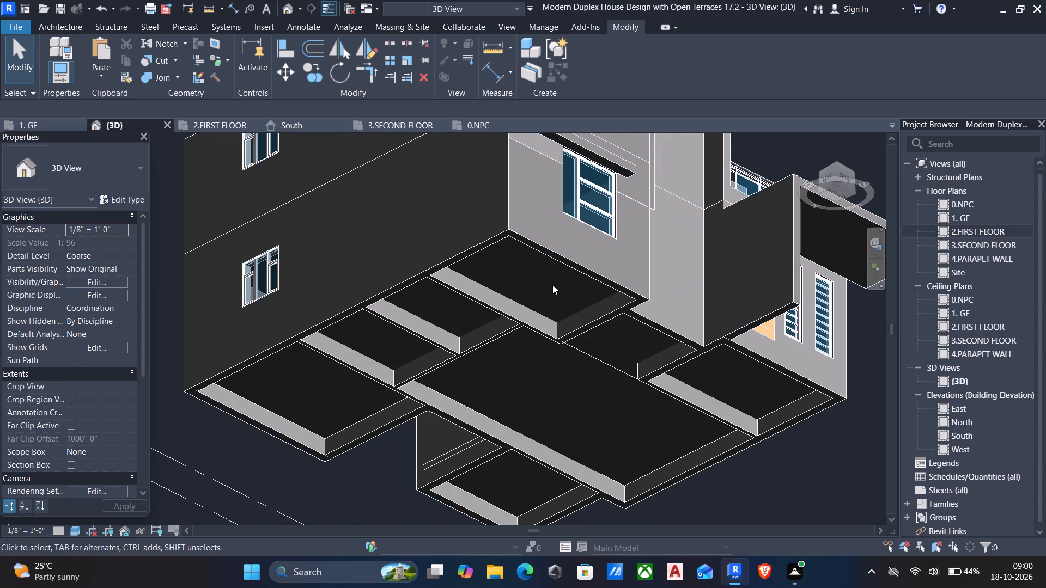
pyautogui.moveTo(566, 279); pyautogui.dragTo(685, 261, button='middle')
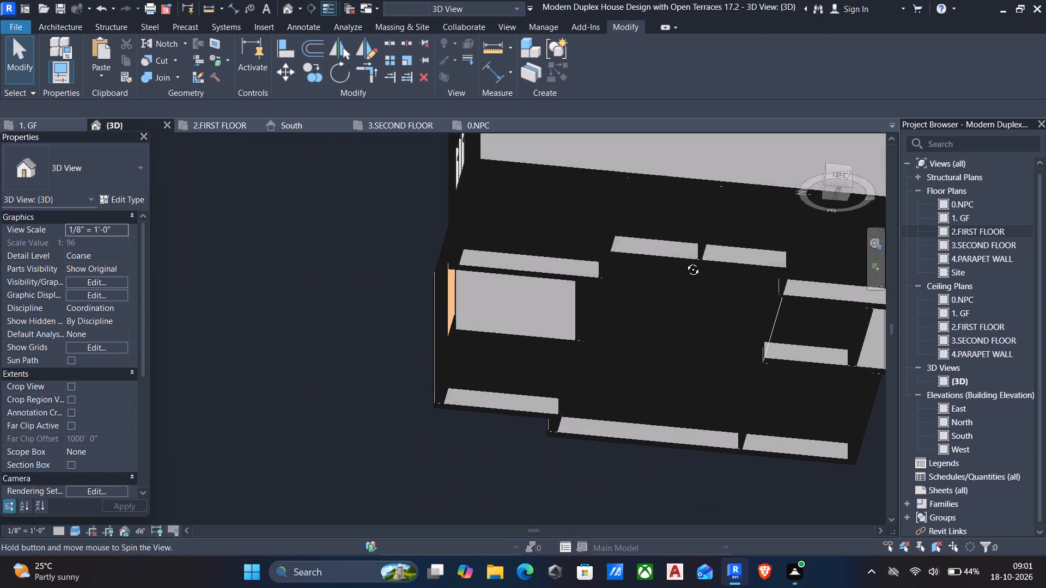
pyautogui.moveTo(685, 261); pyautogui.dragTo(684, 238, button='middle')
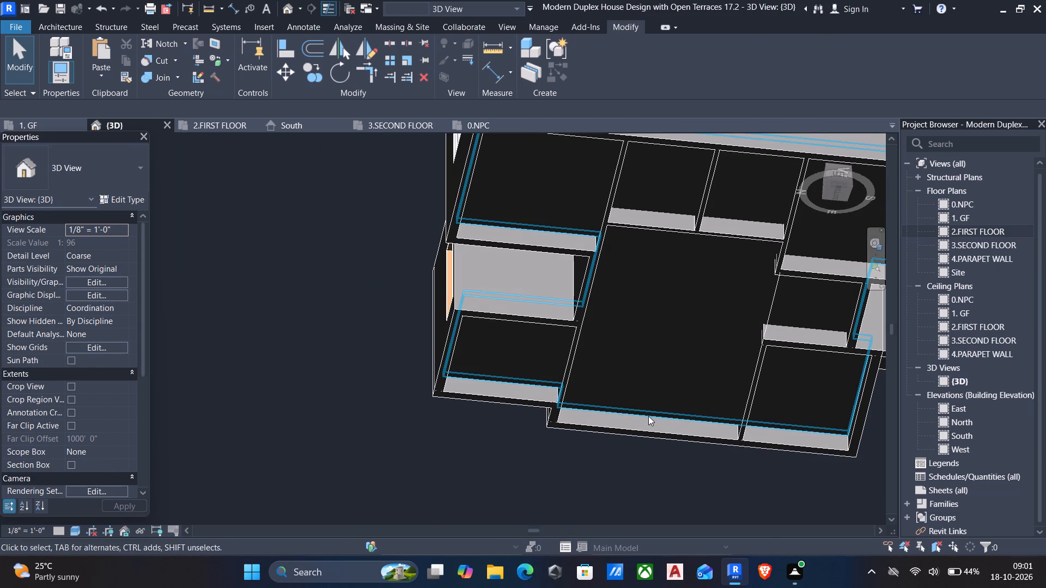
pyautogui.click(648, 415)
pyautogui.scroll(-1, 506, 200)
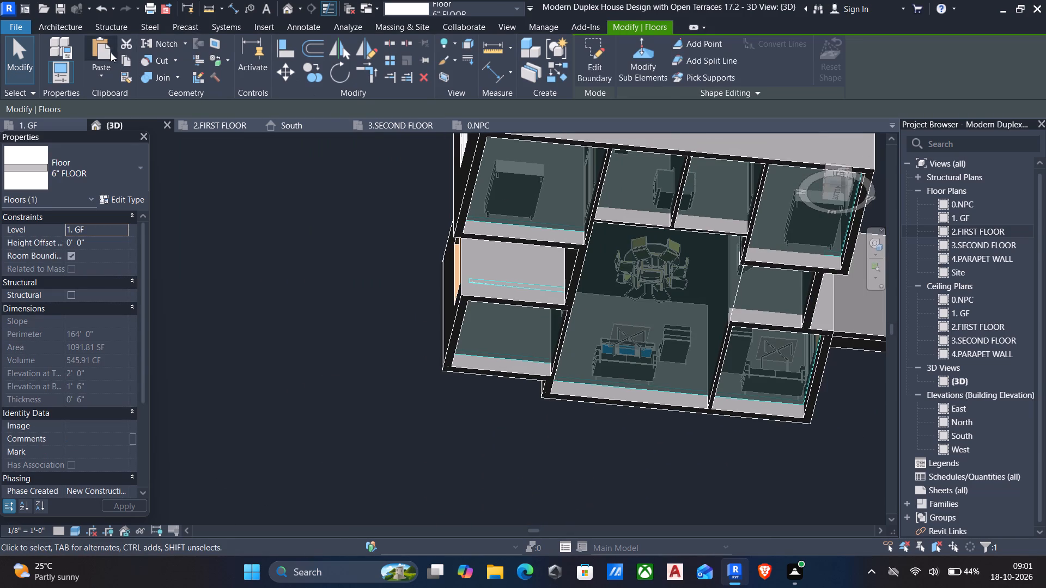
pyautogui.click(130, 58)
pyautogui.click(106, 74)
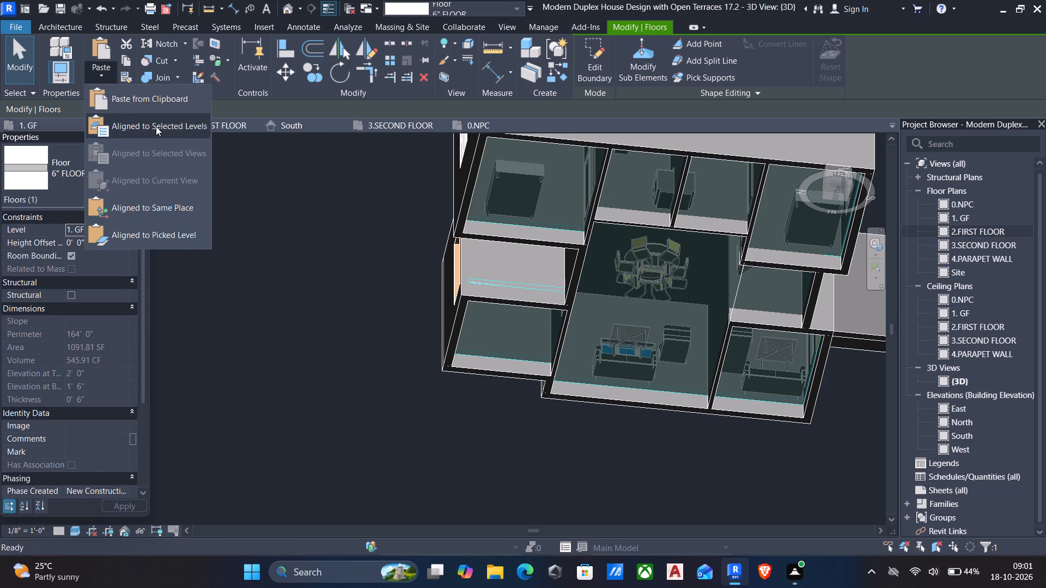
pyautogui.click(156, 126)
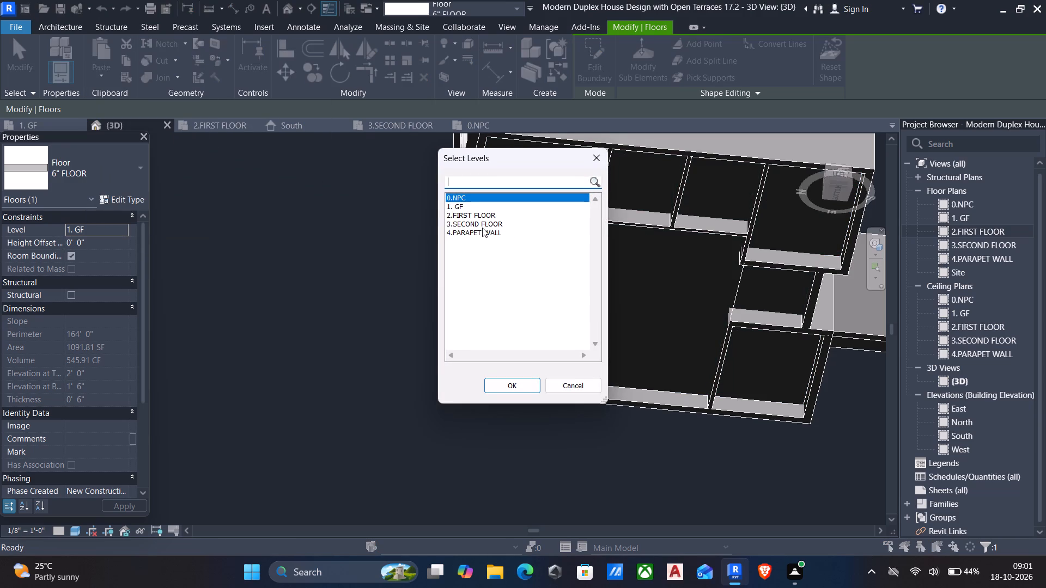
pyautogui.click(478, 224)
pyautogui.click(520, 393)
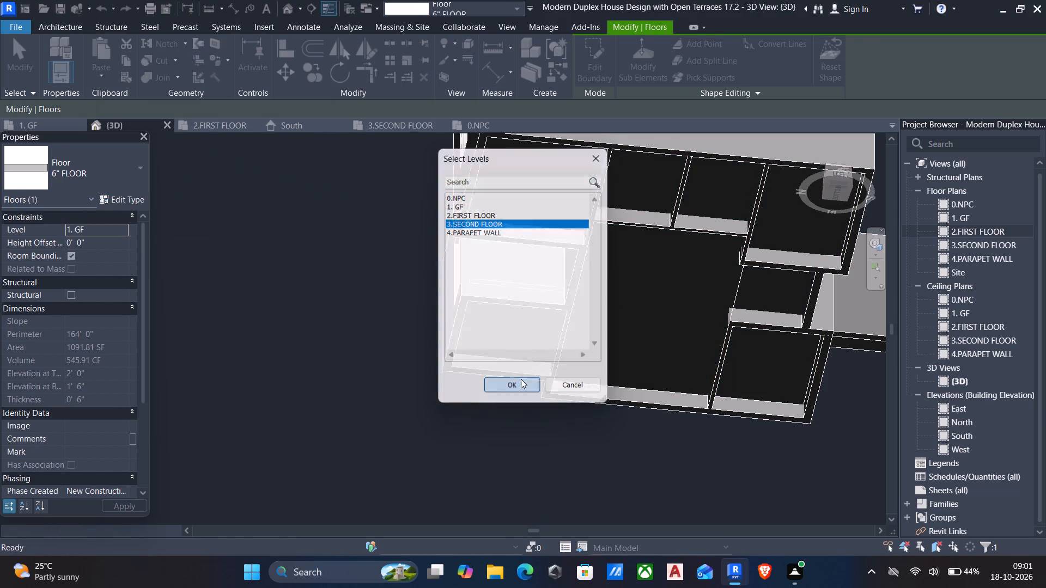
pyautogui.scroll(-6, 568, 348)
pyautogui.keyDown('shift'); pyautogui.moveTo(571, 350); pyautogui.dragTo(461, 534, button='middle'); pyautogui.keyUp('shift')
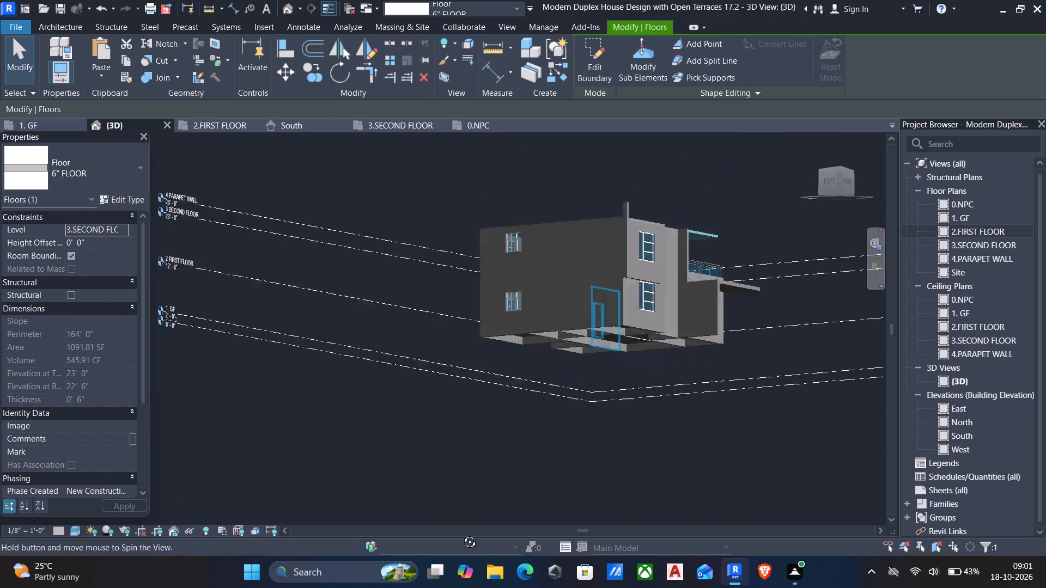
pyautogui.keyDown('shift'); pyautogui.moveTo(461, 534); pyautogui.dragTo(449, 571, button='middle'); pyautogui.keyUp('shift')
pyautogui.keyDown('shift'); pyautogui.moveTo(620, 287); pyautogui.dragTo(672, 309, button='middle'); pyautogui.keyUp('shift')
pyautogui.press('Escape')
pyautogui.scroll(5, 684, 225)
pyautogui.scroll(3, 621, 260)
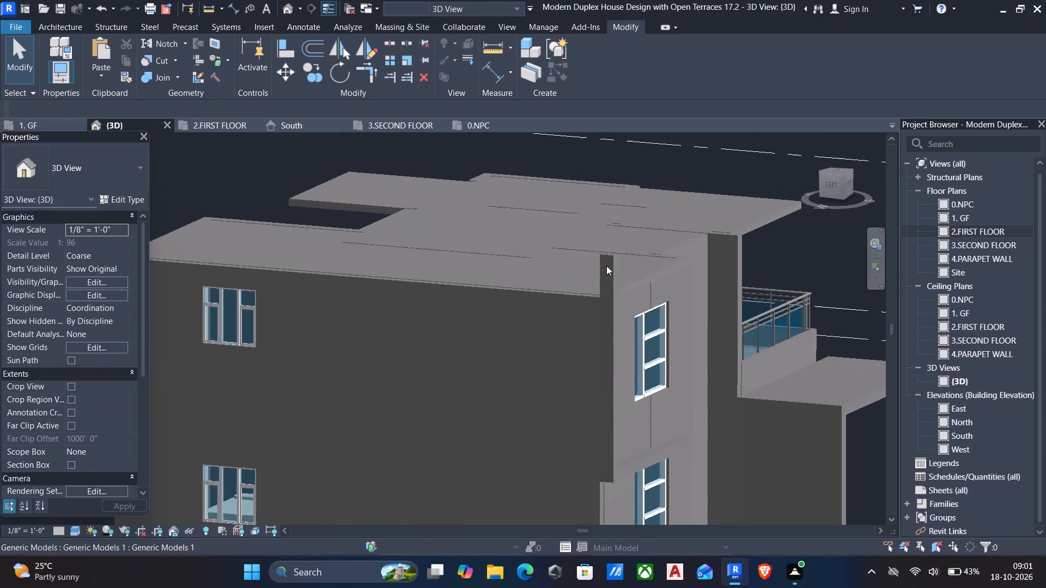
# Edit the boundary of the 6" roof slab in the 3.SECOND FLOOR plan and delete its two lines around the front terrace corner.
pyautogui.scroll(-3, 725, 305)
pyautogui.keyDown('shift'); pyautogui.moveTo(724, 308); pyautogui.dragTo(561, 250, button='middle'); pyautogui.keyUp('shift')
pyautogui.keyDown('shift'); pyautogui.scroll(1, 709, 313); pyautogui.keyUp('shift')
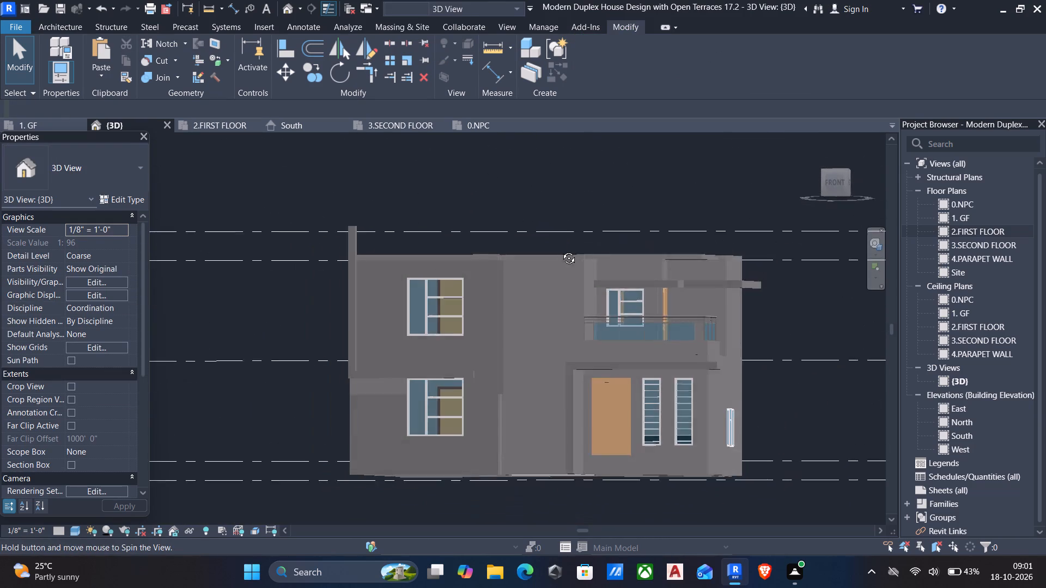
pyautogui.keyDown('shift'); pyautogui.moveTo(561, 250); pyautogui.dragTo(482, 294, button='middle'); pyautogui.keyUp('shift')
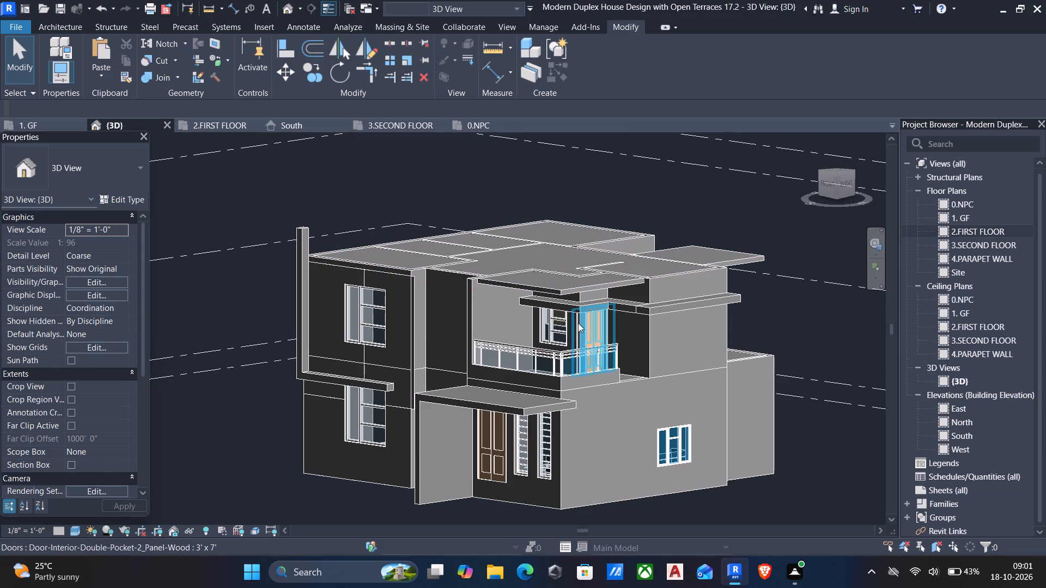
pyautogui.click(571, 293)
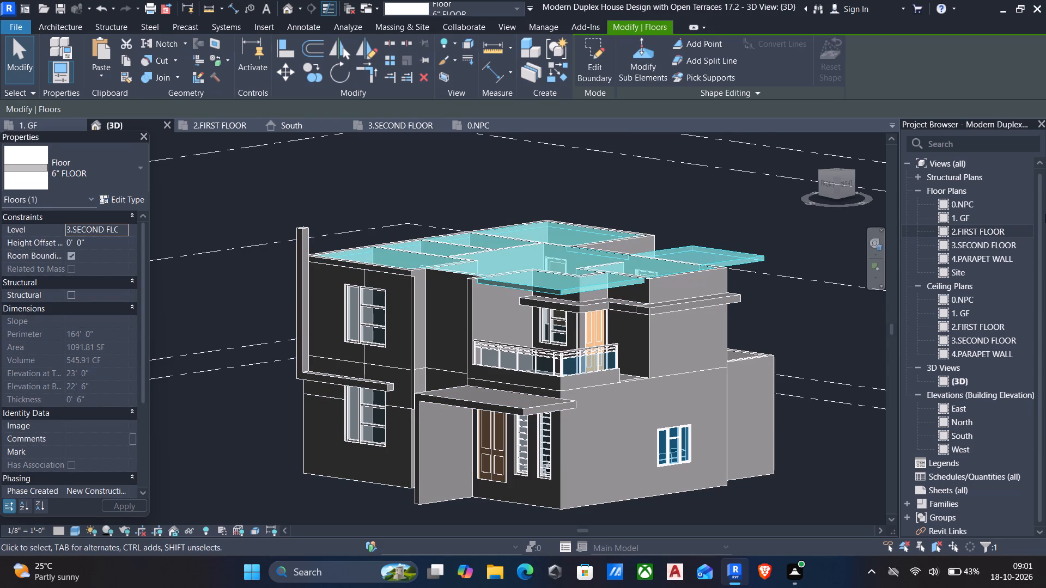
pyautogui.doubleClick(987, 240)
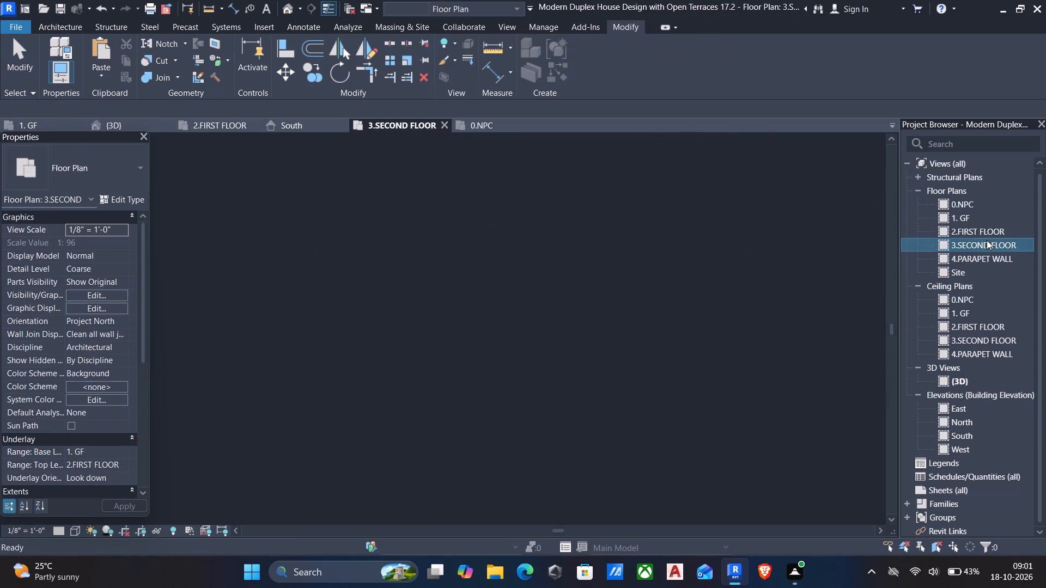
pyautogui.scroll(-6, 696, 262)
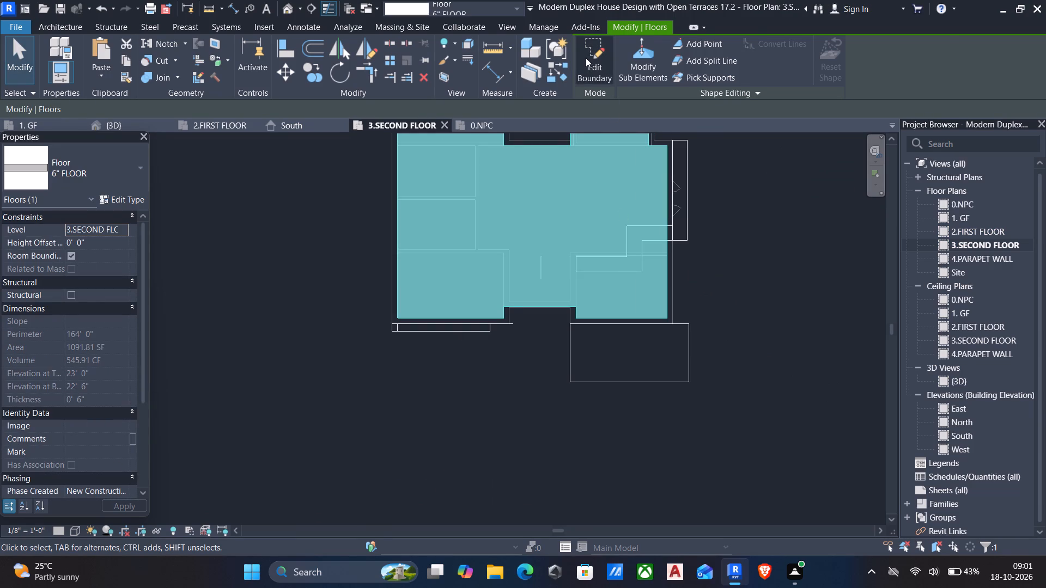
pyautogui.click(586, 58)
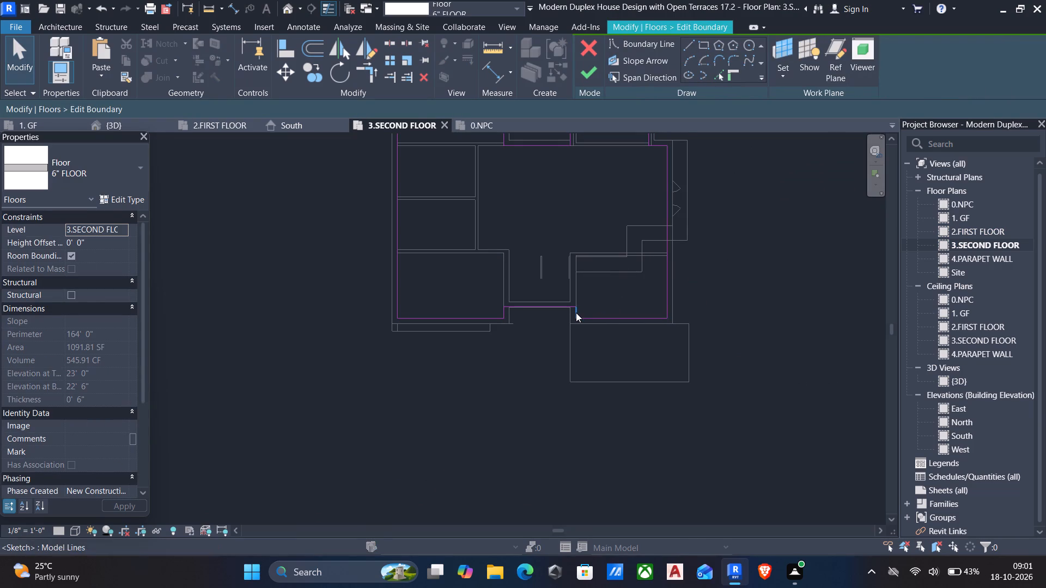
pyautogui.scroll(2, 569, 320)
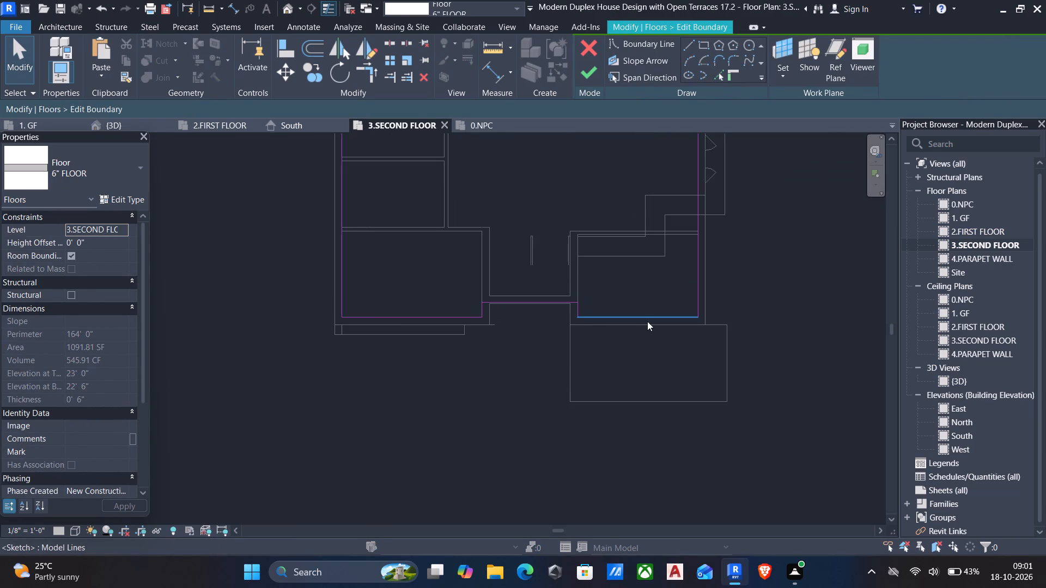
pyautogui.click(647, 321)
pyautogui.press('Delete')
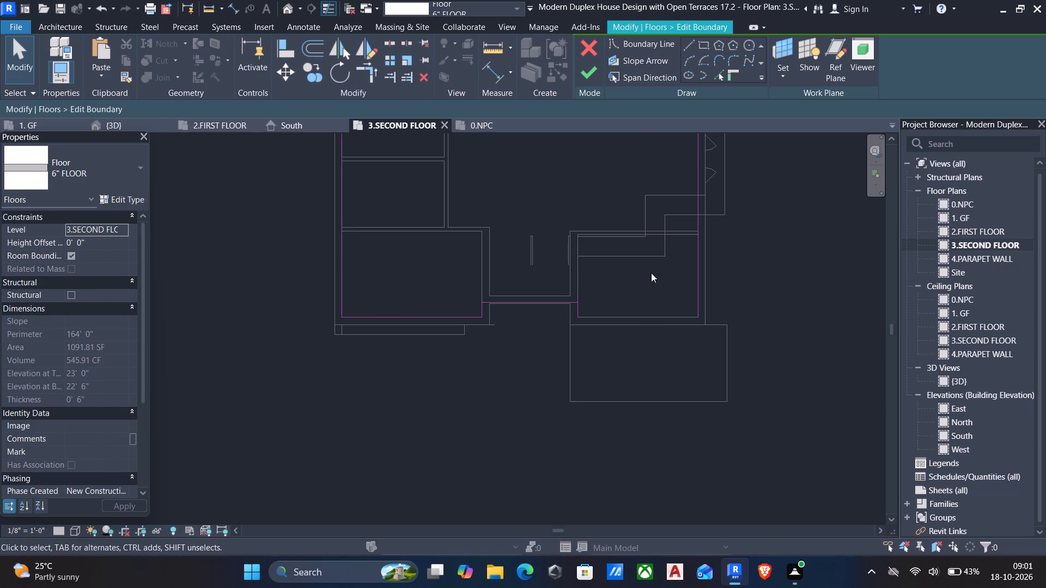
pyautogui.click(578, 308)
pyautogui.press('Delete')
# Draw a boundary line about 6' 1 1/2" long along the side wall face beside the front terrace, starting at the front wall's inner corner.
pyautogui.click(686, 47)
pyautogui.scroll(5, 580, 313)
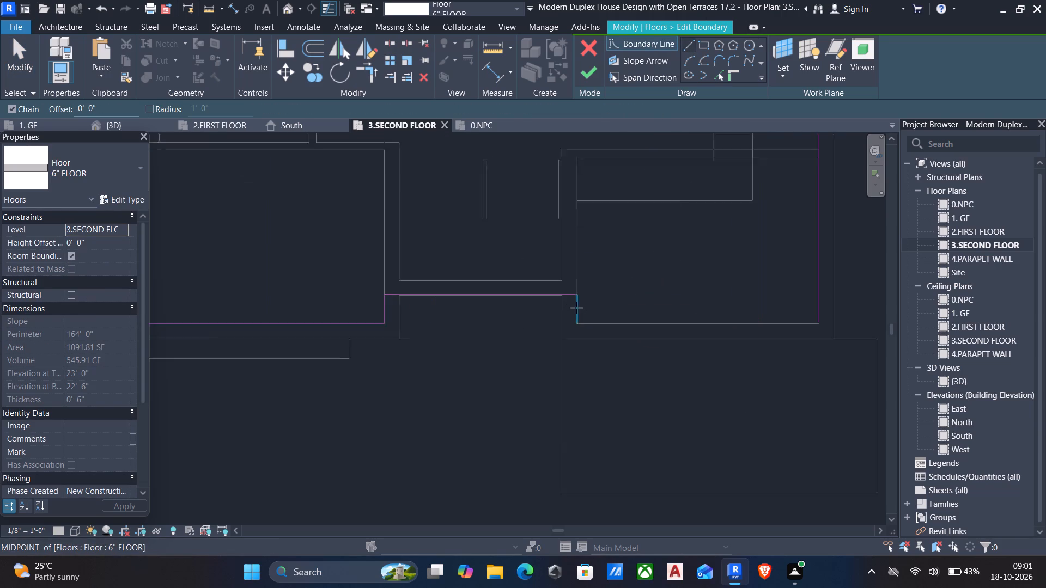
pyautogui.scroll(2, 576, 308)
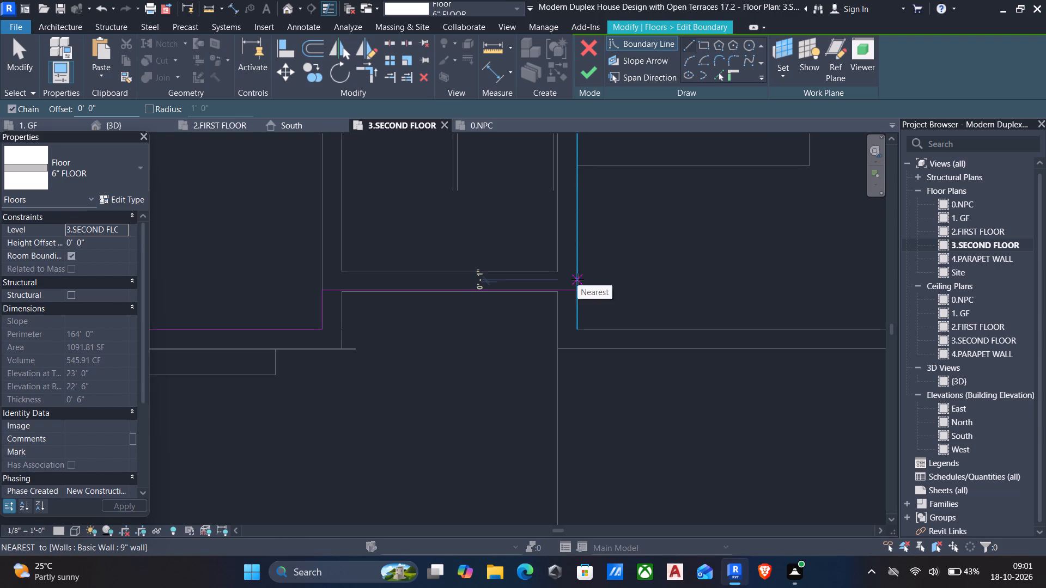
pyautogui.moveTo(558, 275); pyautogui.dragTo(562, 252)
pyautogui.moveTo(565, 224); pyautogui.dragTo(567, 308, button='middle')
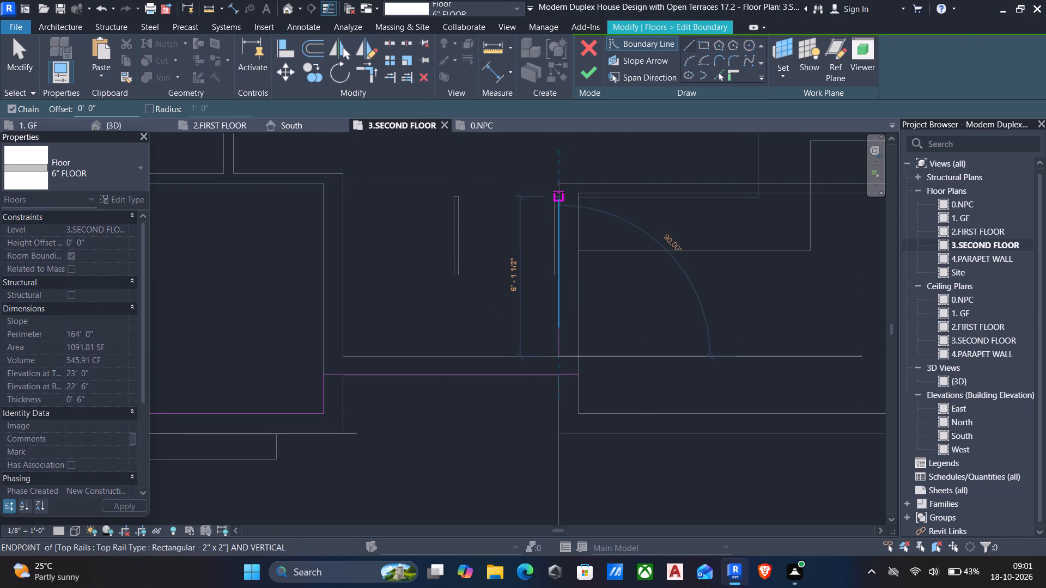
pyautogui.click(558, 192)
pyautogui.press('Escape')
pyautogui.scroll(-4, 668, 243)
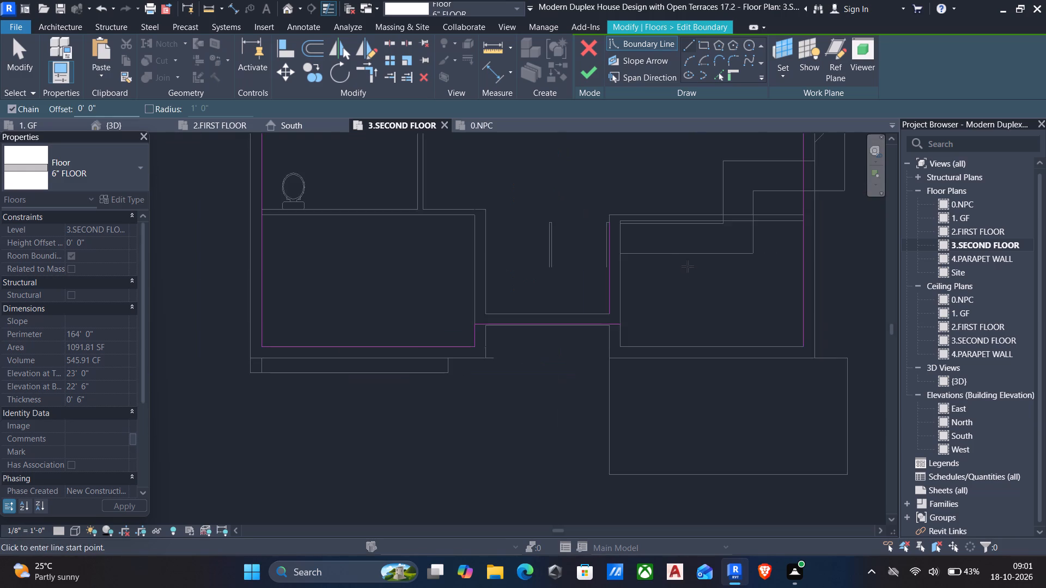
pyautogui.moveTo(687, 271); pyautogui.dragTo(632, 312, button='middle')
pyautogui.press('Escape')
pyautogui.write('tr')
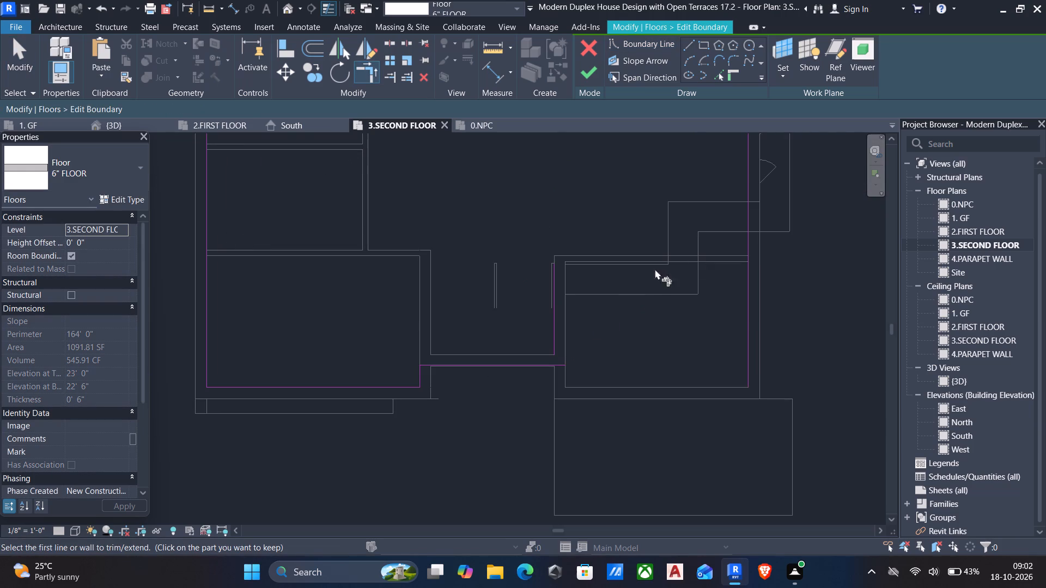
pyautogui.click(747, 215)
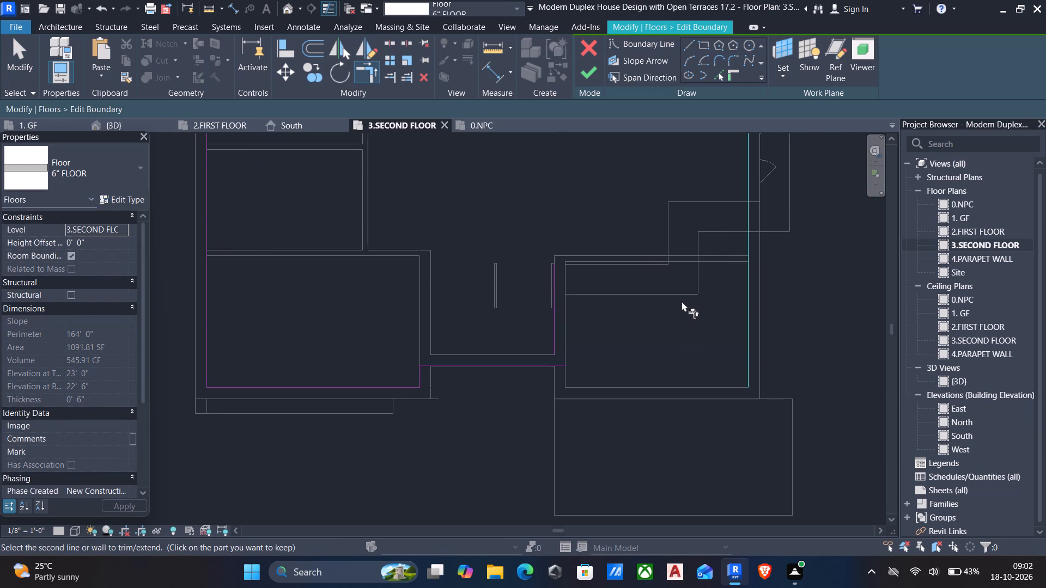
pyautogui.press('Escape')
# Draw a short boundary line along the wall face at the back of the front terrace.
pyautogui.click(688, 46)
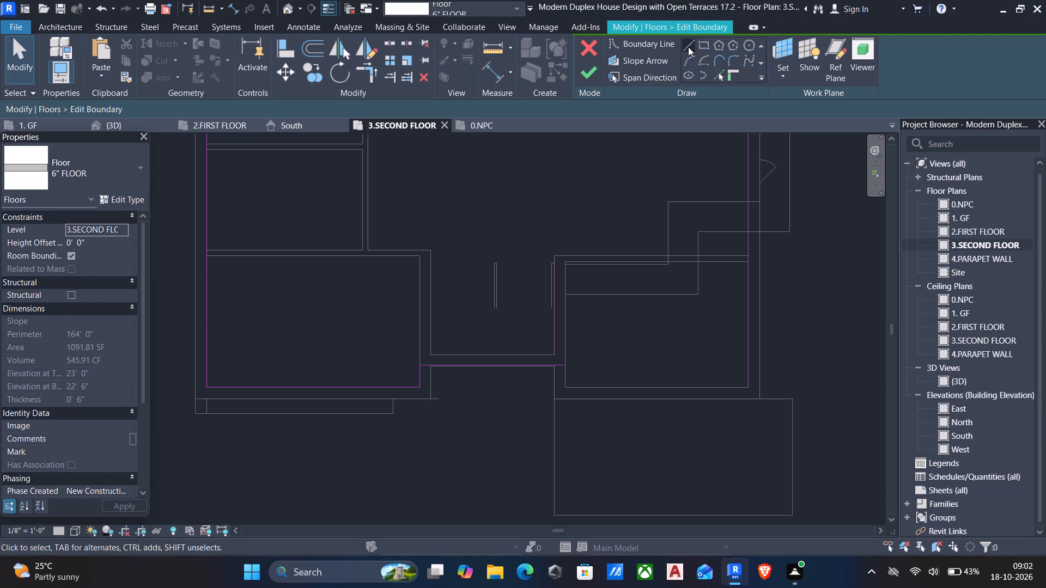
pyautogui.scroll(6, 703, 236)
pyautogui.click(689, 261)
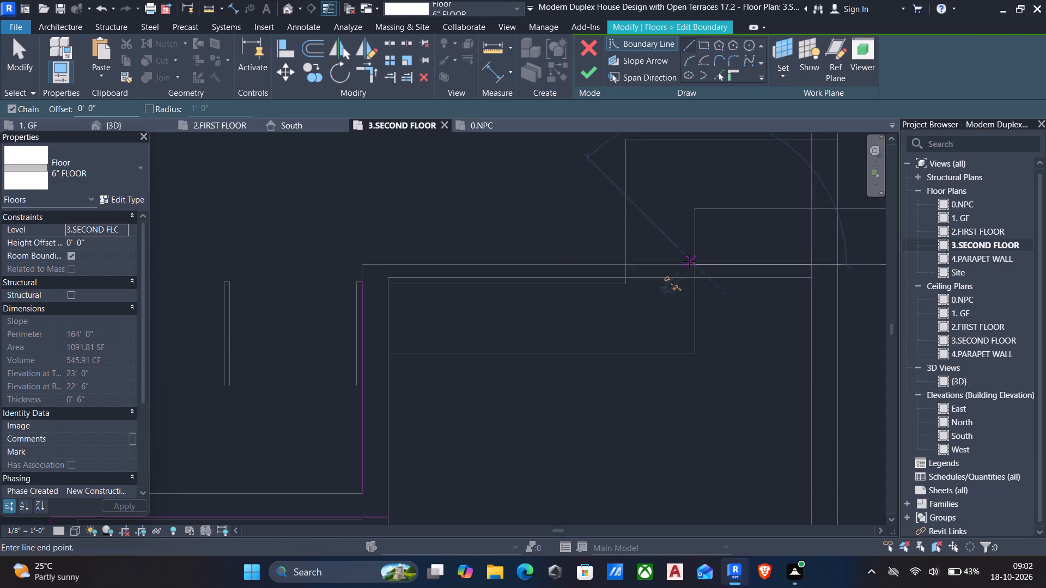
pyautogui.click(555, 262)
pyautogui.press('Escape')
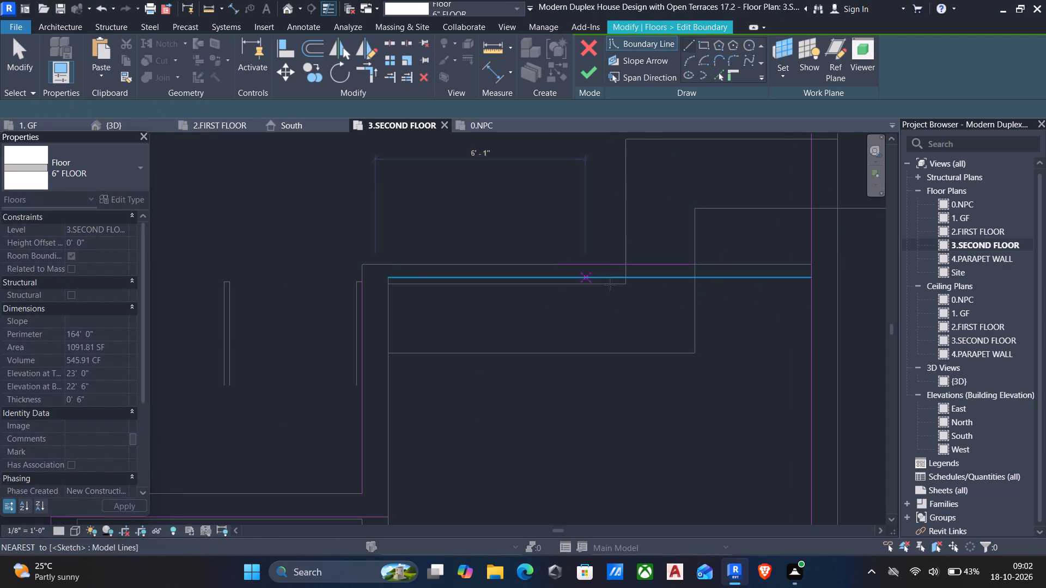
# Trim the short line into corners with the outer side boundary and the terrace-side line, and try to finish the boundary.
pyautogui.write('tr')
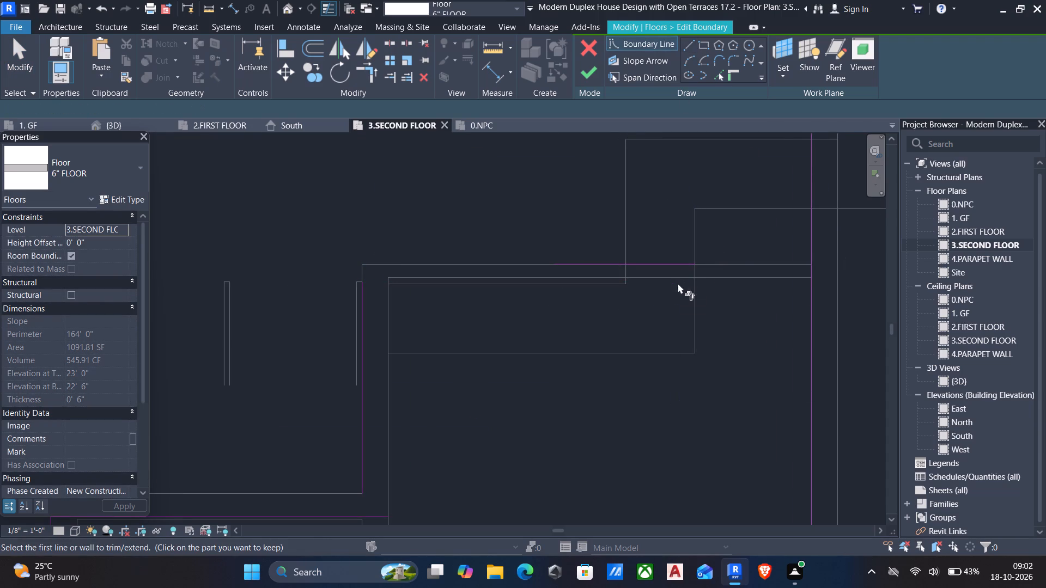
pyautogui.click(807, 216)
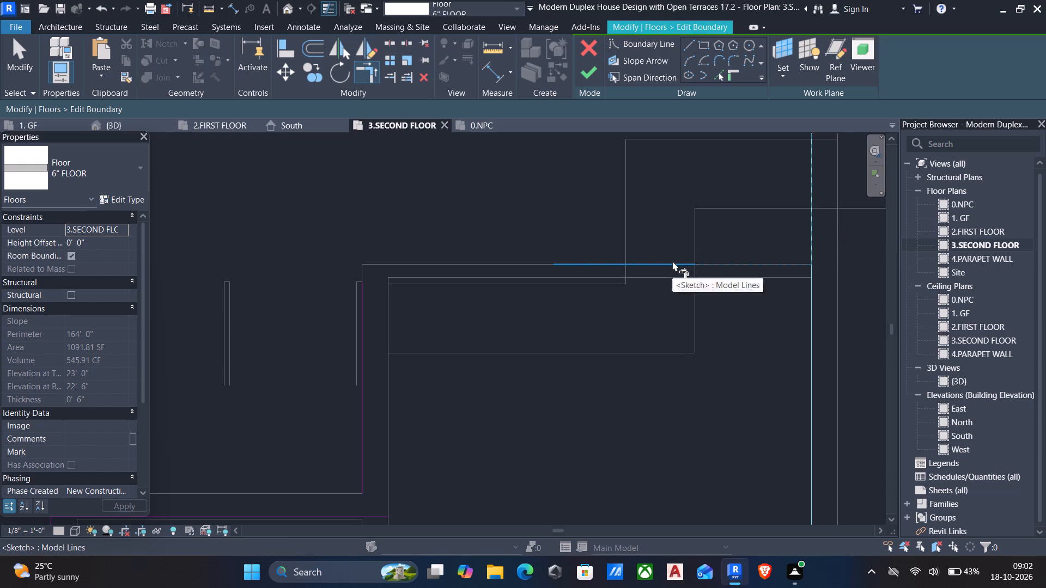
pyautogui.click(672, 261)
pyautogui.click(589, 262)
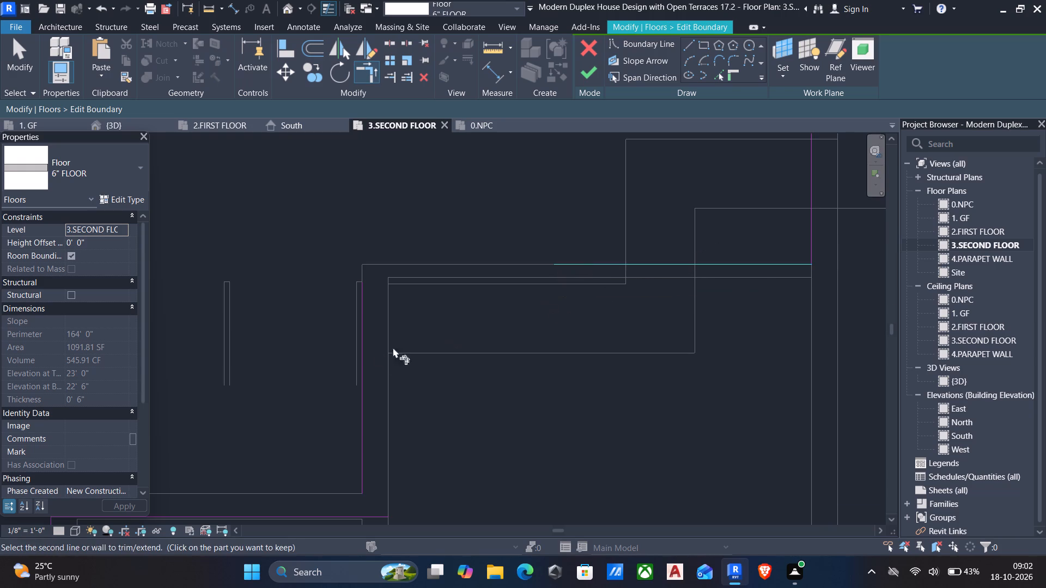
pyautogui.click(363, 397)
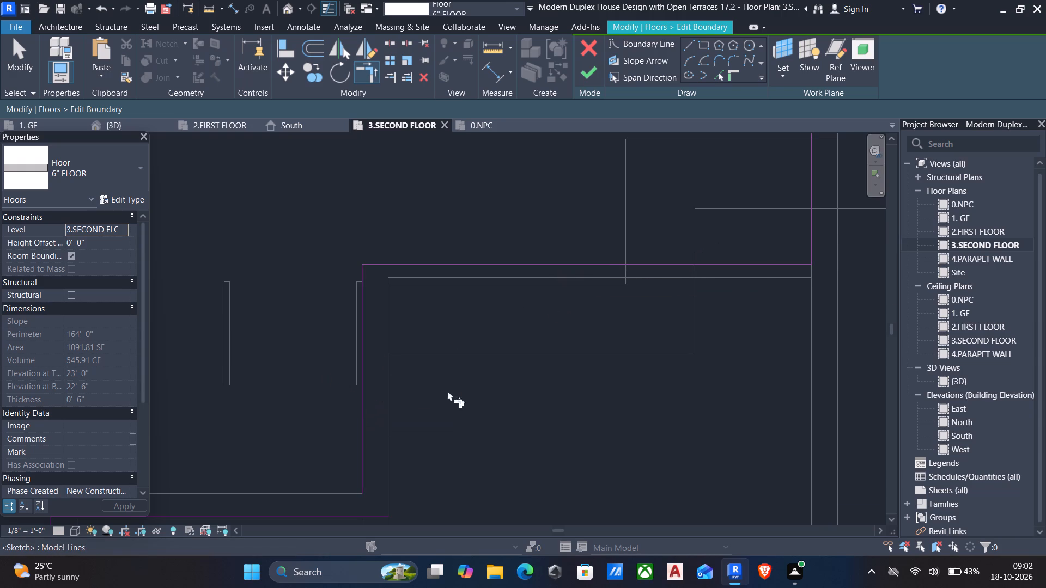
pyautogui.scroll(-4, 489, 395)
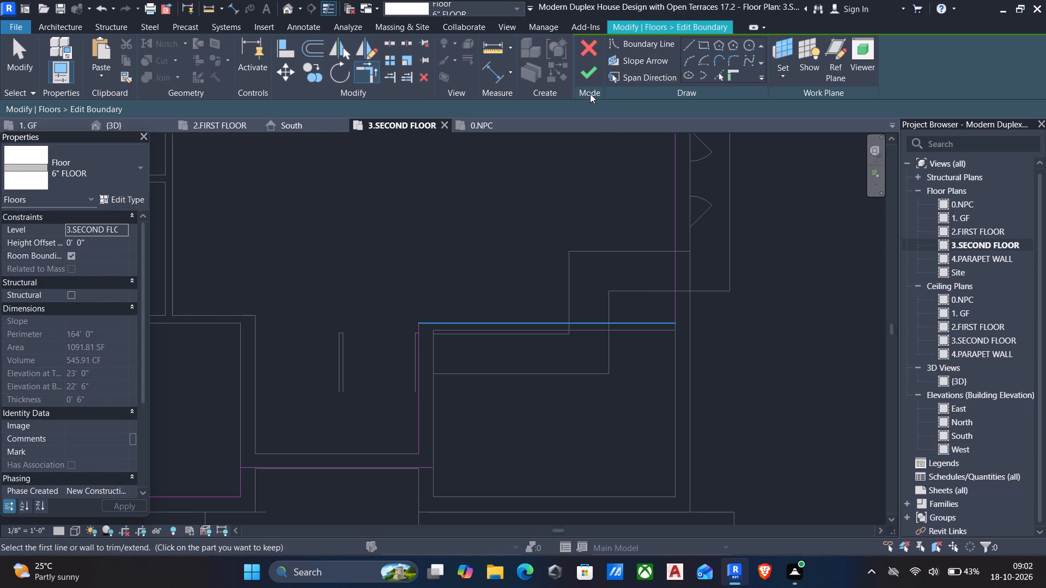
pyautogui.click(590, 75)
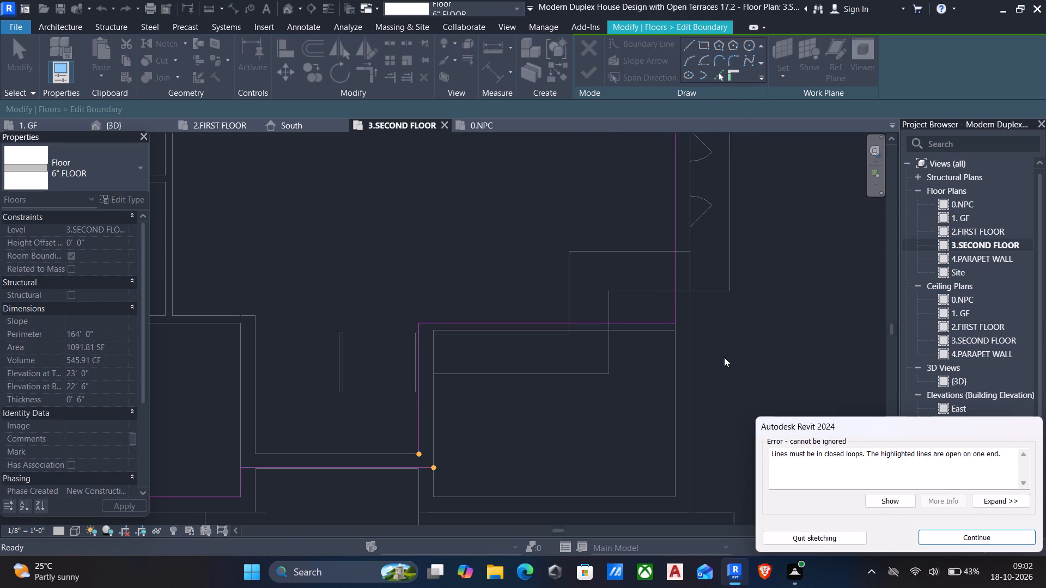
pyautogui.click(1002, 539)
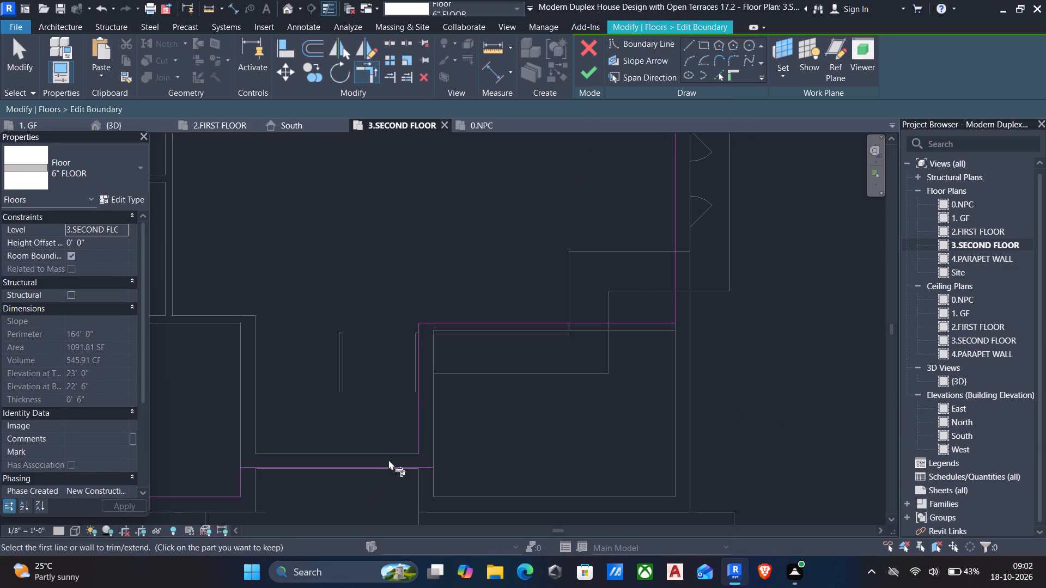
# Trim the front boundary line between the two front rooms to a corner with the new terrace-side line.
pyautogui.press('t')
pyautogui.press('r')
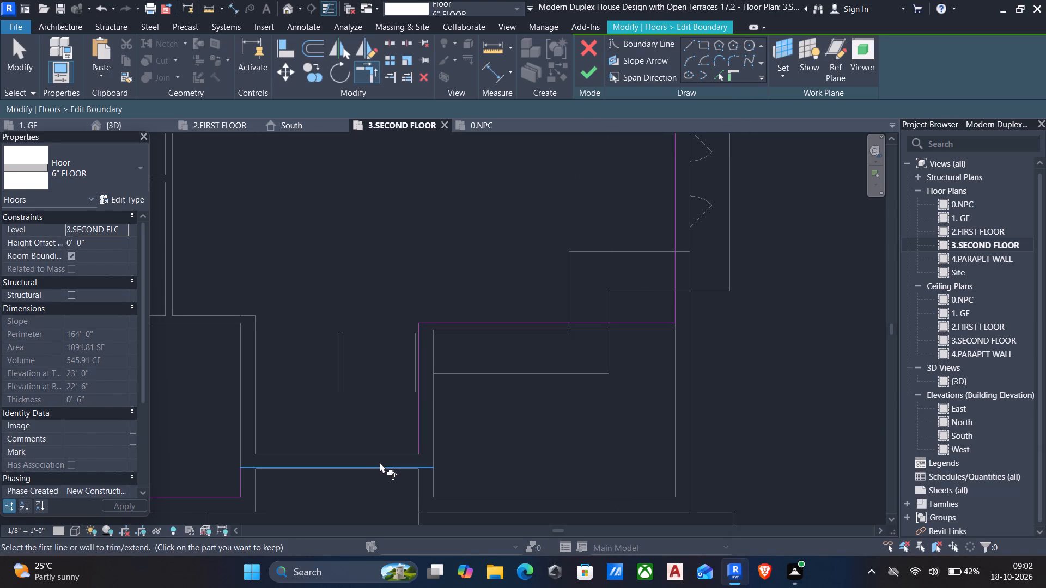
pyautogui.click(380, 462)
pyautogui.click(417, 425)
pyautogui.scroll(-5, 416, 439)
pyautogui.moveTo(373, 467); pyautogui.dragTo(471, 438, button='middle')
pyautogui.scroll(4, 466, 437)
pyautogui.press('Escape')
# Align the front boundary line between the two front rooms with the inner face of the 9" front wall.
pyautogui.scroll(2, 467, 423)
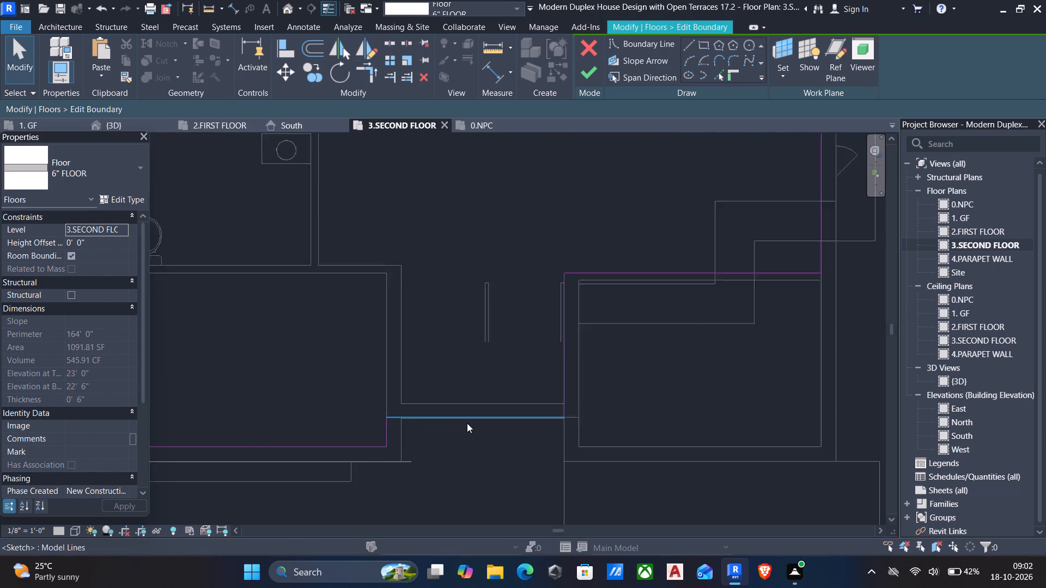
pyautogui.scroll(1, 467, 423)
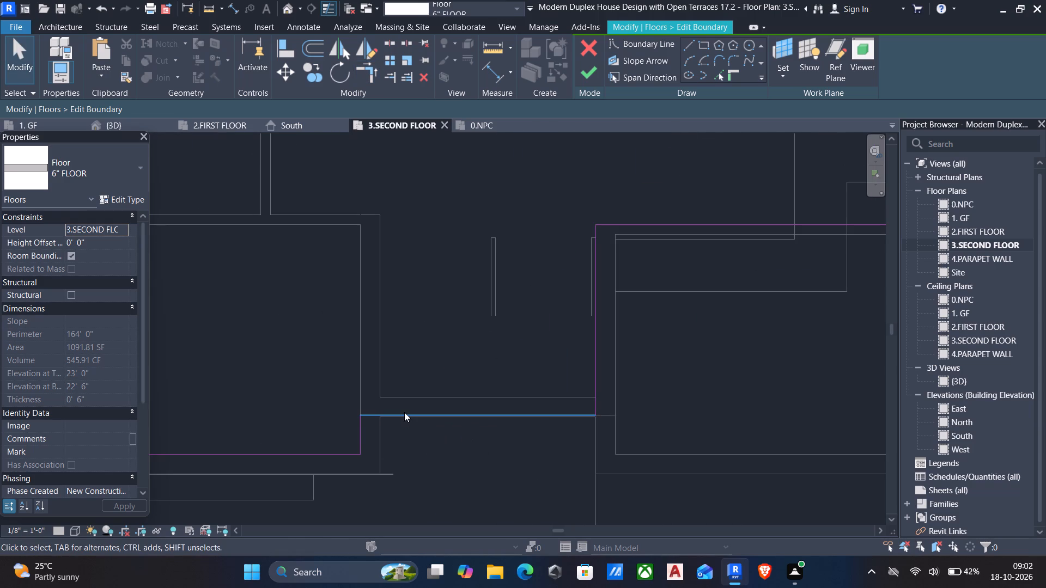
pyautogui.write('al')
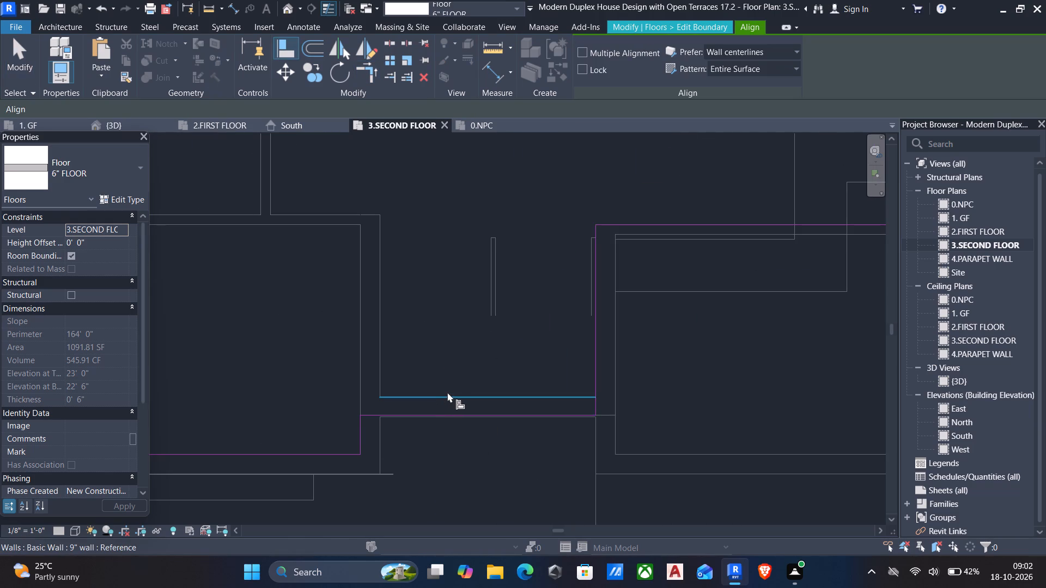
pyautogui.click(447, 394)
pyautogui.scroll(4, 391, 416)
pyautogui.click(360, 416)
pyautogui.scroll(-5, 382, 420)
pyautogui.moveTo(399, 442); pyautogui.dragTo(426, 399, button='middle')
# Finish the roof slab's boundary edit without attaching the walls to its bottom.
pyautogui.click(710, 29)
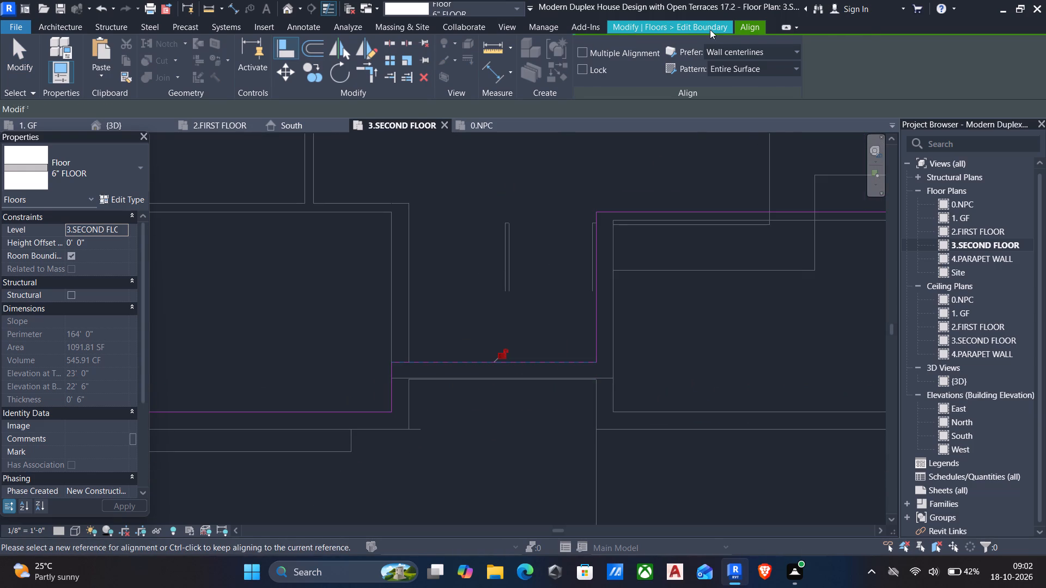
pyautogui.click(592, 77)
pyautogui.scroll(-4, 549, 241)
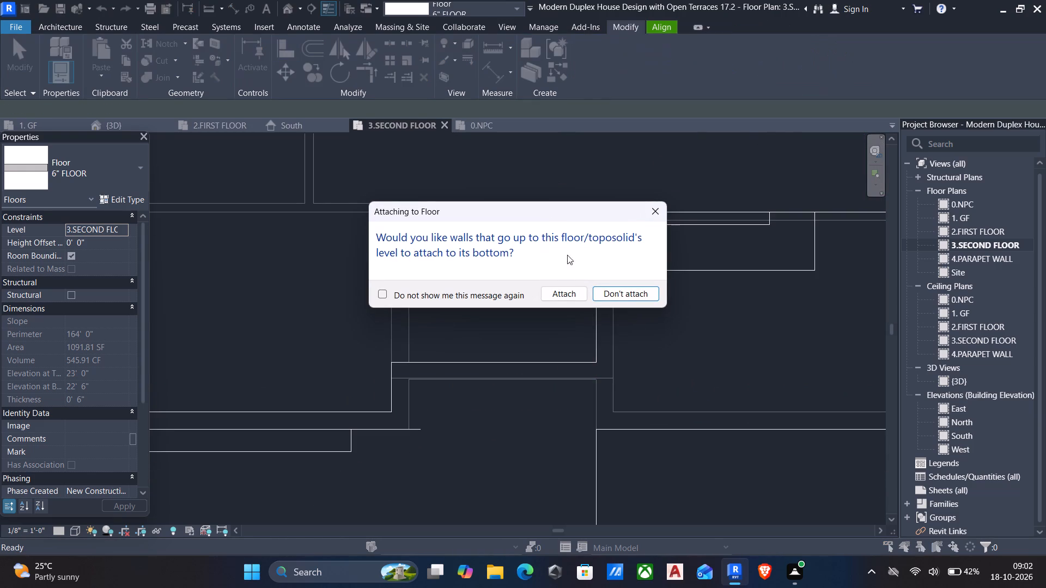
pyautogui.click(624, 291)
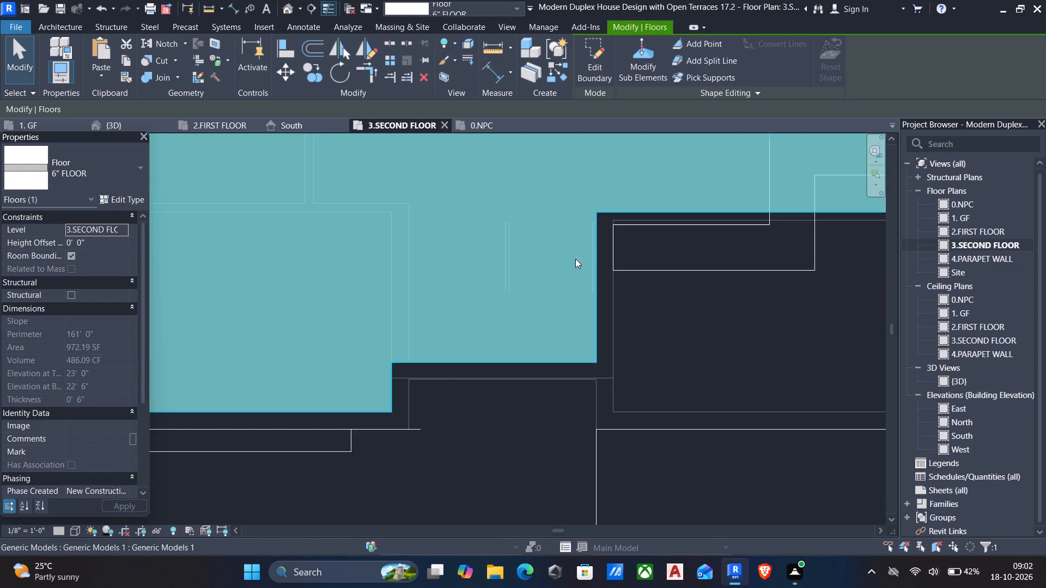
# Examine the reshaped roof slab around the terraces in 3D.
pyautogui.click(288, 9)
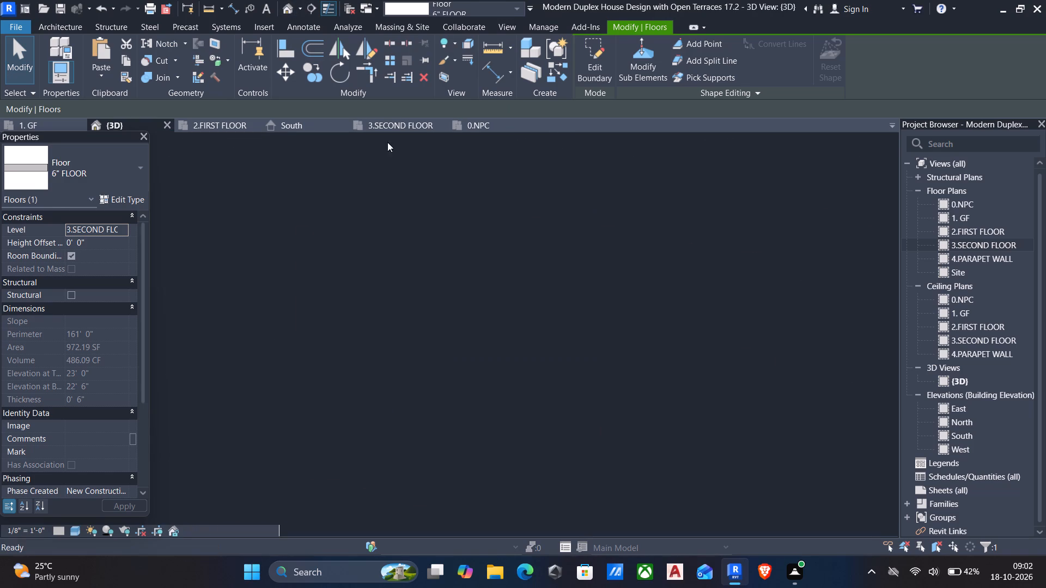
pyautogui.scroll(-1, 512, 277)
pyautogui.moveTo(519, 292); pyautogui.dragTo(412, 413, button='middle')
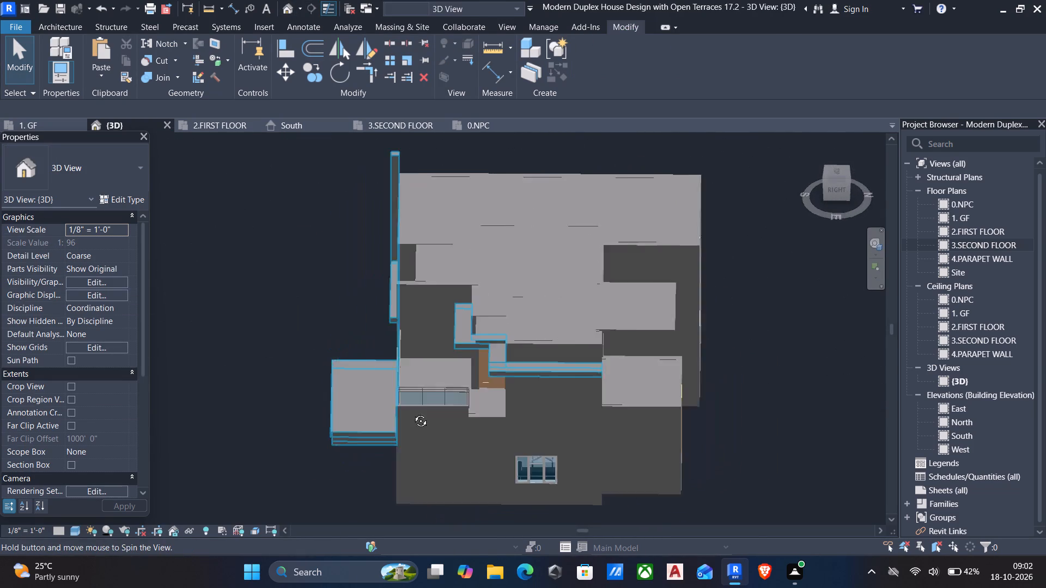
pyautogui.moveTo(412, 413); pyautogui.dragTo(768, 438, button='middle')
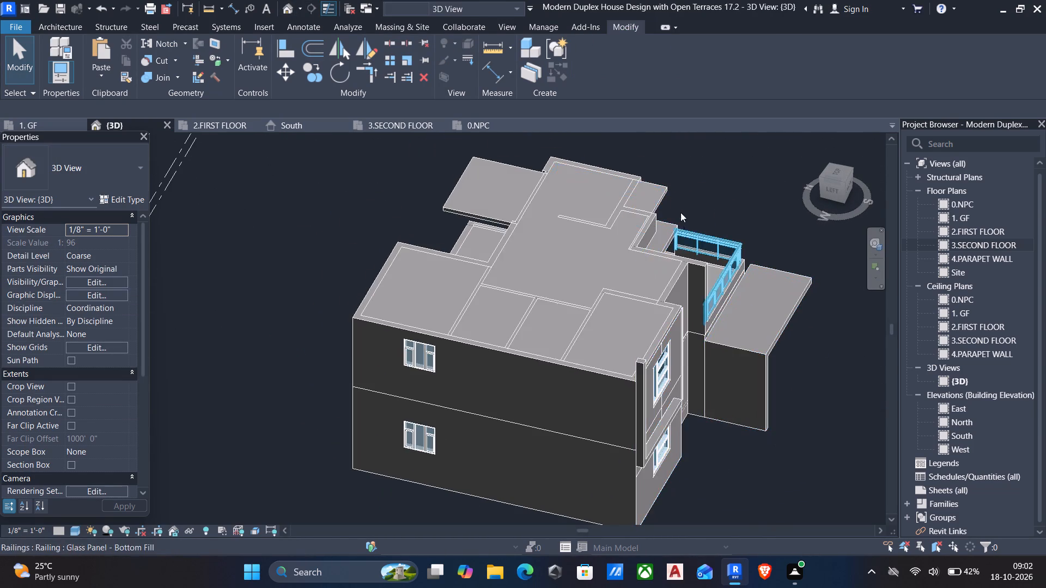
# Reopen the roof slab's boundary for editing in the 3.SECOND FLOOR plan.
pyautogui.scroll(5, 660, 207)
pyautogui.moveTo(625, 255); pyautogui.dragTo(638, 320, button='middle')
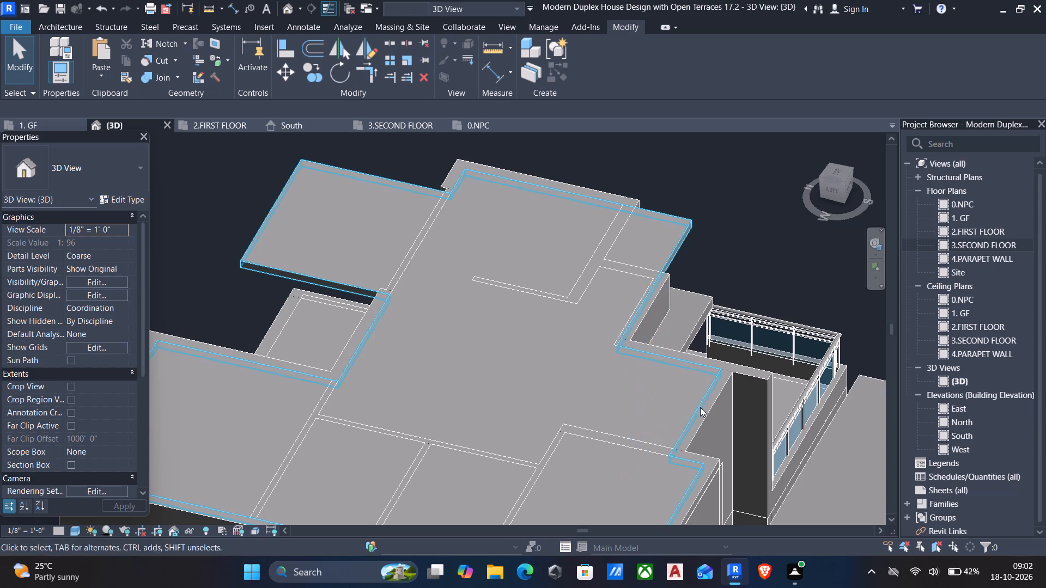
pyautogui.scroll(5, 726, 397)
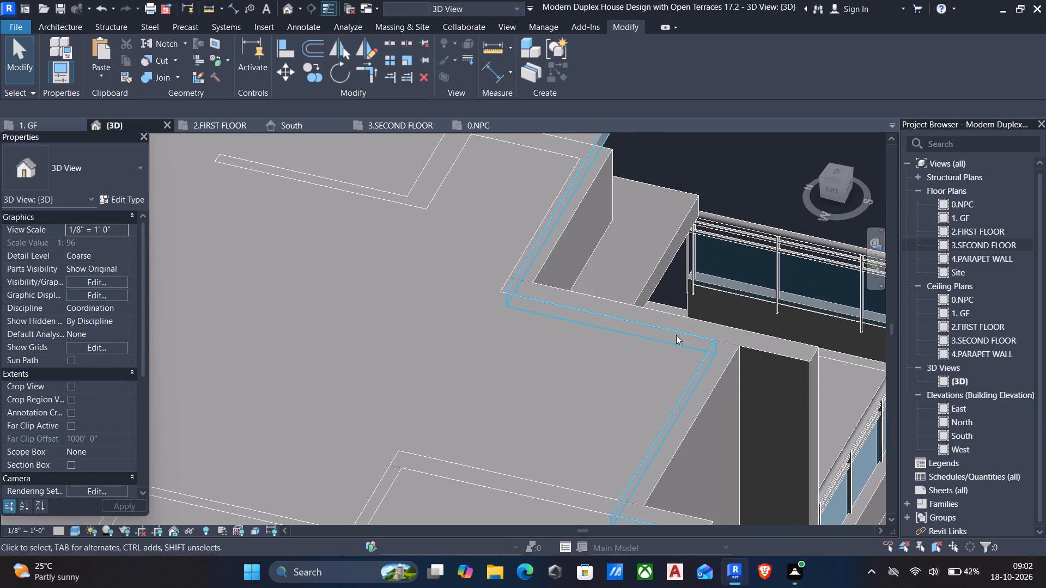
pyautogui.click(675, 335)
pyautogui.scroll(-5, 522, 321)
pyautogui.moveTo(486, 323); pyautogui.dragTo(503, 330, button='middle')
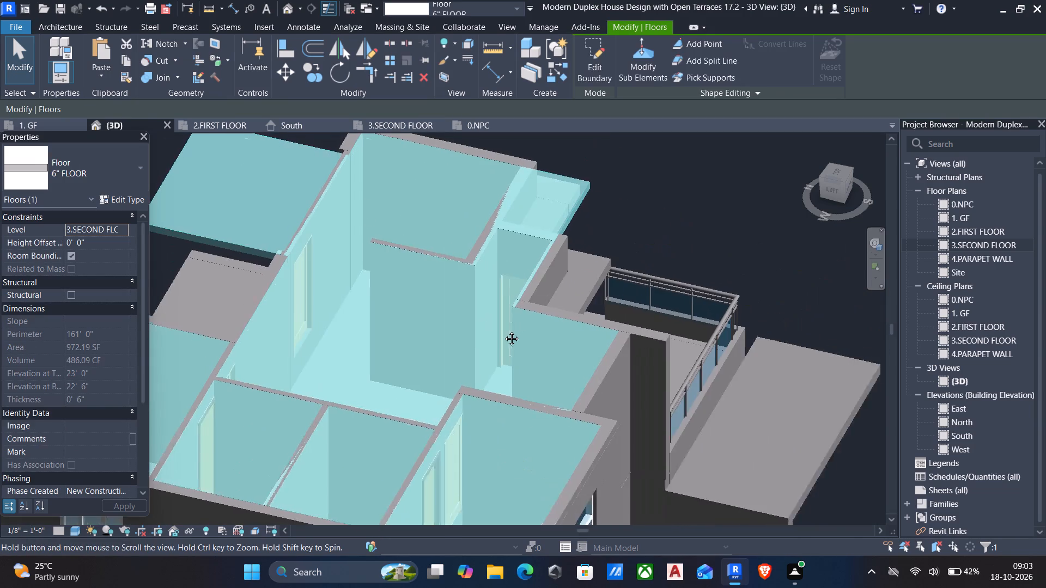
pyautogui.moveTo(503, 330); pyautogui.dragTo(567, 379, button='middle')
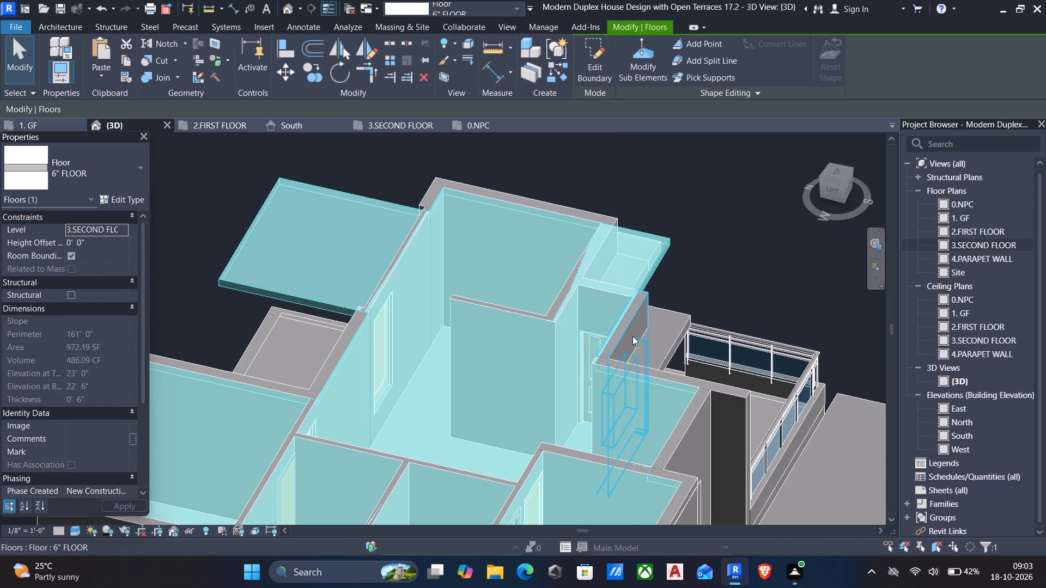
pyautogui.scroll(-3, 633, 340)
pyautogui.keyDown('shift'); pyautogui.moveTo(637, 340); pyautogui.dragTo(396, 208, button='middle'); pyautogui.keyUp('shift')
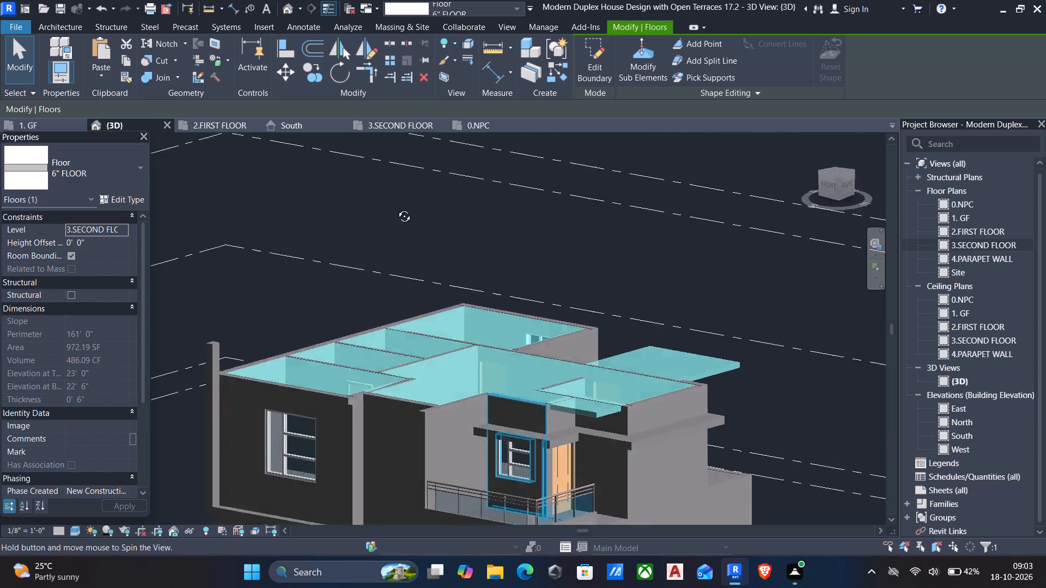
pyautogui.keyDown('shift'); pyautogui.moveTo(396, 208); pyautogui.dragTo(624, 315, button='middle'); pyautogui.keyUp('shift')
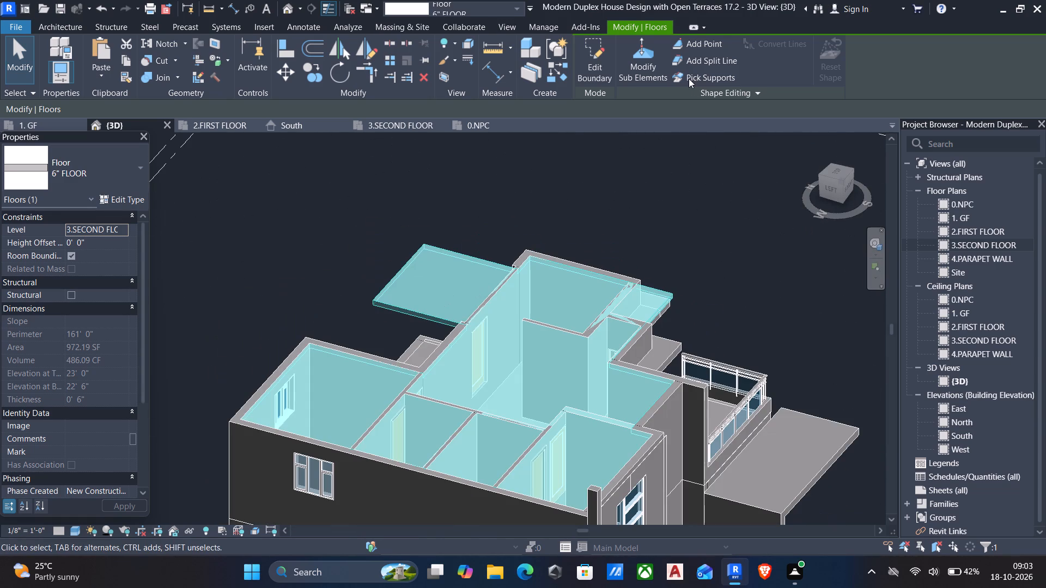
pyautogui.click(597, 53)
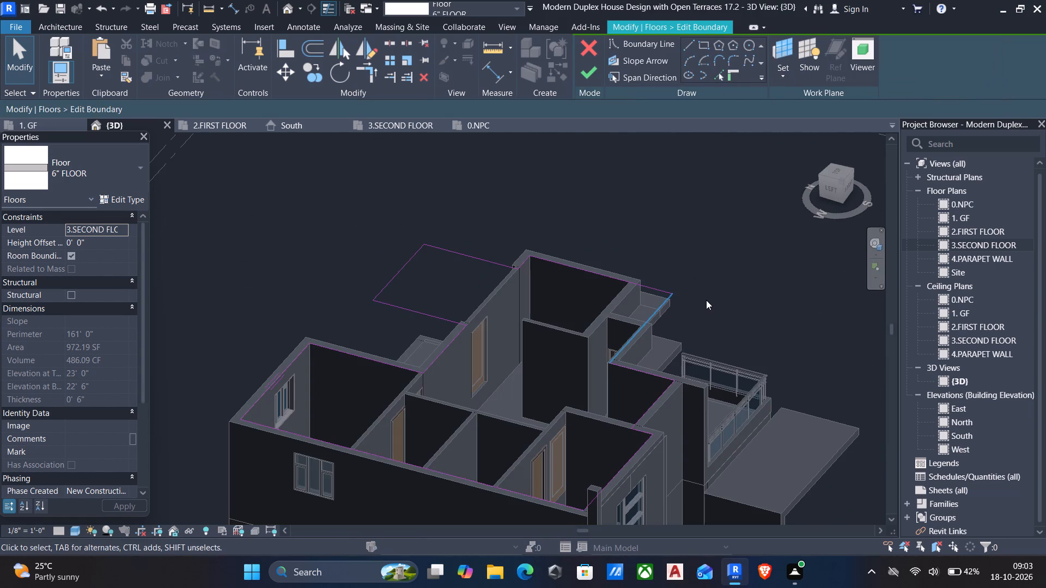
pyautogui.doubleClick(968, 242)
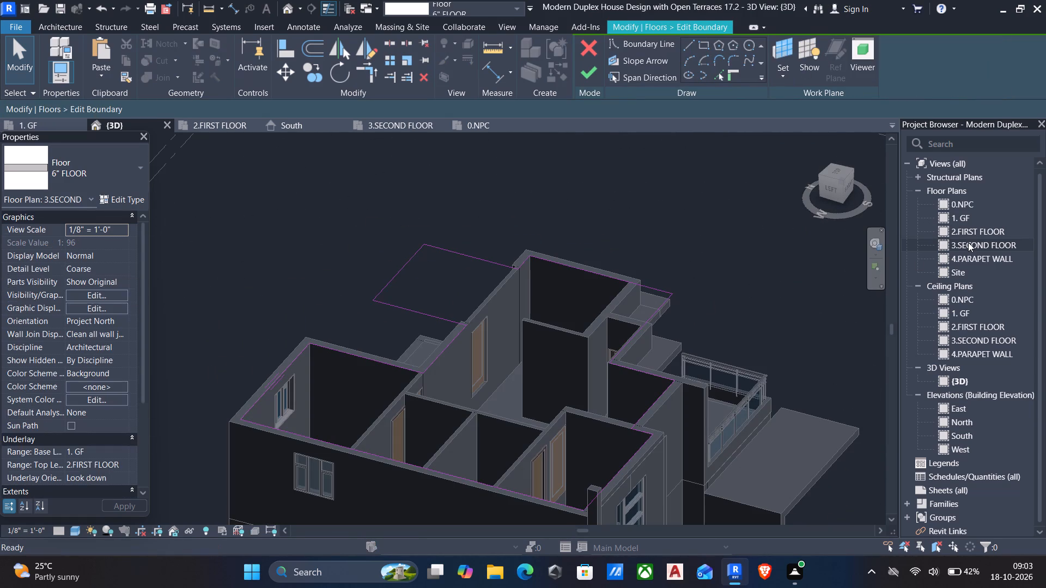
# Draw boundary lines along the stepped ledge's inner edges beside the front terrace: a horizontal one about 2'-7 1/2" long and a short vertical one.
pyautogui.scroll(-6, 694, 311)
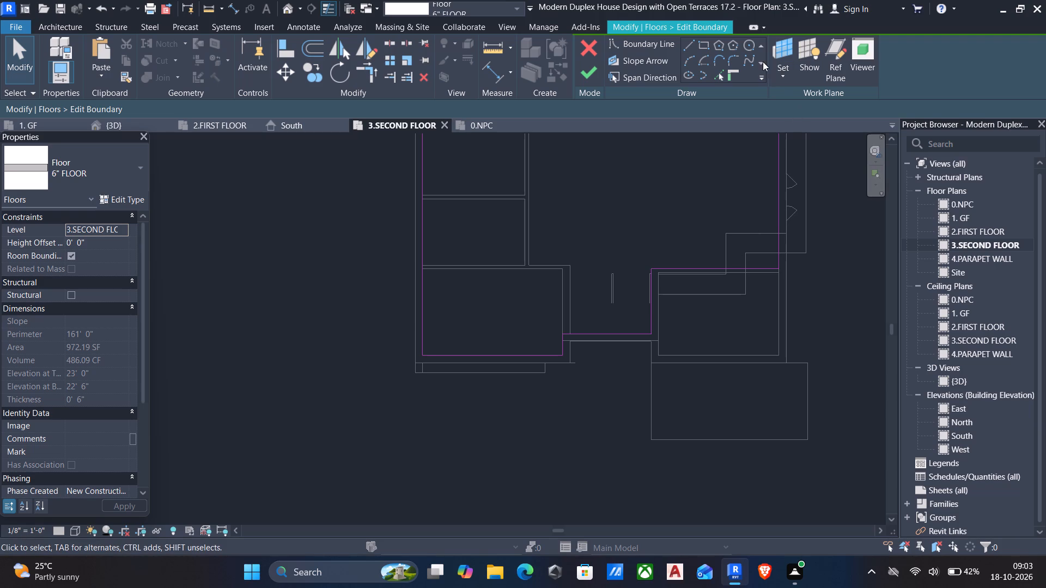
pyautogui.click(686, 49)
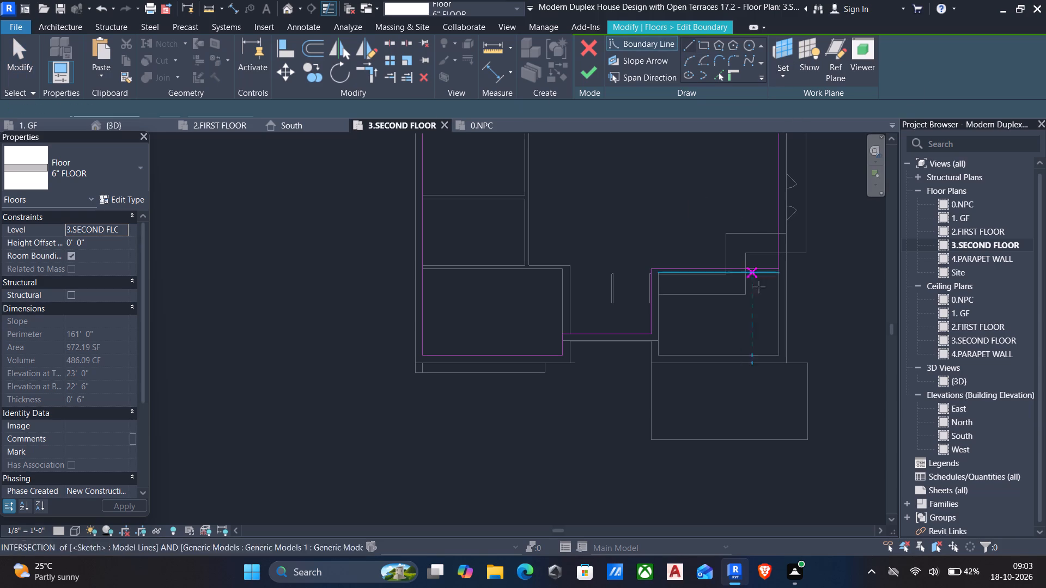
pyautogui.scroll(4, 741, 218)
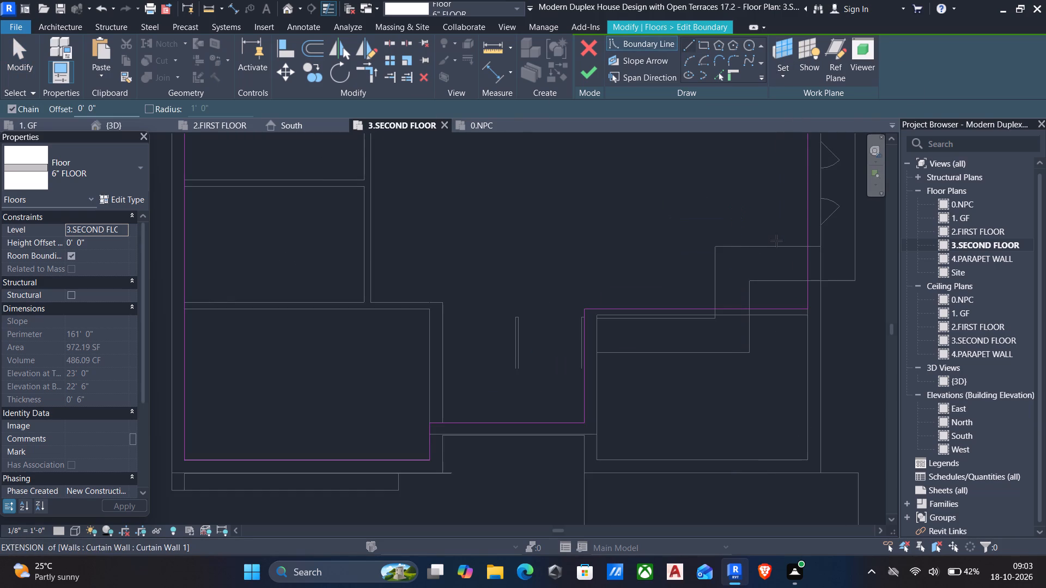
pyautogui.click(779, 243)
pyautogui.click(737, 244)
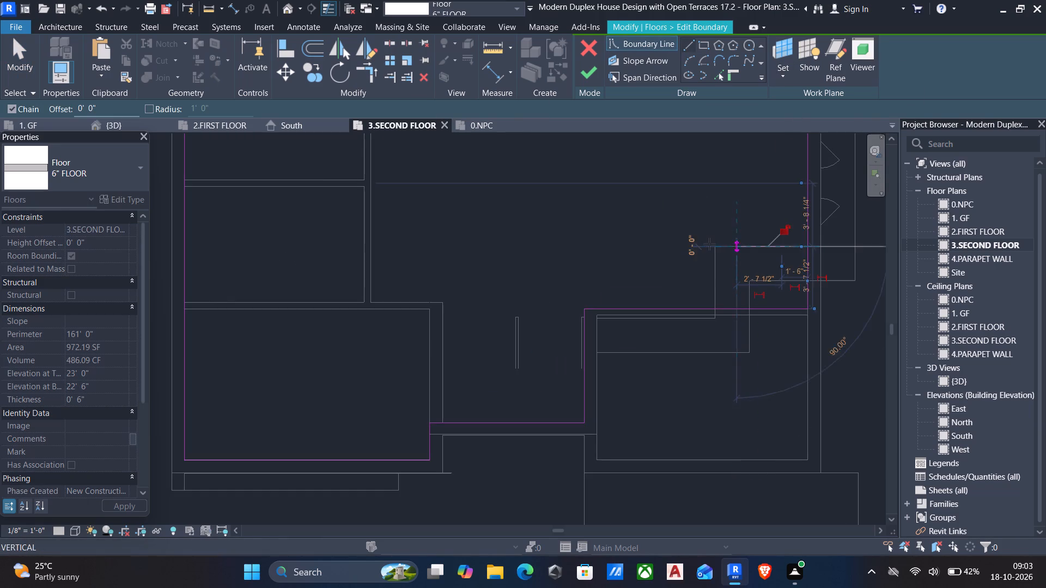
pyautogui.press('Escape')
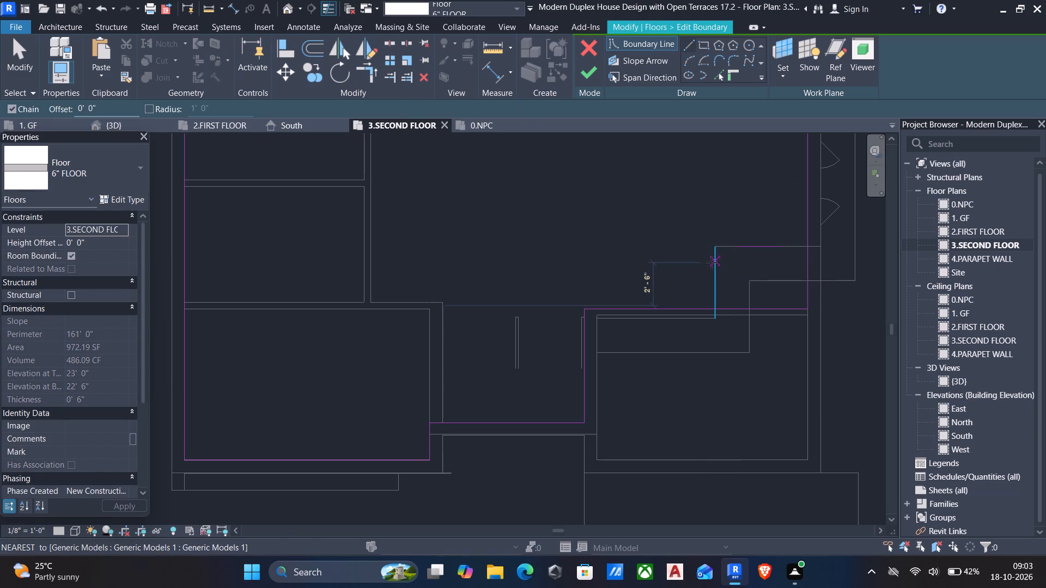
pyautogui.click(713, 264)
pyautogui.click(716, 293)
pyautogui.press('Escape')
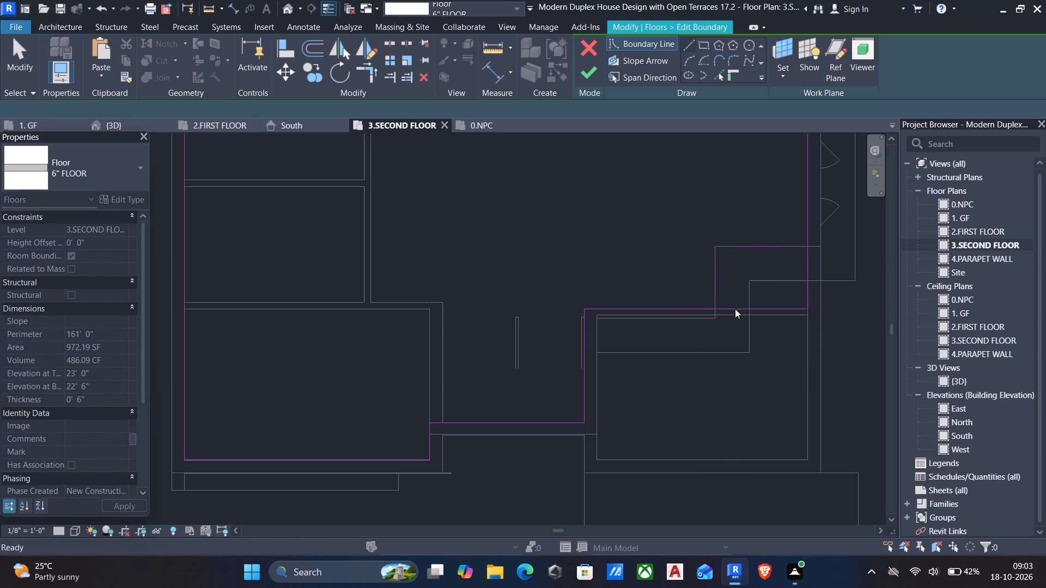
# Trim the two new ledge lines to corners with each other and with the adjoining front and side boundary lines.
pyautogui.moveTo(767, 377); pyautogui.dragTo(720, 407, button='middle')
pyautogui.press('Escape')
pyautogui.write('tr')
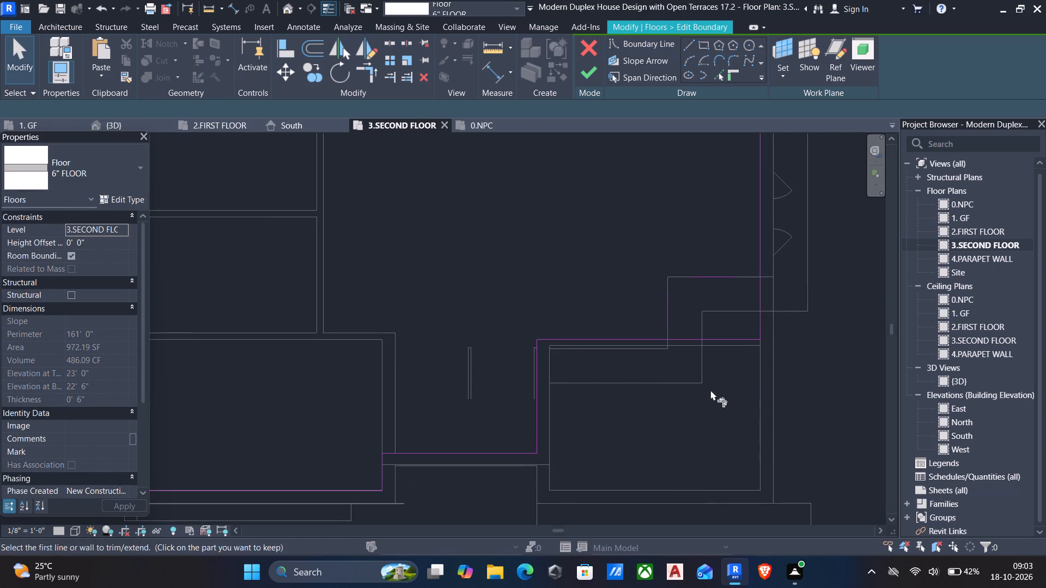
pyautogui.click(613, 336)
pyautogui.click(670, 318)
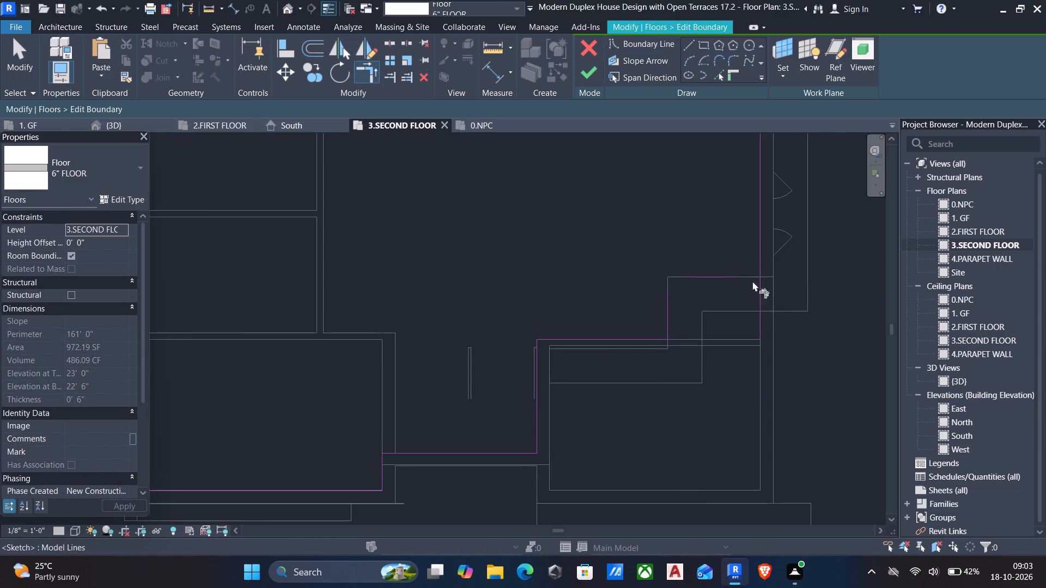
pyautogui.click(764, 232)
pyautogui.click(720, 278)
pyautogui.click(696, 278)
pyautogui.click(666, 301)
# Finish the roof slab's boundary edit without attaching the walls to its bottom.
pyautogui.click(589, 80)
pyautogui.click(610, 294)
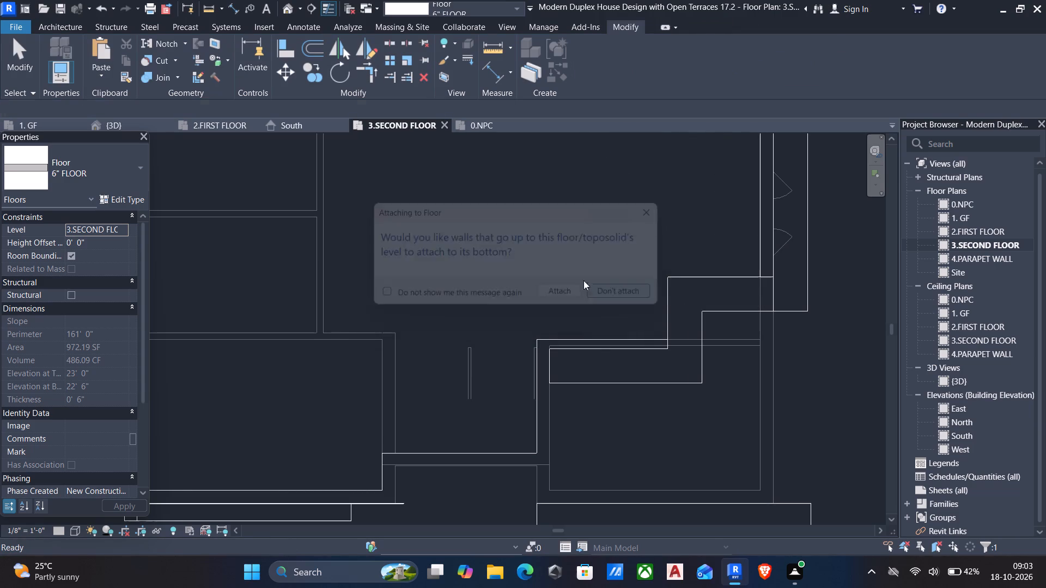
# Examine the notched roof slab and the terrace-side ledges from around the house in 3D.
pyautogui.scroll(-3, 574, 272)
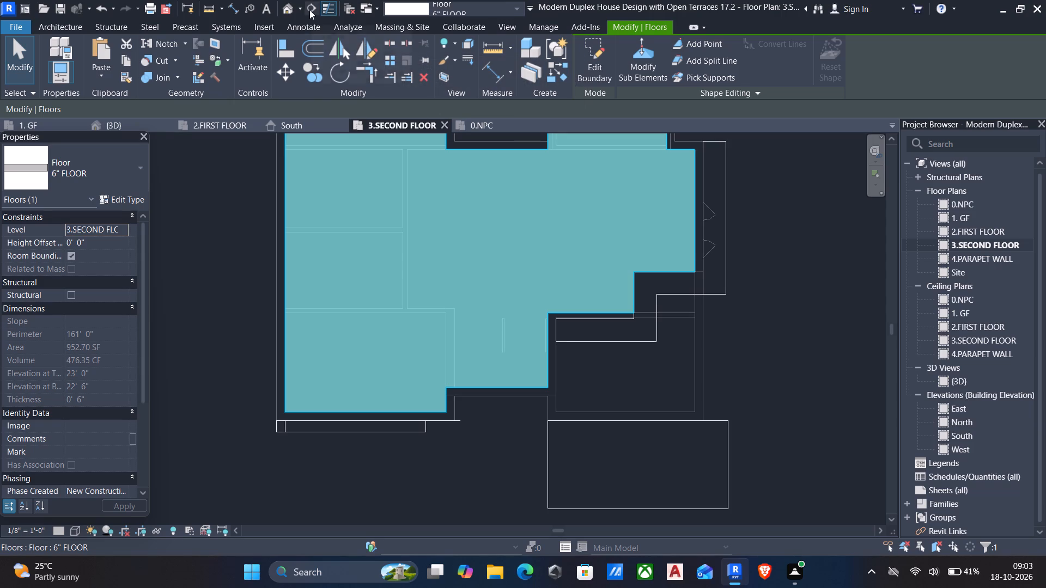
pyautogui.click(287, 7)
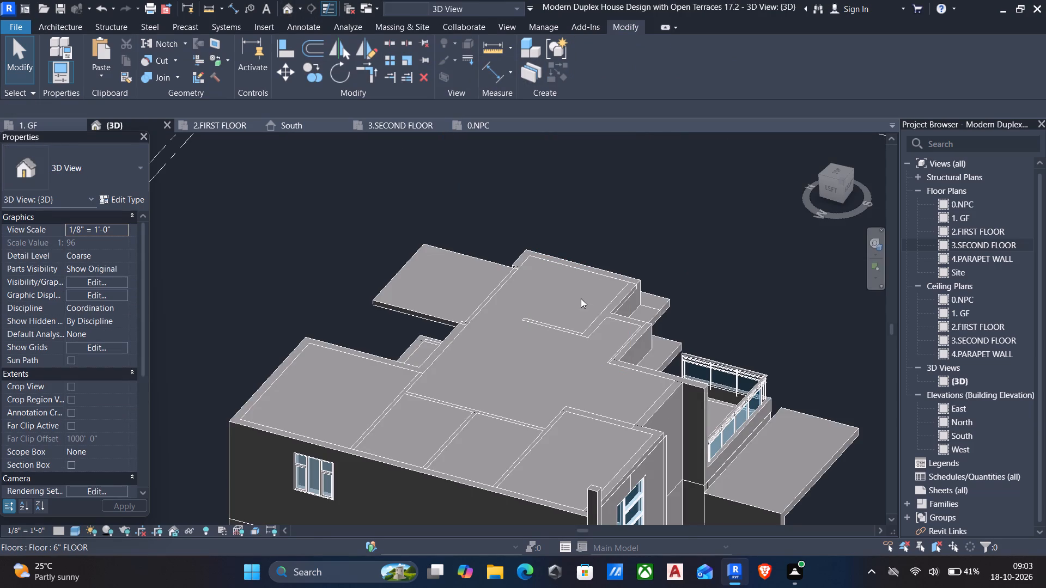
pyautogui.moveTo(584, 302); pyautogui.dragTo(297, 199, button='middle')
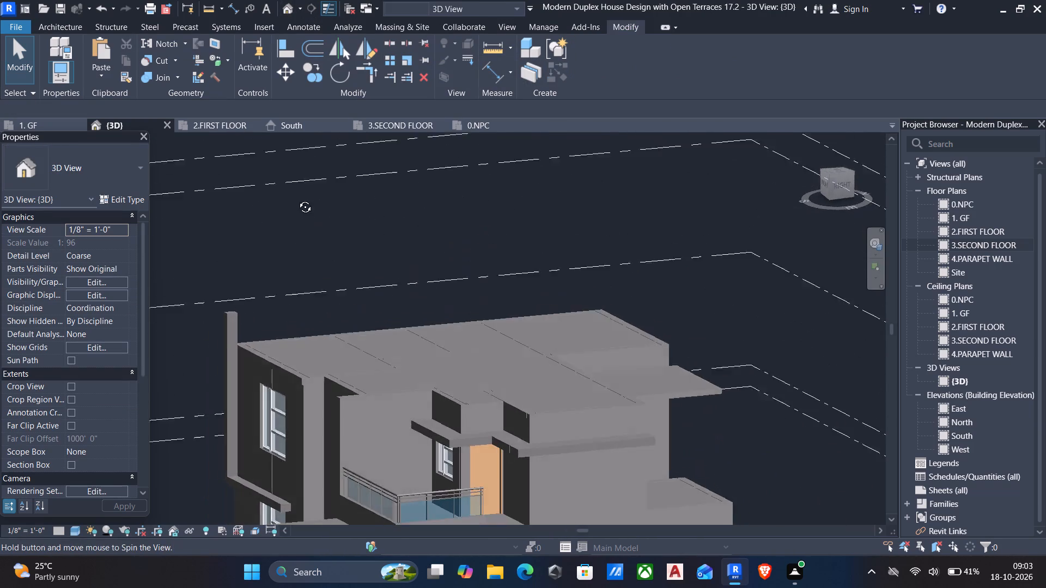
pyautogui.moveTo(297, 199); pyautogui.dragTo(106, 251, button='middle')
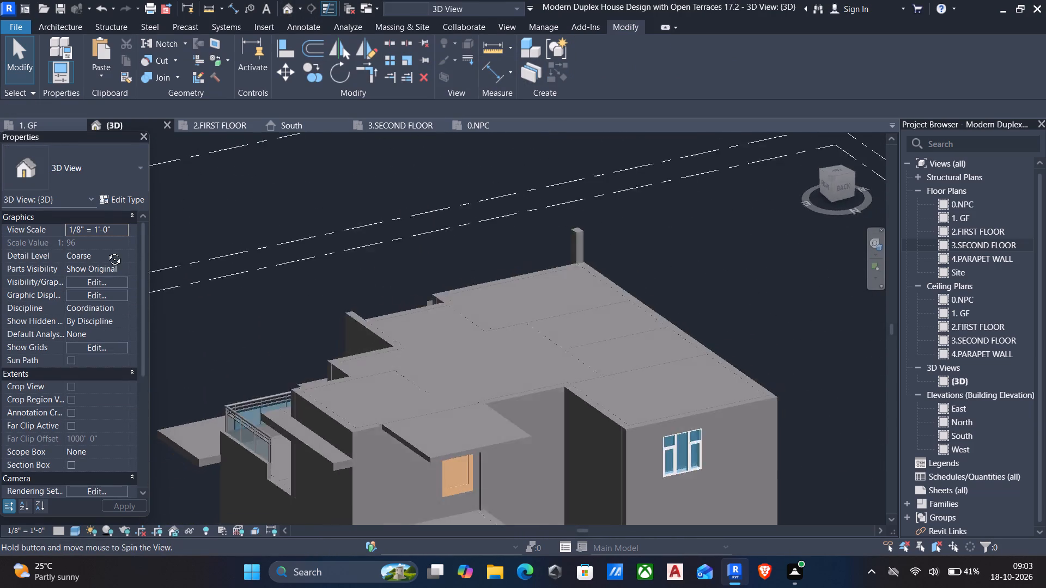
pyautogui.moveTo(106, 251); pyautogui.dragTo(223, 246, button='middle')
pyautogui.moveTo(450, 361); pyautogui.dragTo(484, 238, button='middle')
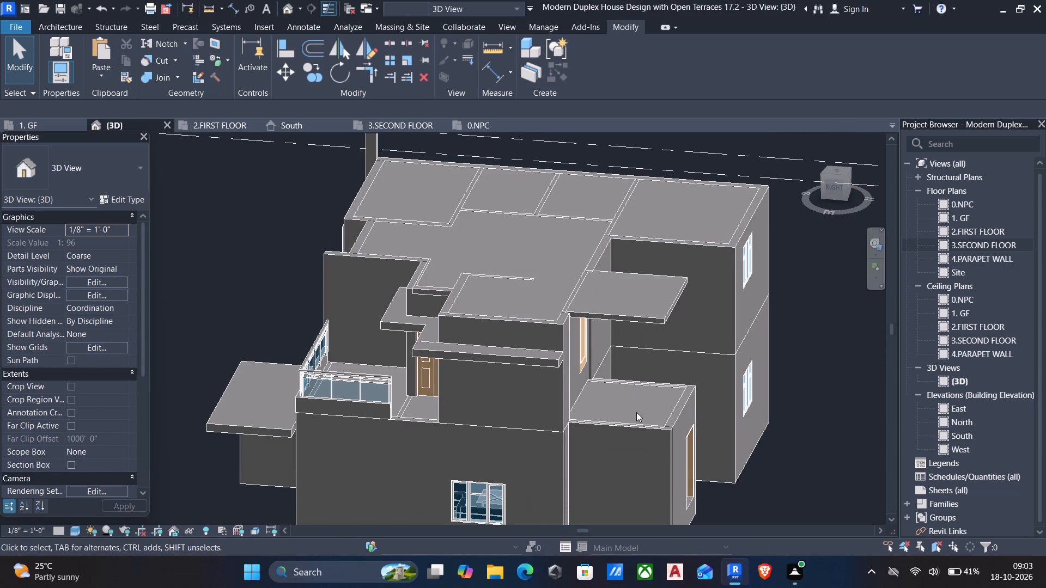
pyautogui.keyDown('shift'); pyautogui.moveTo(634, 416); pyautogui.dragTo(450, 416, button='middle'); pyautogui.keyUp('shift')
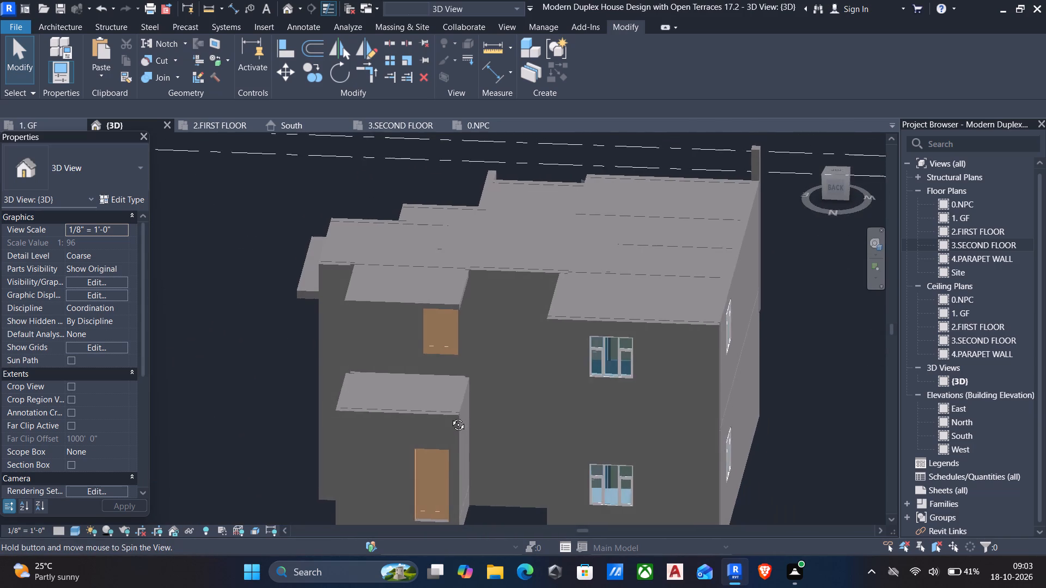
pyautogui.keyDown('shift'); pyautogui.moveTo(450, 416); pyautogui.dragTo(587, 402, button='middle'); pyautogui.keyUp('shift')
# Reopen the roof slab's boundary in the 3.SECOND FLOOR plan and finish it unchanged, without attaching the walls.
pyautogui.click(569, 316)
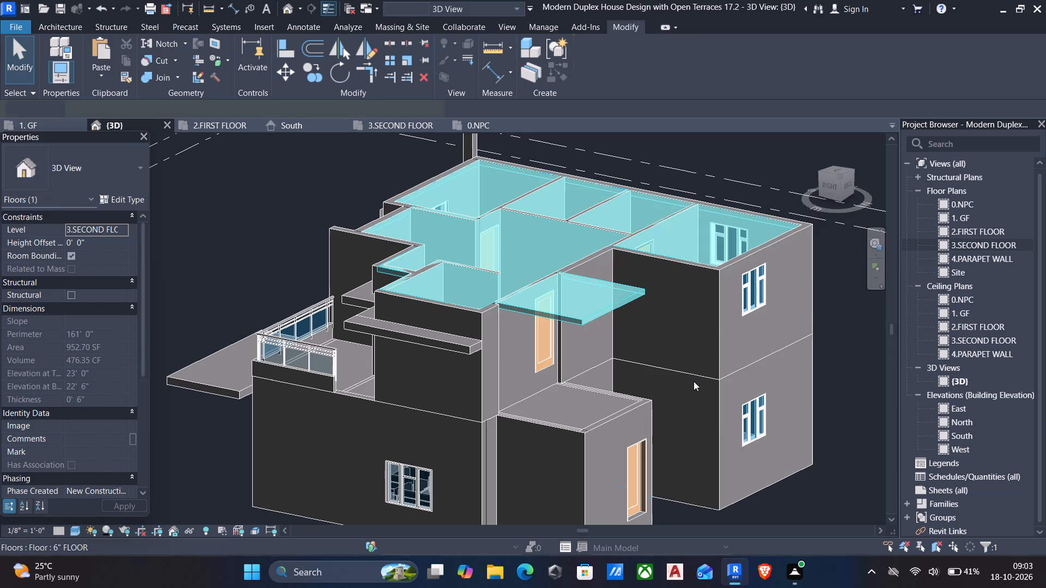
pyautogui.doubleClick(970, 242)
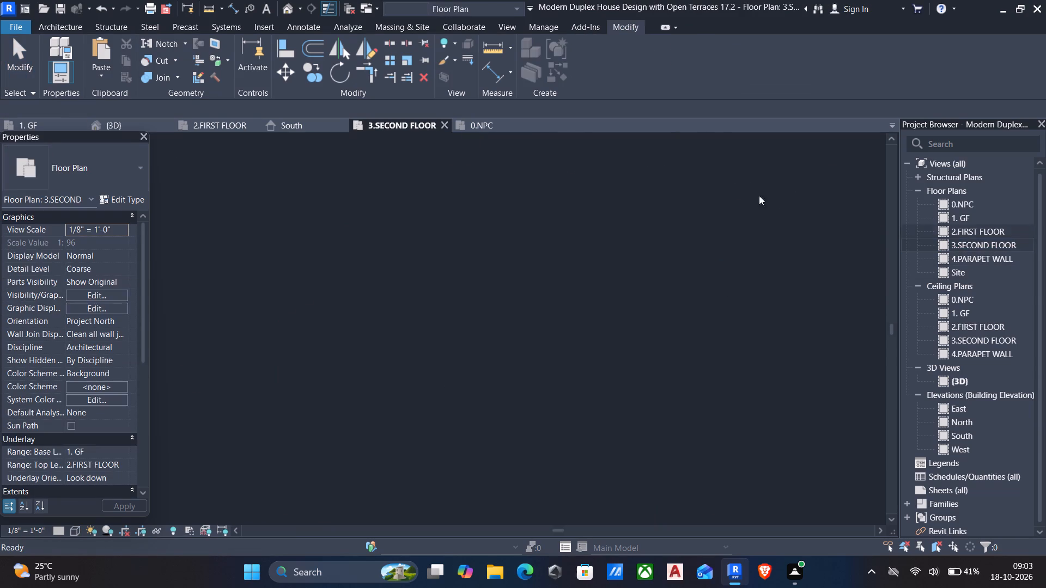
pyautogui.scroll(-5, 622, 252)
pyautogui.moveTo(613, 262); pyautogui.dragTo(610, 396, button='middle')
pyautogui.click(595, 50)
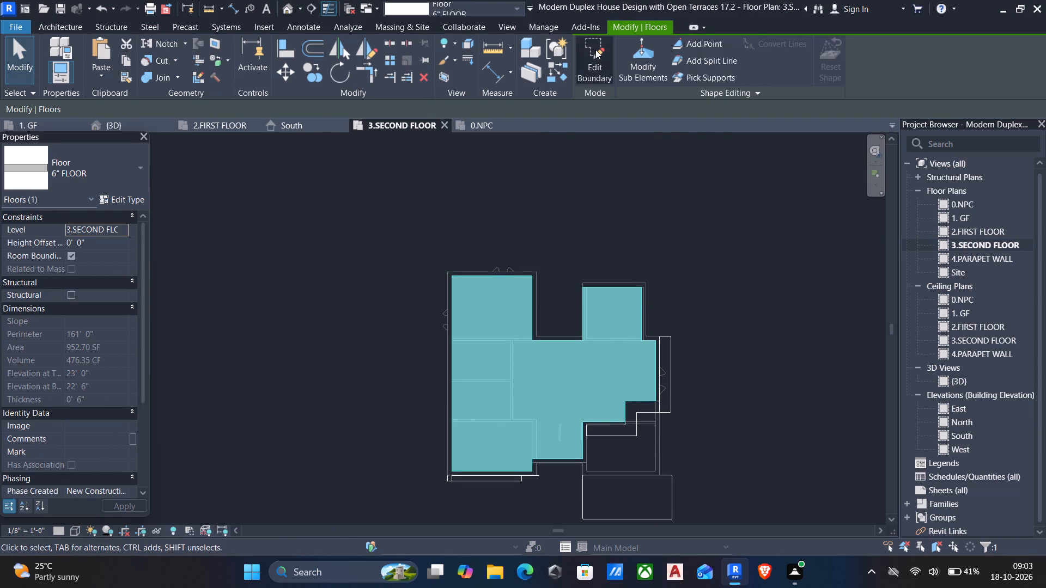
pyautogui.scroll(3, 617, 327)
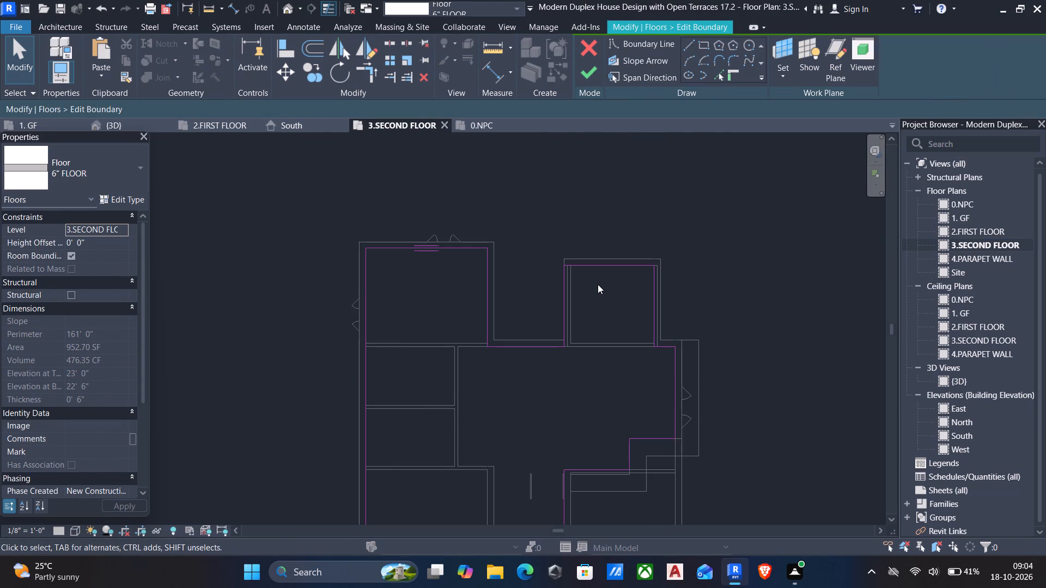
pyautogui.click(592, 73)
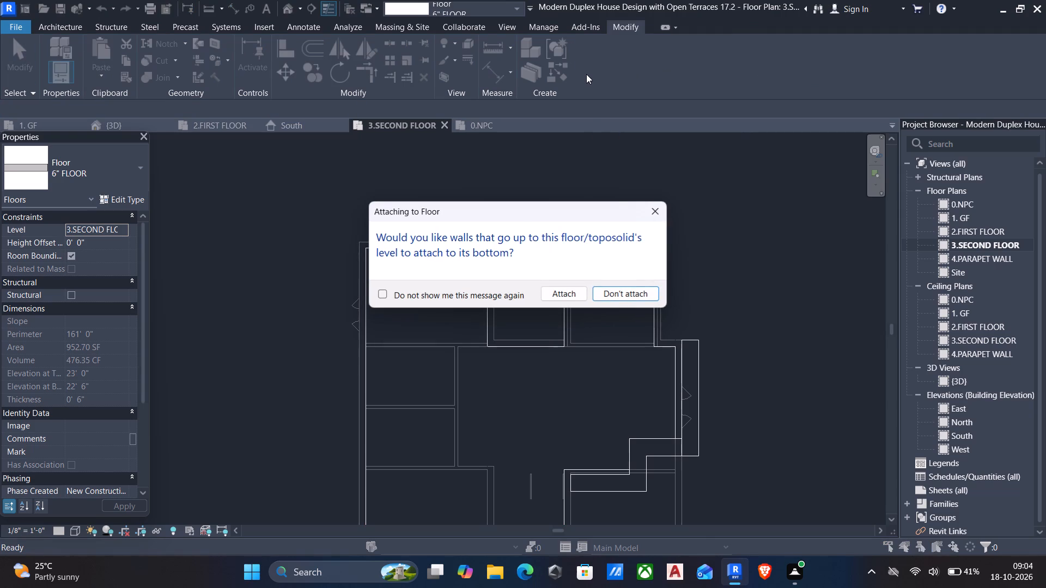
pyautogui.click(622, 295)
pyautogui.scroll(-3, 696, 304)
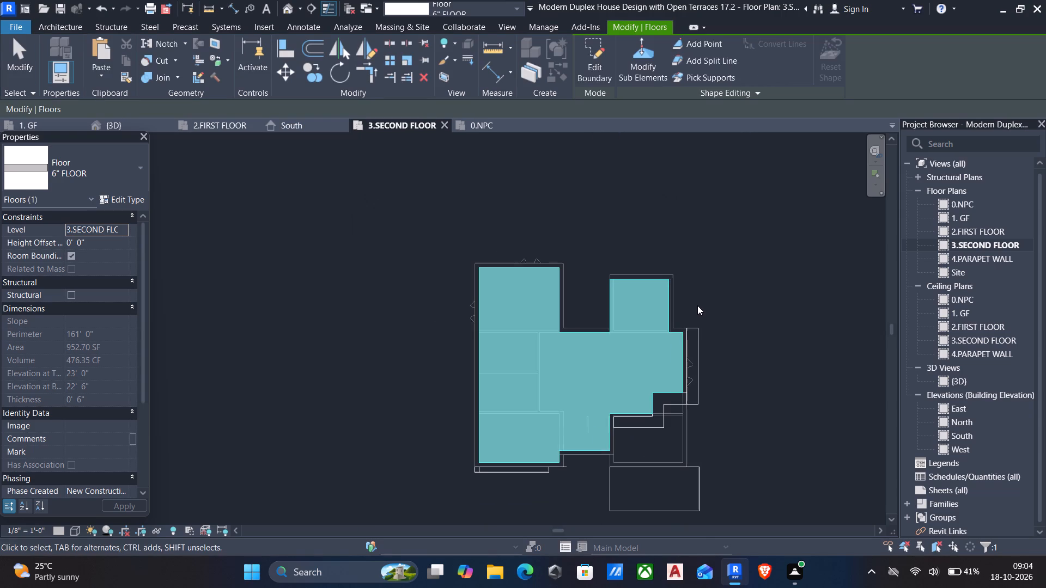
# In the 3D view, set the sill height of the first-floor door above the projecting ground-floor block's slab to 0'.
pyautogui.click(289, 13)
pyautogui.scroll(-3, 520, 222)
pyautogui.keyDown('shift'); pyautogui.moveTo(527, 263); pyautogui.dragTo(484, 320, button='middle'); pyautogui.keyUp('shift')
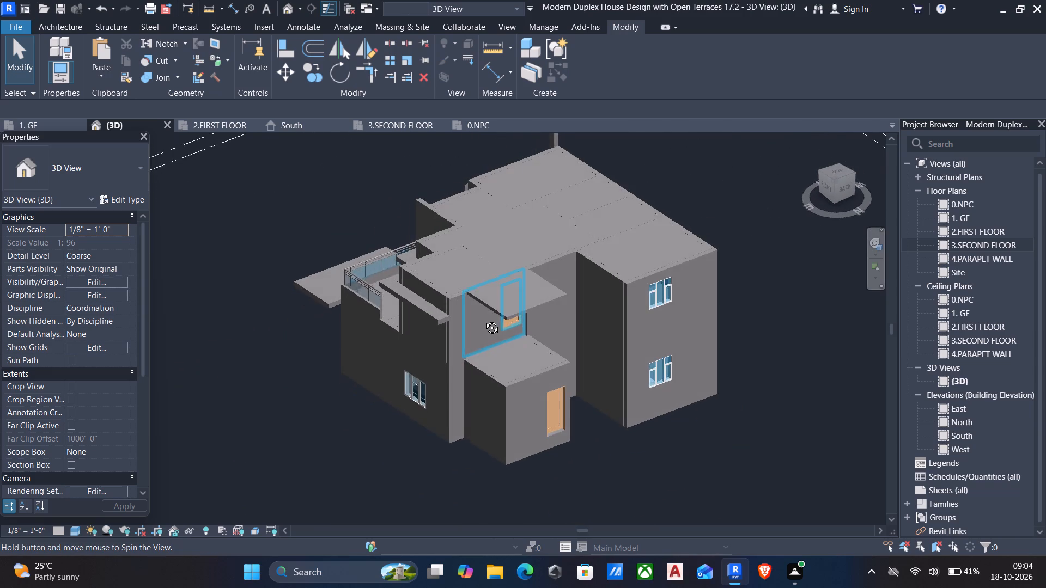
pyautogui.keyDown('shift'); pyautogui.moveTo(484, 320); pyautogui.dragTo(496, 306, button='middle'); pyautogui.keyUp('shift')
pyautogui.scroll(9, 534, 359)
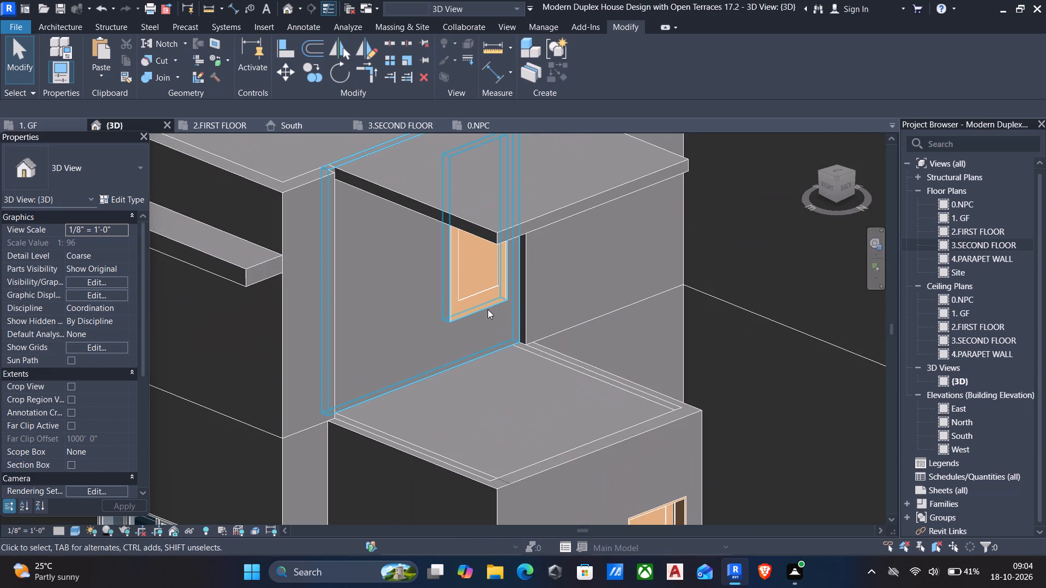
pyautogui.click(487, 308)
pyautogui.click(478, 303)
pyautogui.click(463, 301)
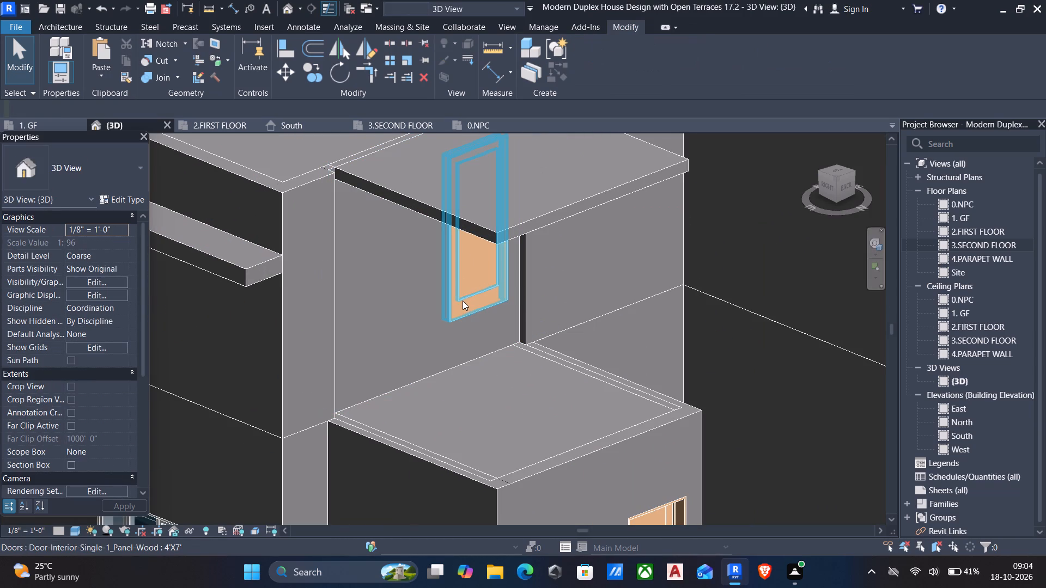
pyautogui.click(107, 238)
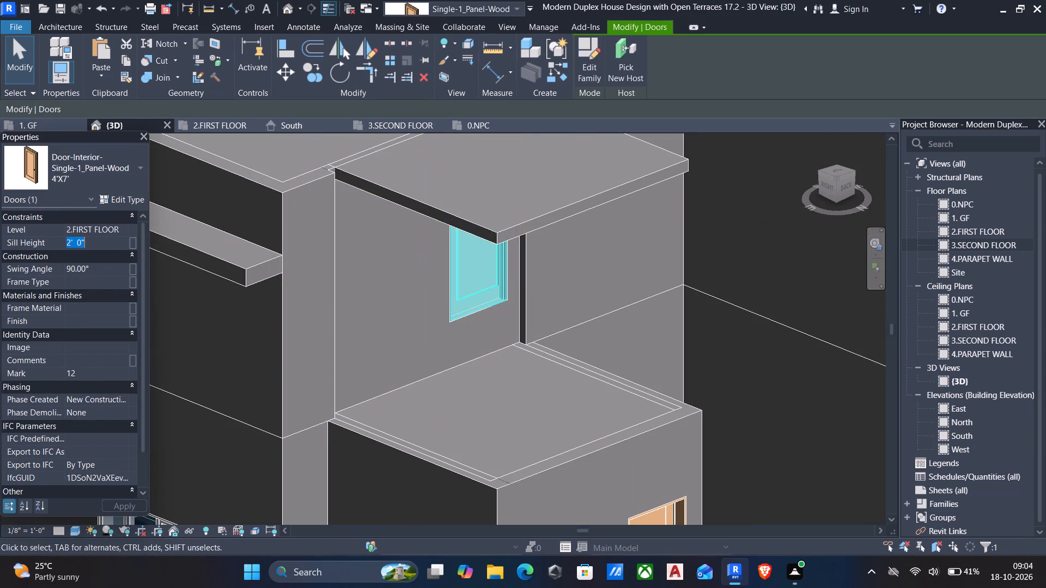
pyautogui.press('0')
pyautogui.press("'")
pyautogui.scroll(-1, 442, 399)
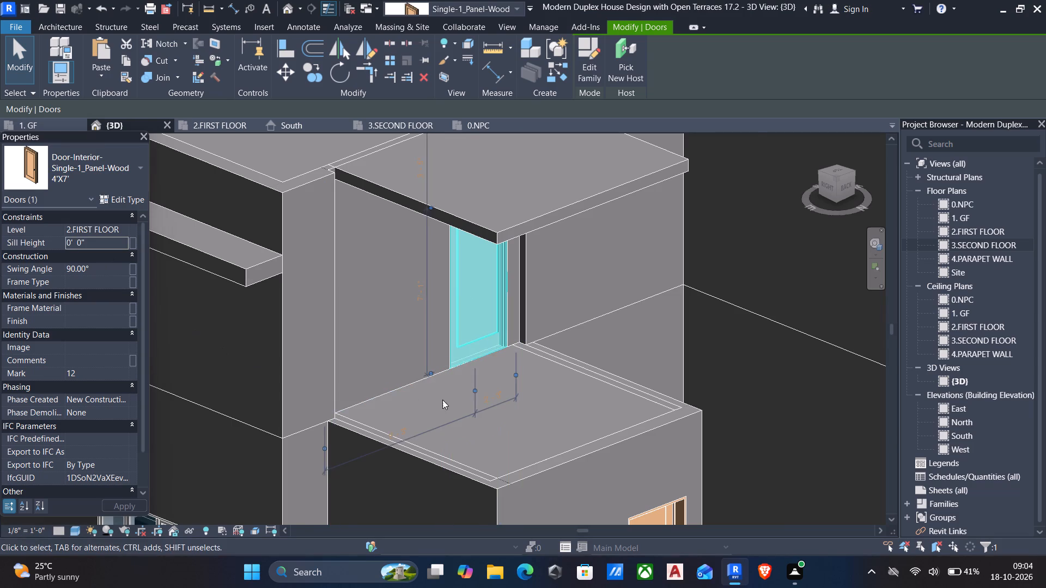
pyautogui.scroll(-1, 442, 400)
pyautogui.press('Escape')
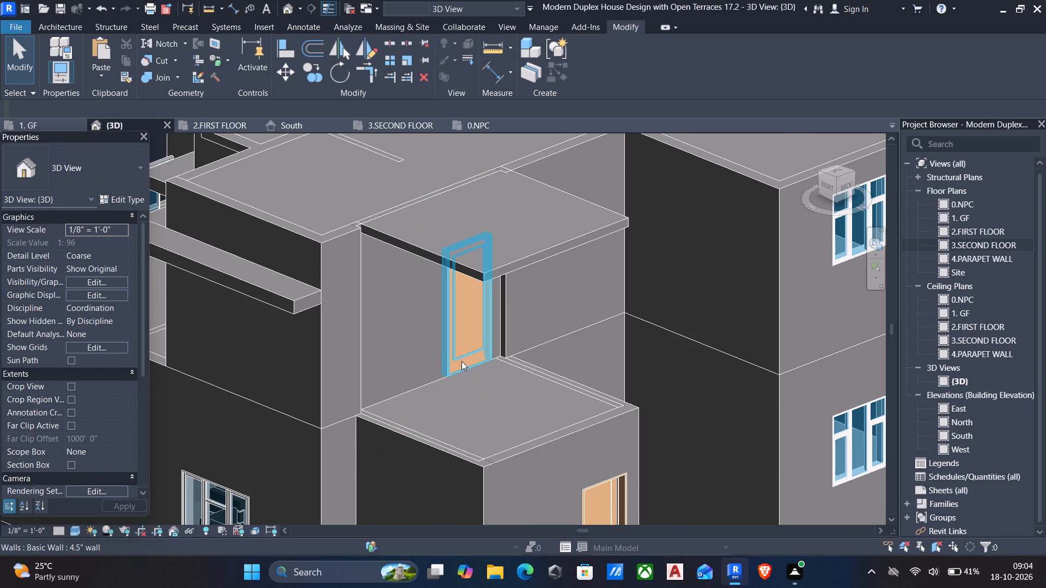
# Select all instances of the 4'X7' single-panel wood door and set their sill height to 0'.
pyautogui.click(461, 361)
pyautogui.write('sa')
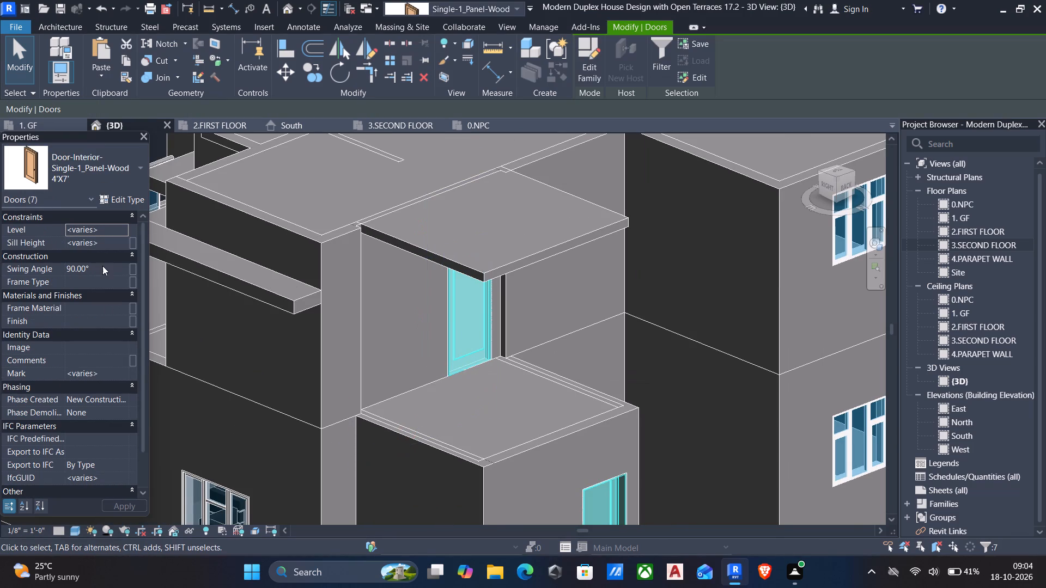
pyautogui.click(122, 239)
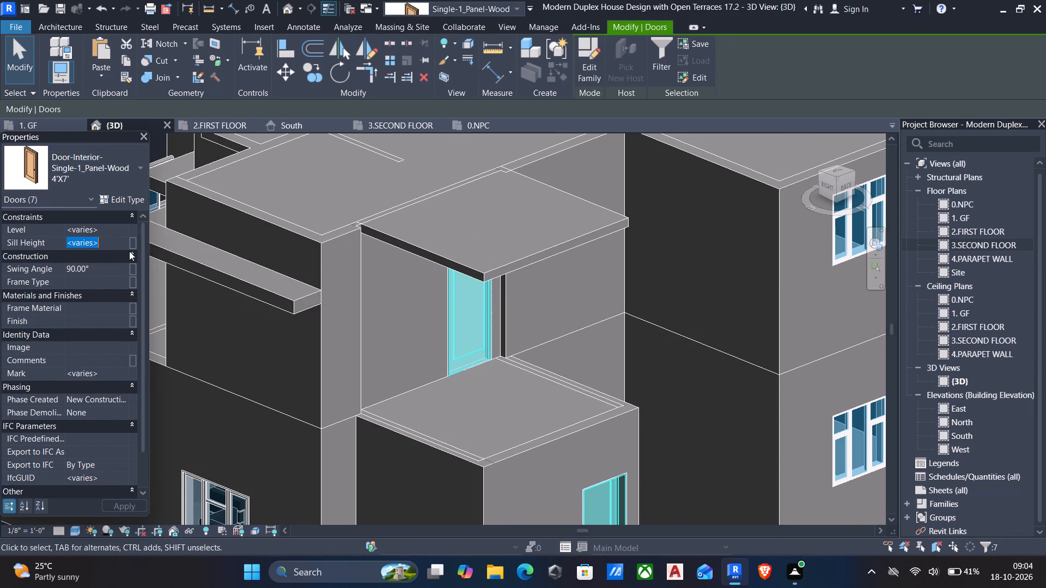
pyautogui.click(125, 247)
pyautogui.click(125, 247)
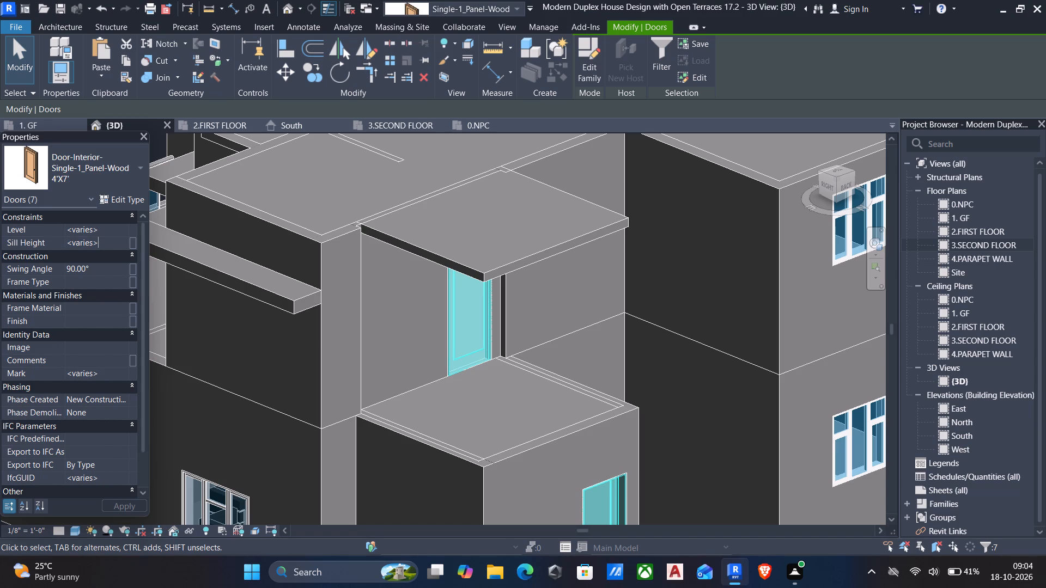
pyautogui.press('0')
pyautogui.press("'")
pyautogui.press('Return')
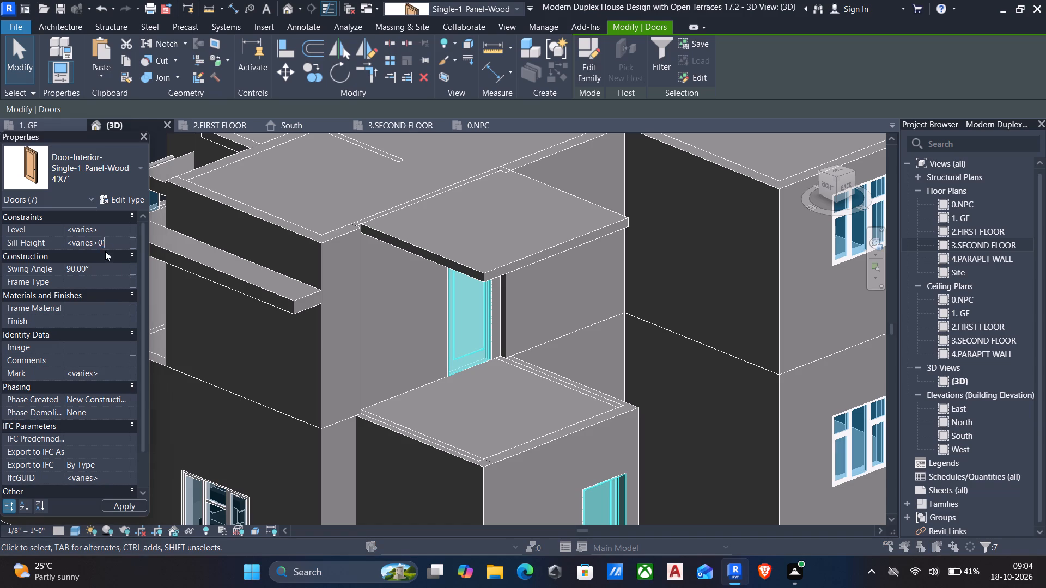
pyautogui.click(628, 217)
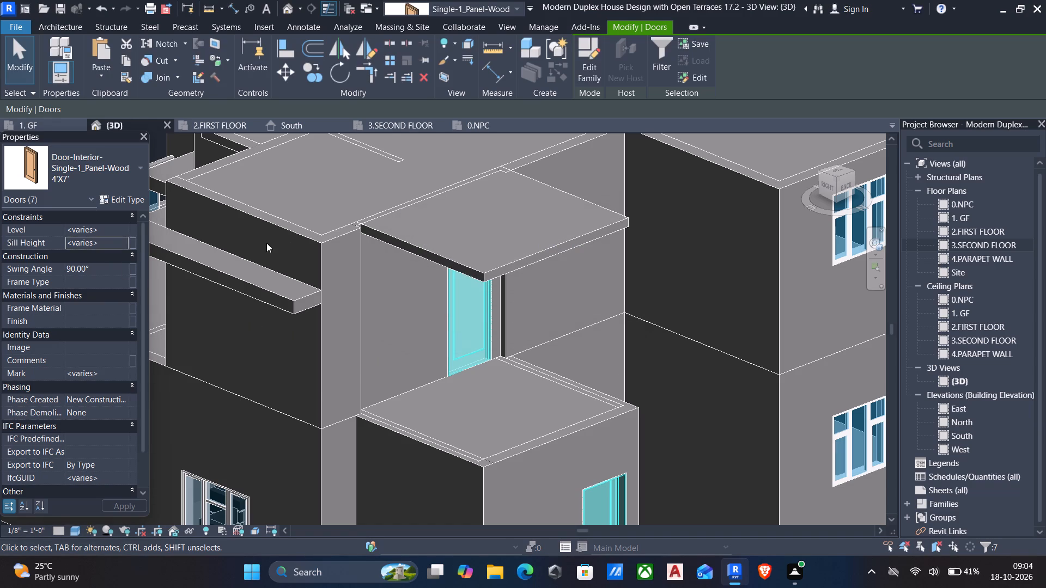
pyautogui.click(113, 250)
pyautogui.click(114, 238)
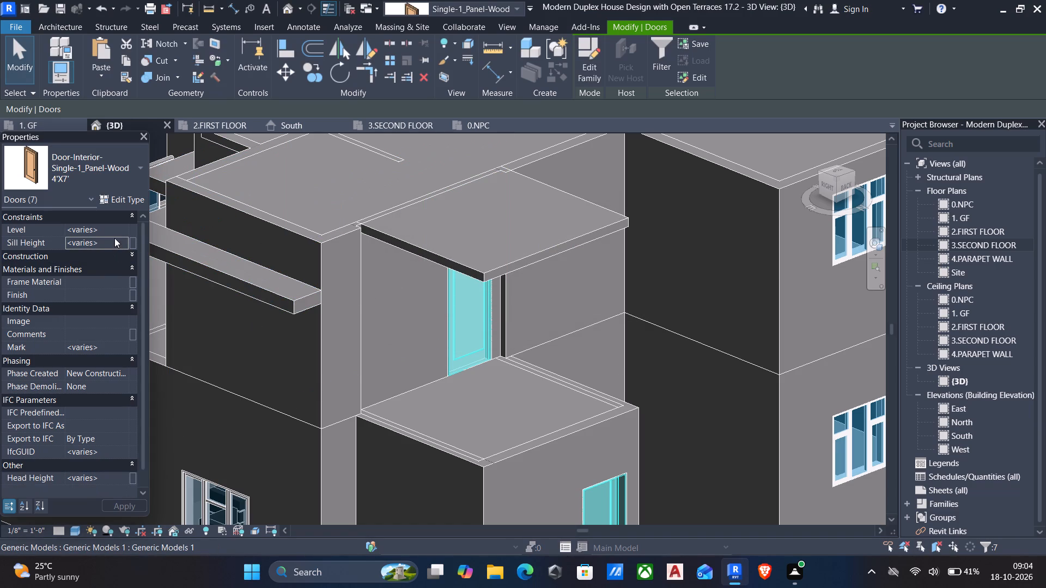
pyautogui.write("0'")
pyautogui.press('Return')
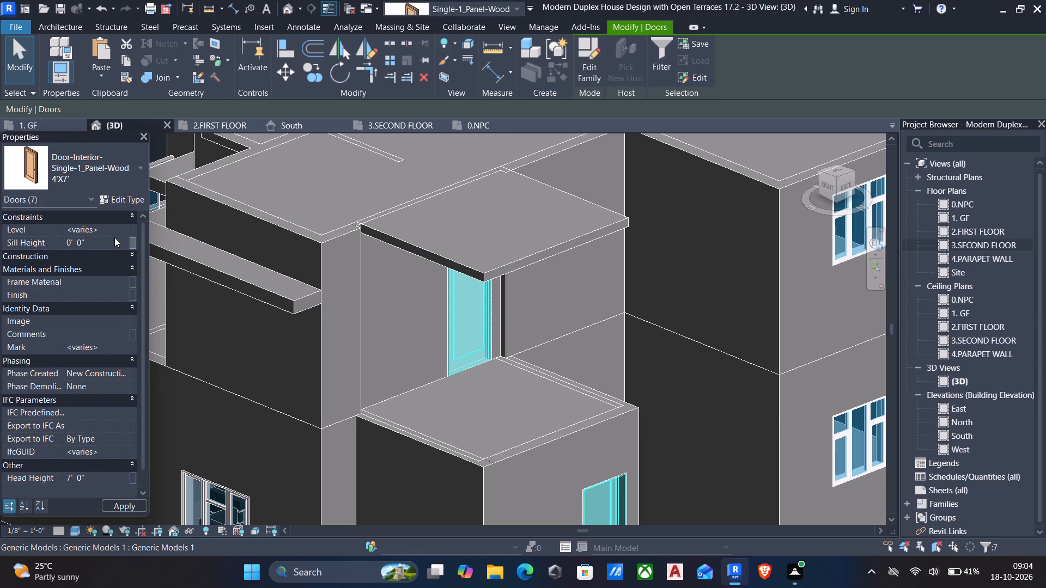
# Examine the door placement and the house exterior from the rear, side and front in 3D.
pyautogui.scroll(-6, 413, 368)
pyautogui.moveTo(433, 383); pyautogui.dragTo(472, 318, button='middle')
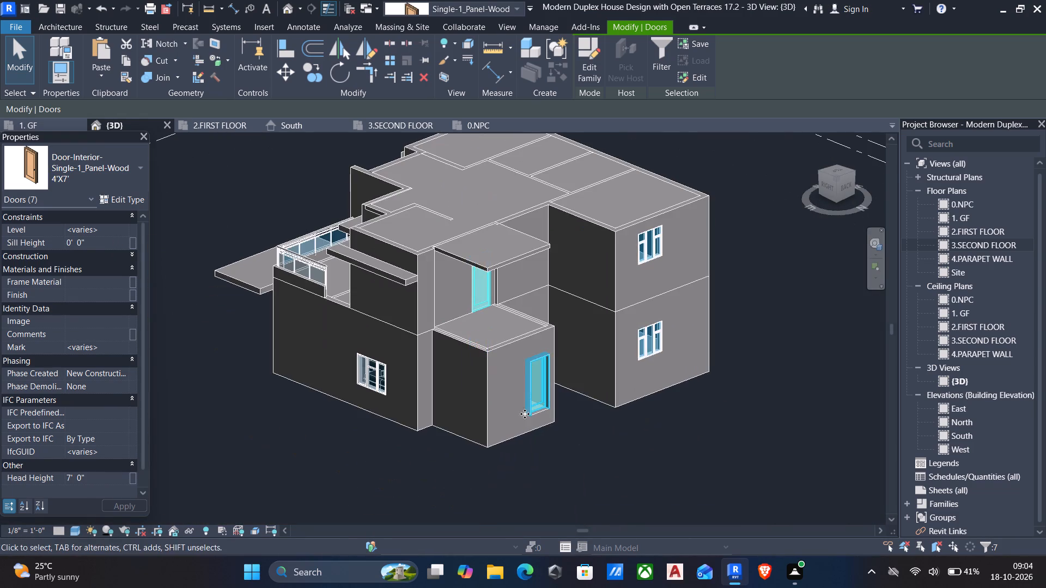
pyautogui.scroll(4, 526, 415)
pyautogui.moveTo(534, 438); pyautogui.dragTo(532, 389, button='middle')
pyautogui.press('Escape')
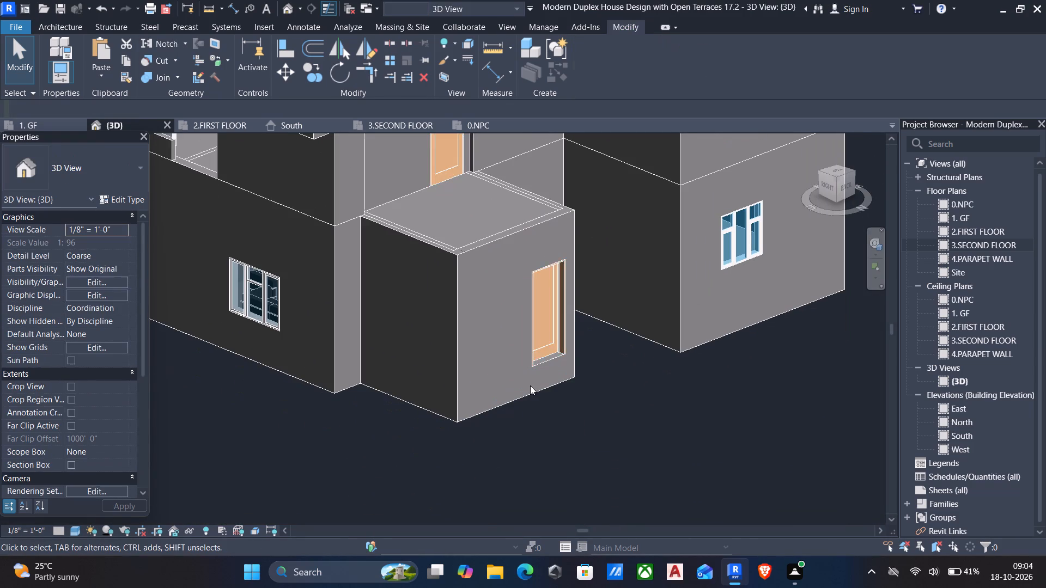
pyautogui.scroll(-4, 528, 395)
pyautogui.scroll(1, 527, 400)
pyautogui.keyDown('shift'); pyautogui.moveTo(527, 400); pyautogui.dragTo(790, 335, button='middle'); pyautogui.keyUp('shift')
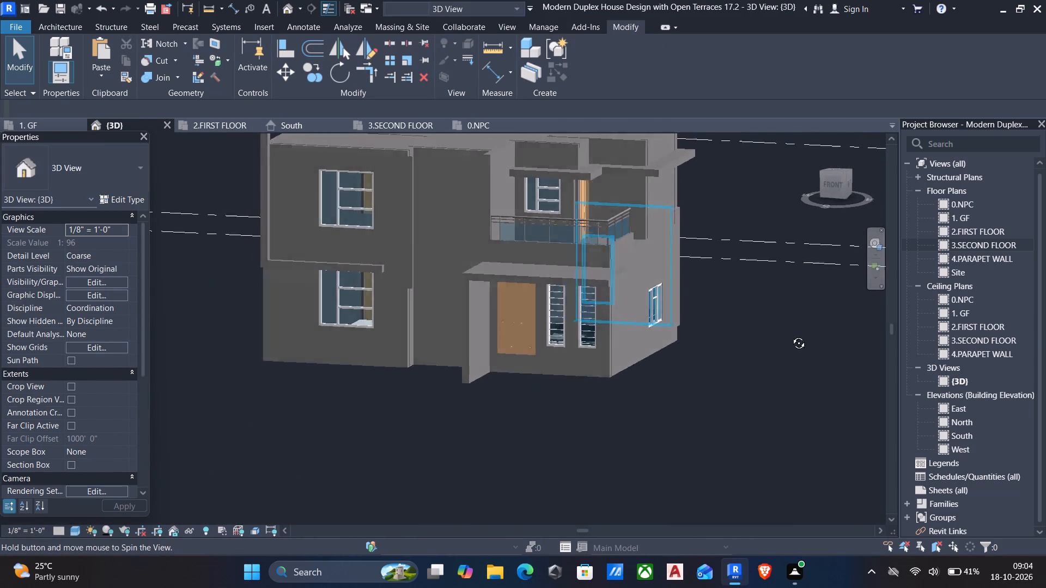
pyautogui.keyDown('shift'); pyautogui.moveTo(790, 335); pyautogui.dragTo(706, 378, button='middle'); pyautogui.keyUp('shift')
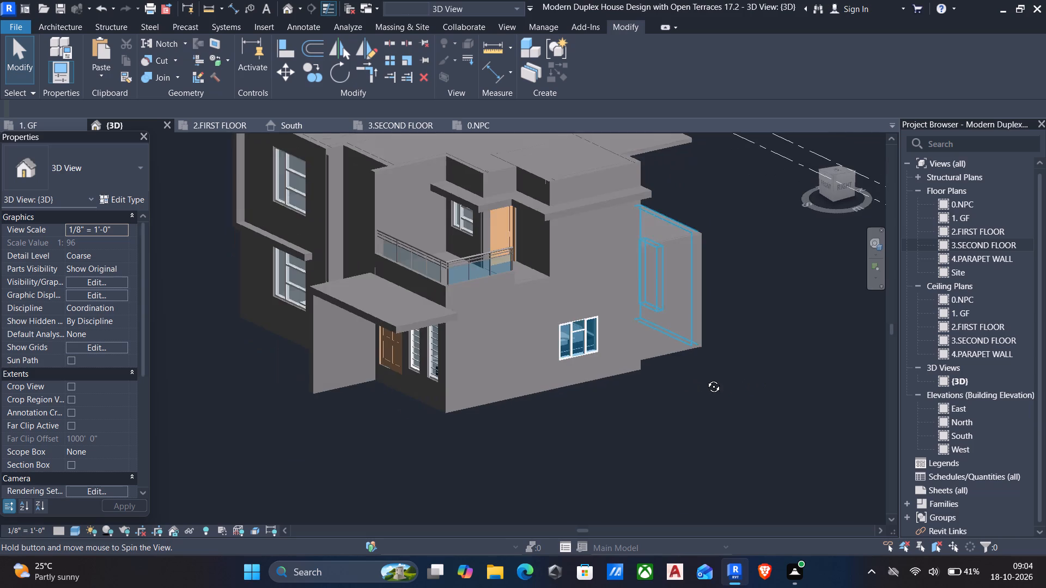
pyautogui.keyDown('shift'); pyautogui.moveTo(706, 378); pyautogui.dragTo(544, 388, button='middle'); pyautogui.keyUp('shift')
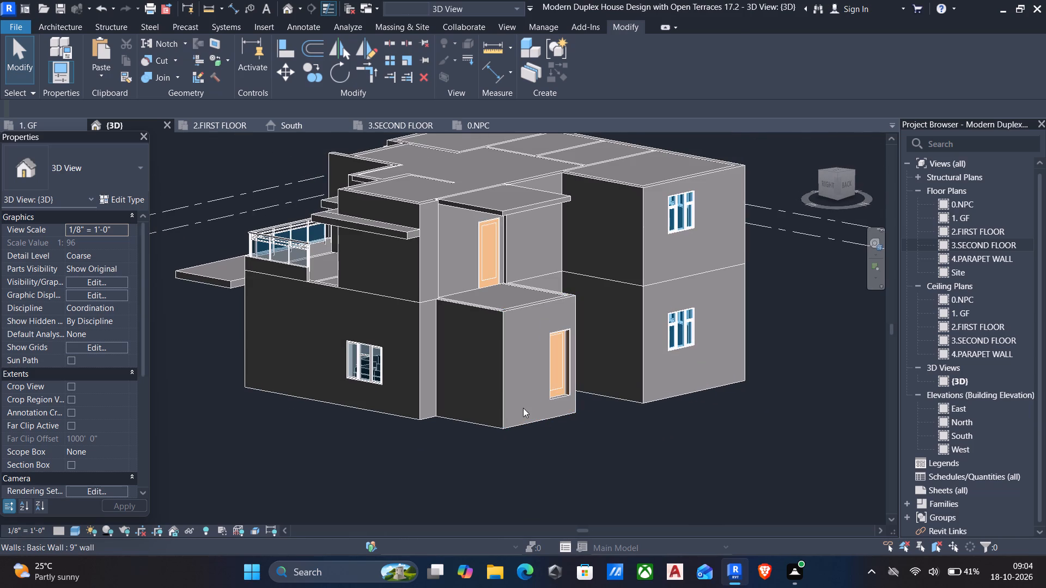
pyautogui.keyDown('shift'); pyautogui.moveTo(452, 323); pyautogui.dragTo(769, 330, button='middle'); pyautogui.keyUp('shift')
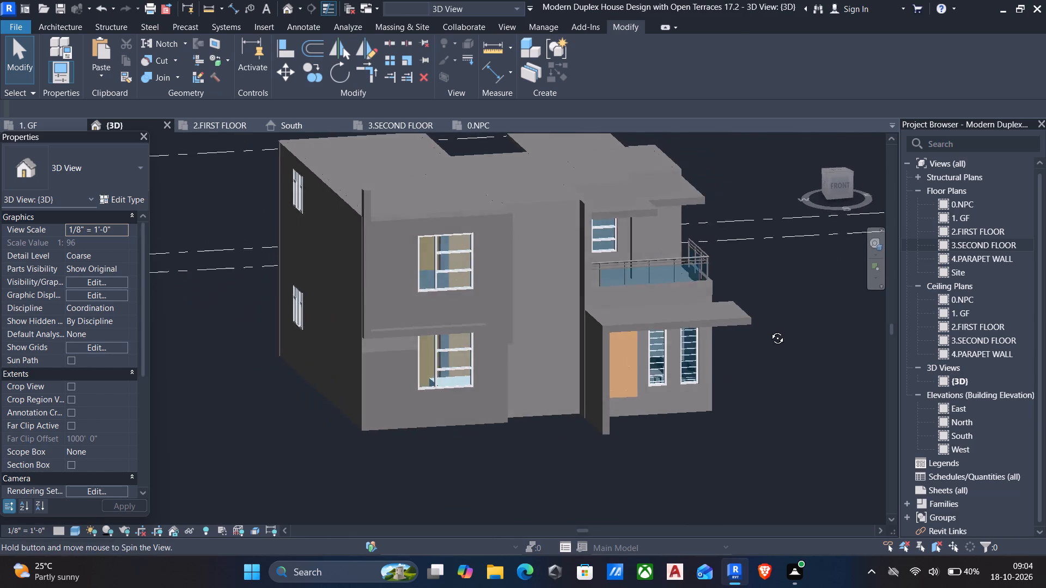
pyautogui.keyDown('shift'); pyautogui.moveTo(769, 330); pyautogui.dragTo(713, 303, button='middle'); pyautogui.keyUp('shift')
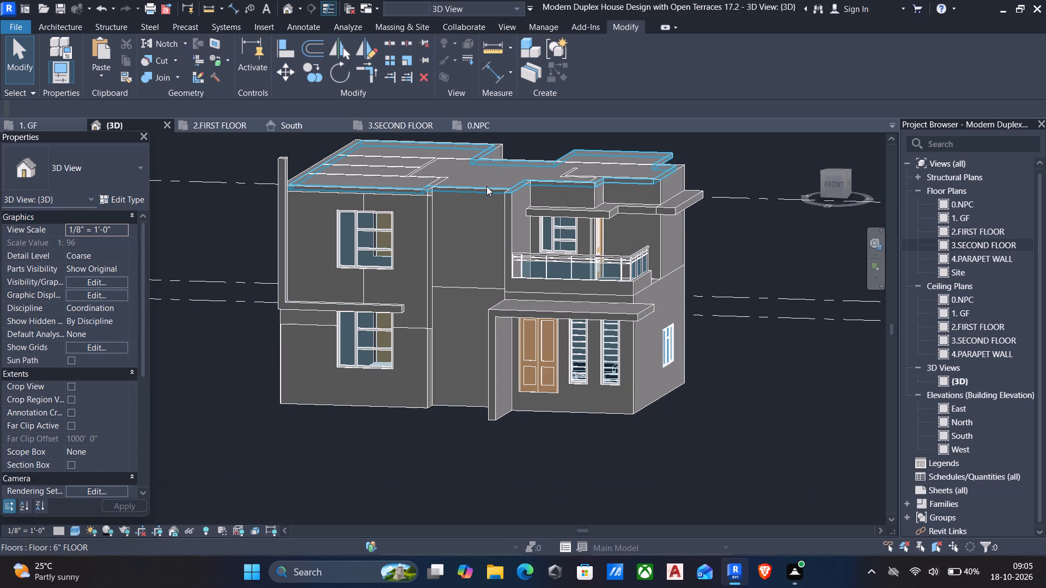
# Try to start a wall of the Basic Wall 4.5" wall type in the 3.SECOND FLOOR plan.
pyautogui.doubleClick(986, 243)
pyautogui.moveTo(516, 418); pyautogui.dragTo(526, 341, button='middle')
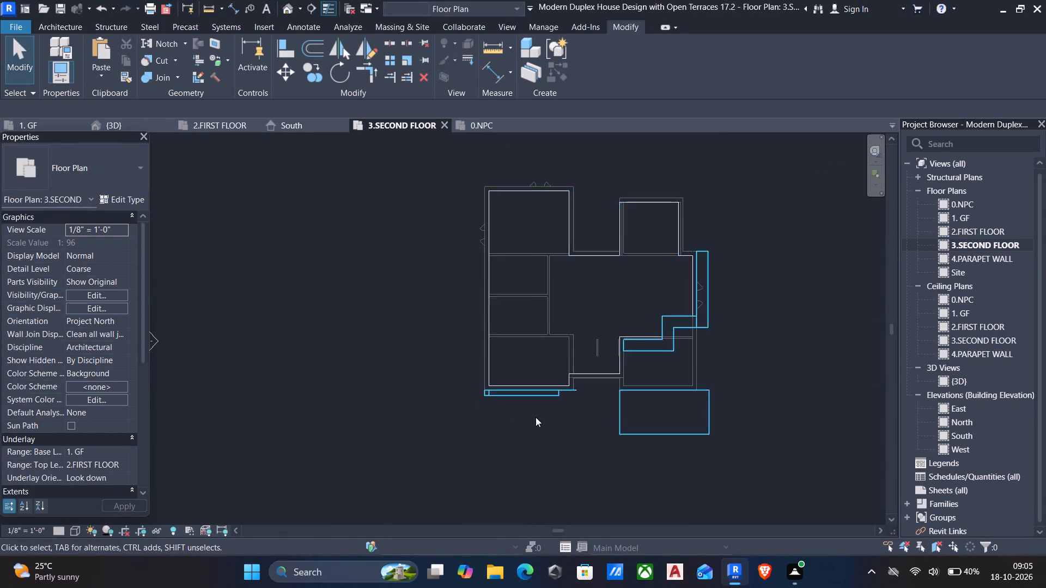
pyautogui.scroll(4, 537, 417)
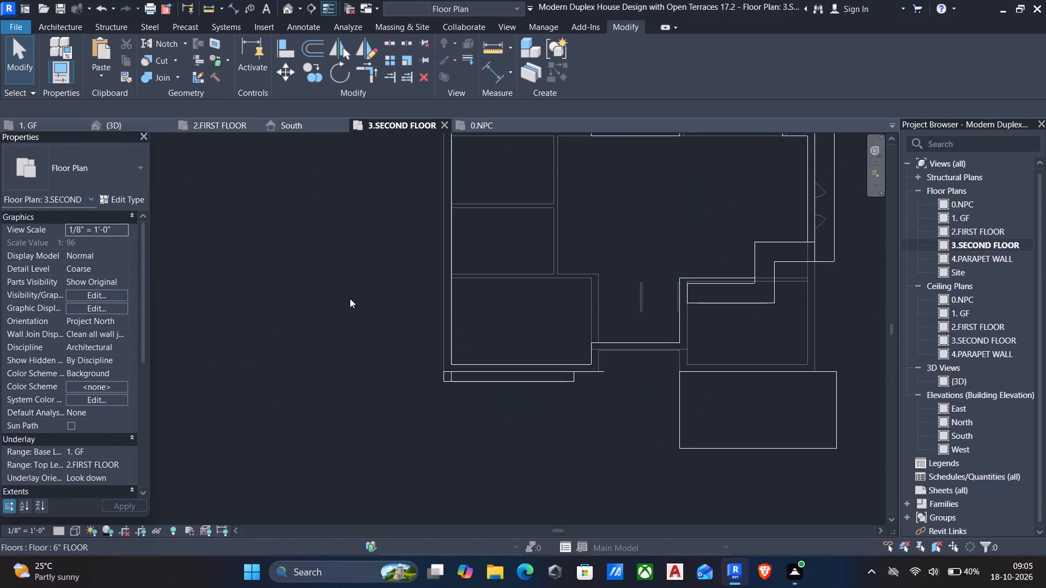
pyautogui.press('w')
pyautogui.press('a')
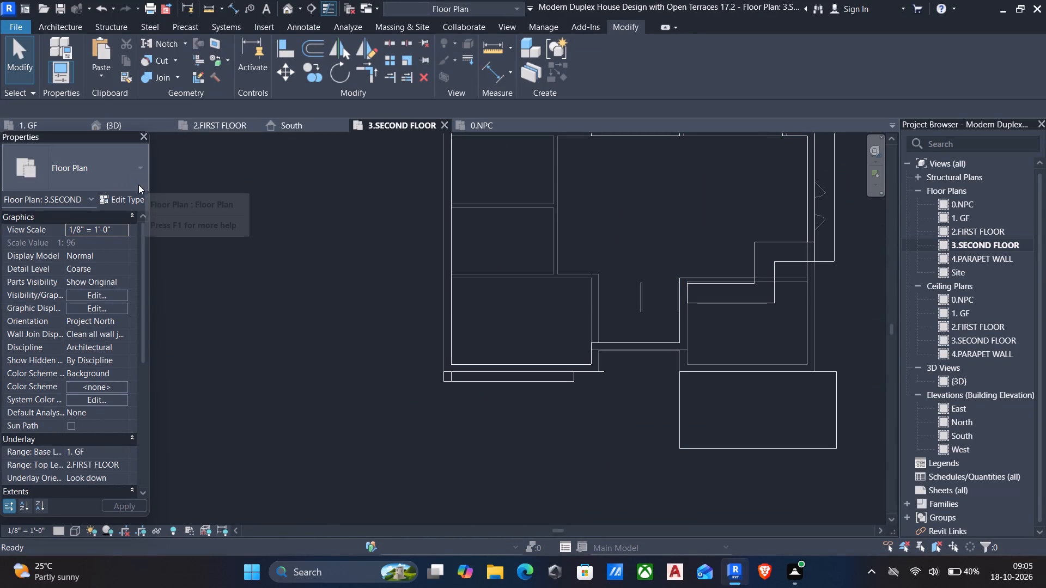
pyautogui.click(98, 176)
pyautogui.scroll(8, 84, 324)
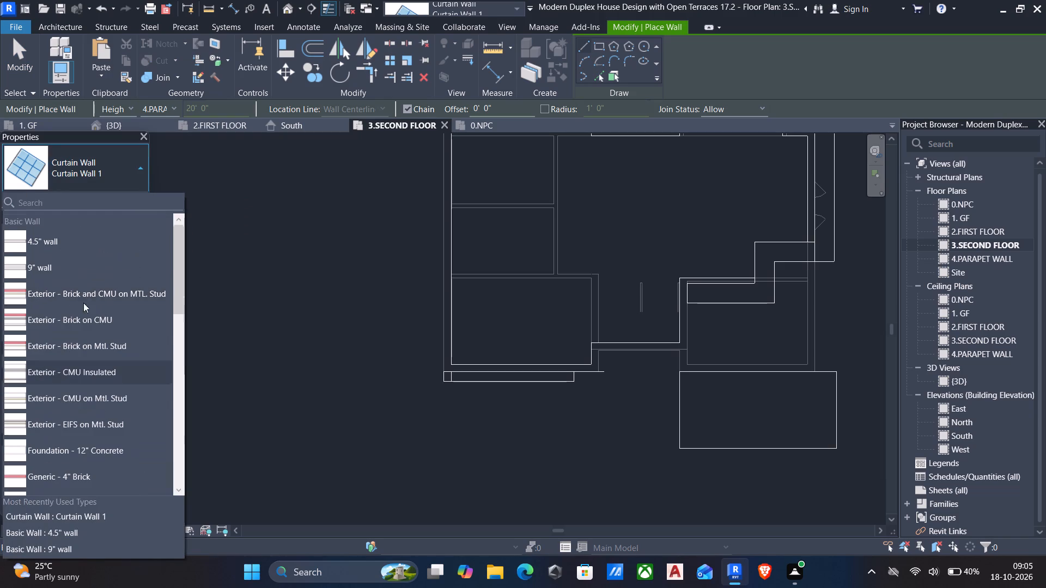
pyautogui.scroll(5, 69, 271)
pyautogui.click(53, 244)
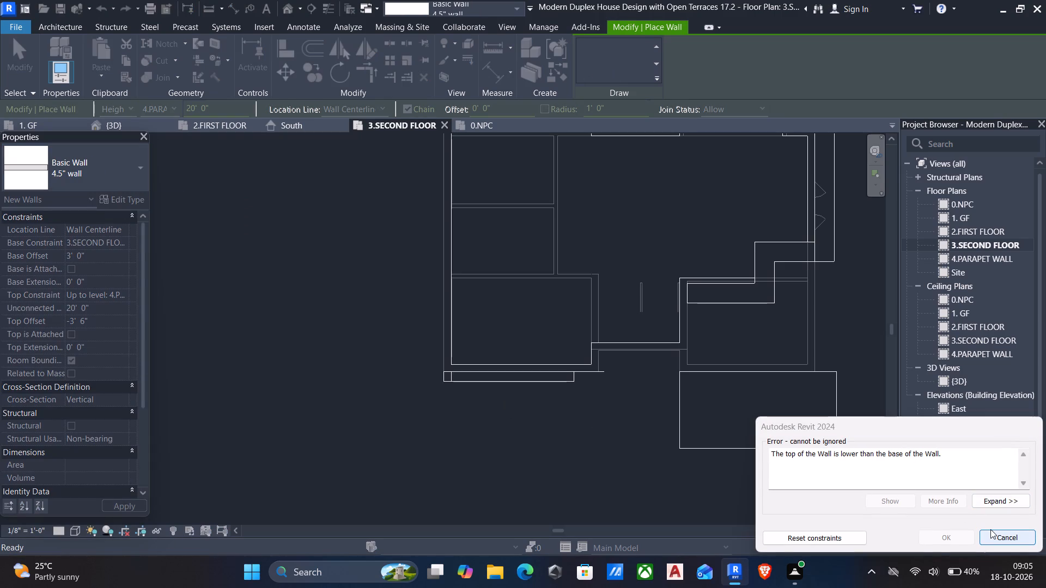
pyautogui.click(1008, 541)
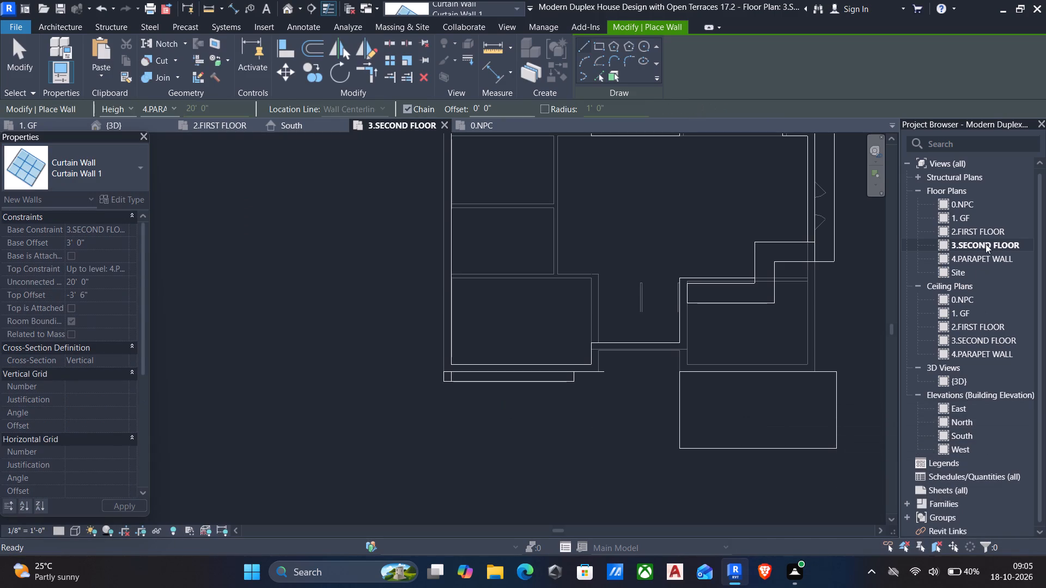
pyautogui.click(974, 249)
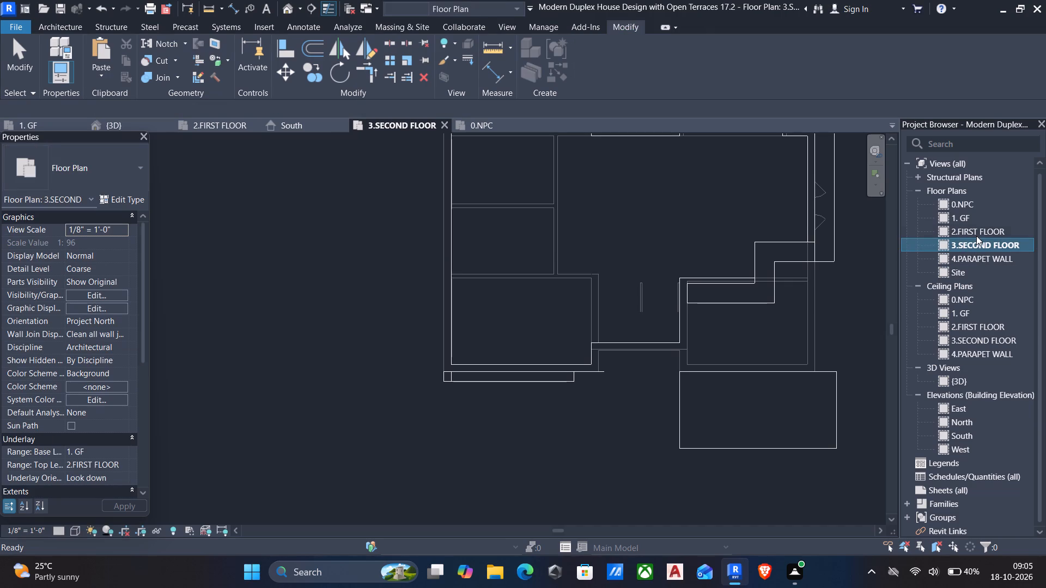
# Open the 2.FIRST FLOOR floor plan.
pyautogui.doubleClick(977, 233)
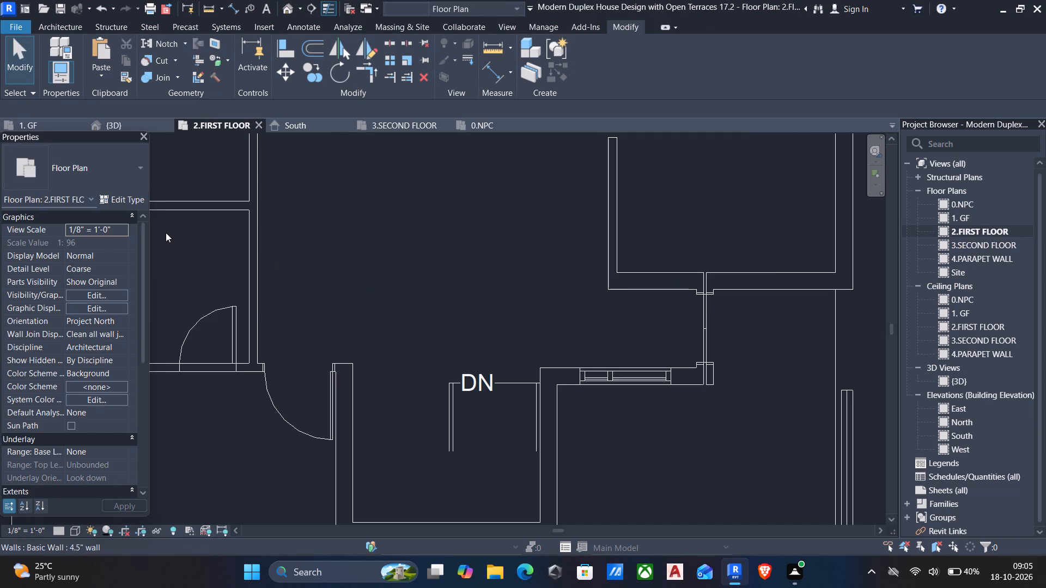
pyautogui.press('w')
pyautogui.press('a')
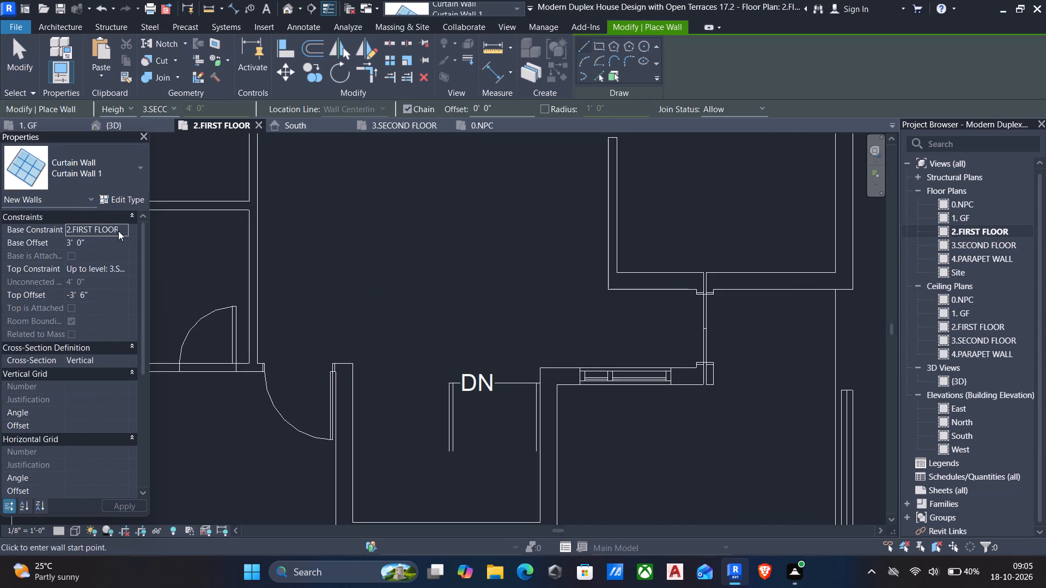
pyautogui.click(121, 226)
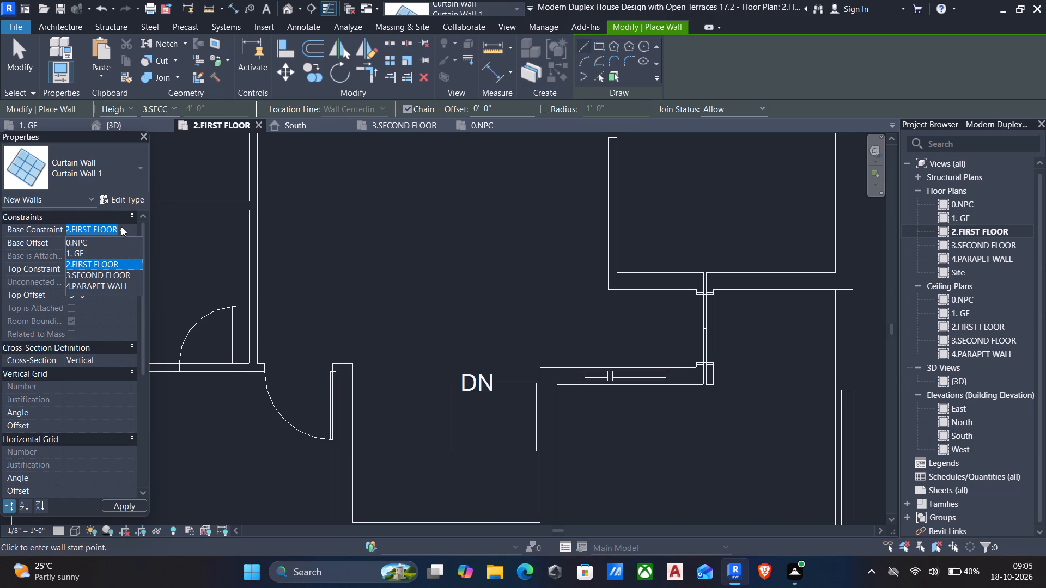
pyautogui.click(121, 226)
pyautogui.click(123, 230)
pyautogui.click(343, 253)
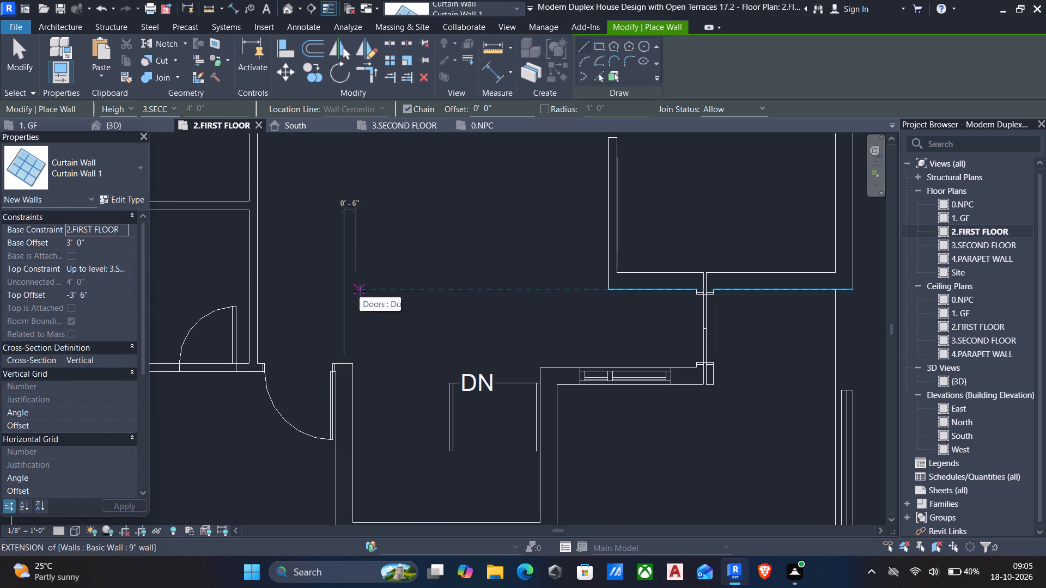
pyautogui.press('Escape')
# Set up a new Basic Wall 4.5" wall with a 0 top offset and its top constrained up to level 4.PARAPET WALL.
pyautogui.press('w')
pyautogui.press('a')
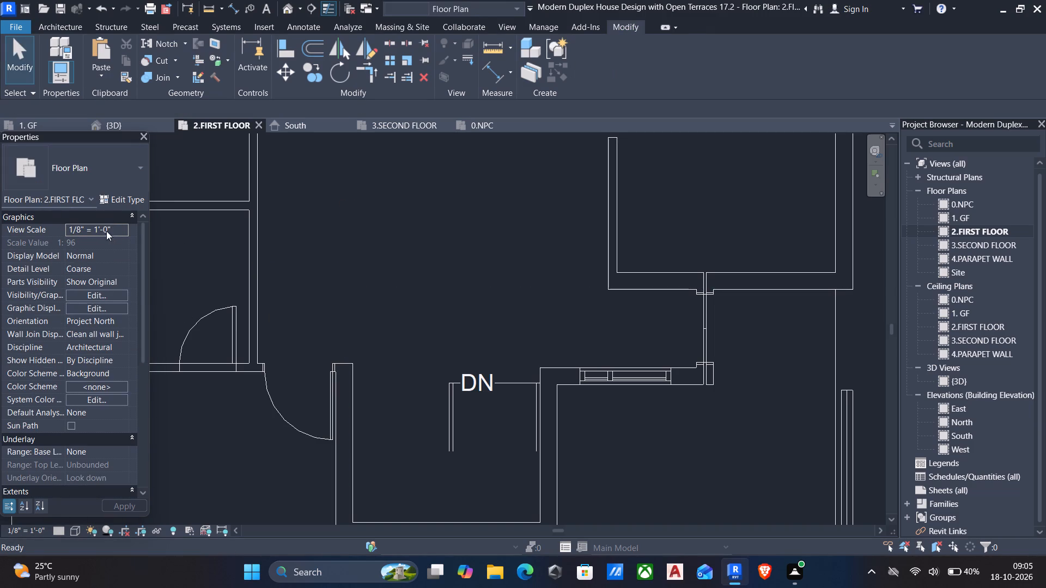
pyautogui.click(95, 177)
pyautogui.scroll(-6, 118, 395)
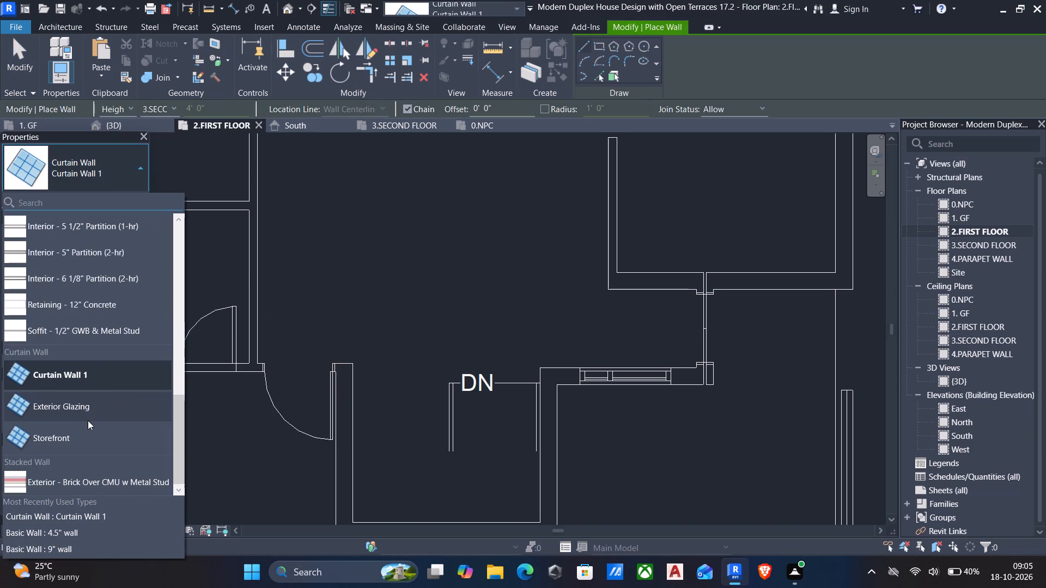
pyautogui.scroll(15, 97, 358)
pyautogui.click(61, 248)
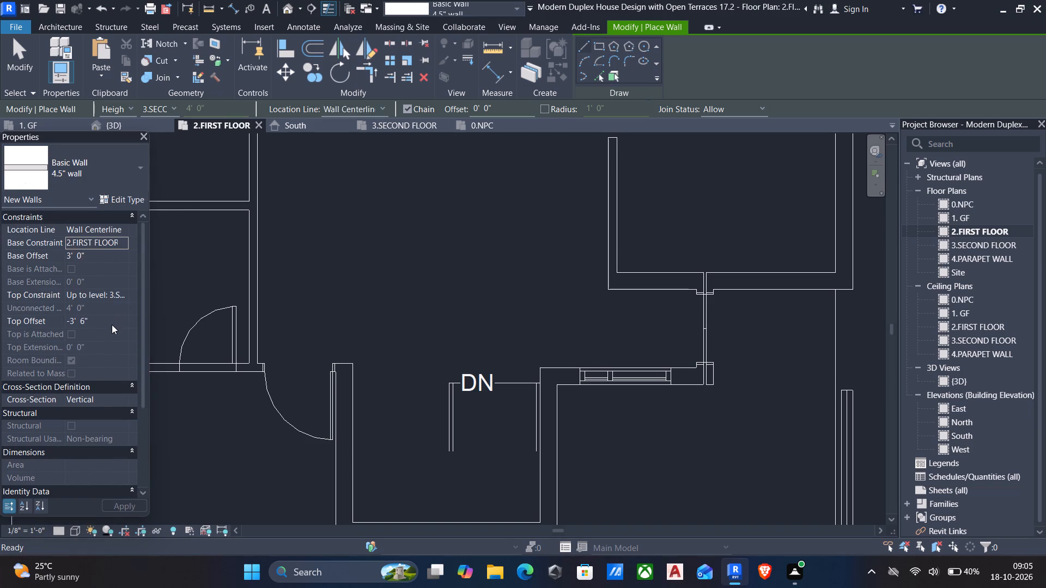
pyautogui.click(112, 325)
pyautogui.press('0')
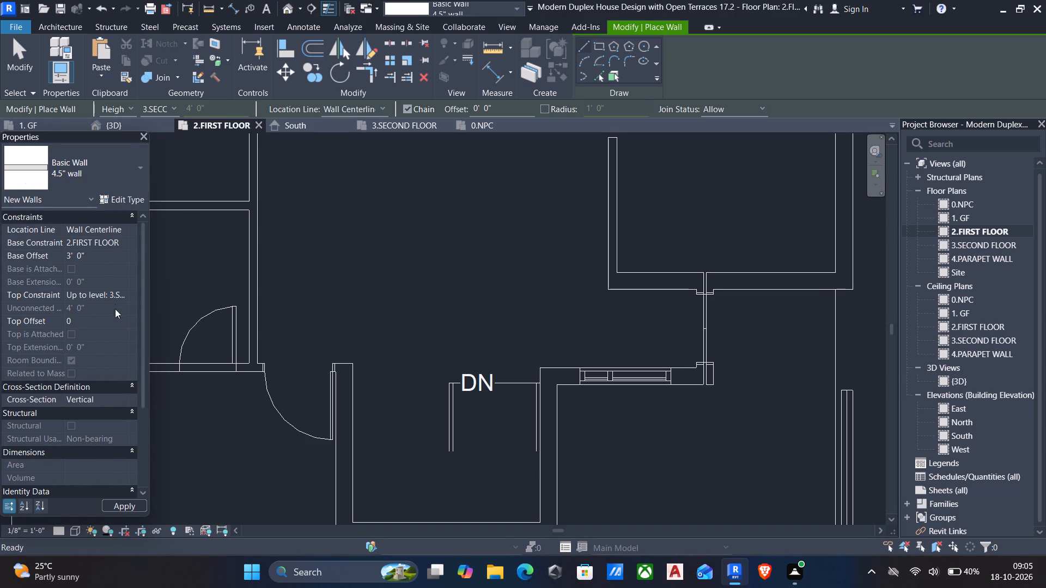
pyautogui.click(118, 297)
pyautogui.click(110, 363)
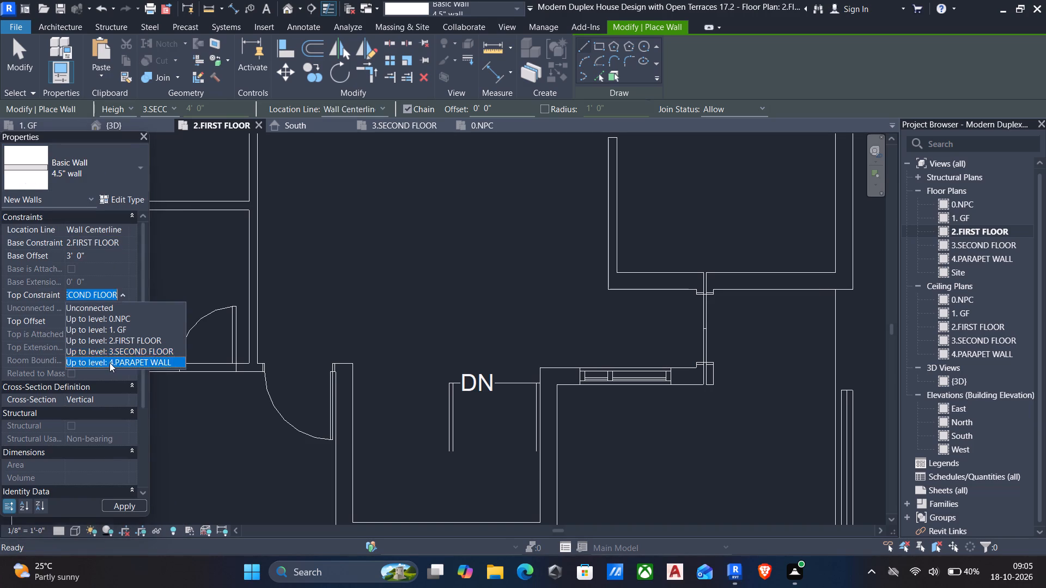
# In the 3.SECOND FLOOR plan, set new 4.5" walls to Finish Face: Exterior, base offset 0, top up to level 4.PARAPET WALL.
pyautogui.scroll(-2, 228, 314)
pyautogui.moveTo(261, 370); pyautogui.dragTo(542, 347, button='middle')
pyautogui.scroll(-4, 542, 347)
pyautogui.moveTo(497, 418); pyautogui.dragTo(469, 435, button='middle')
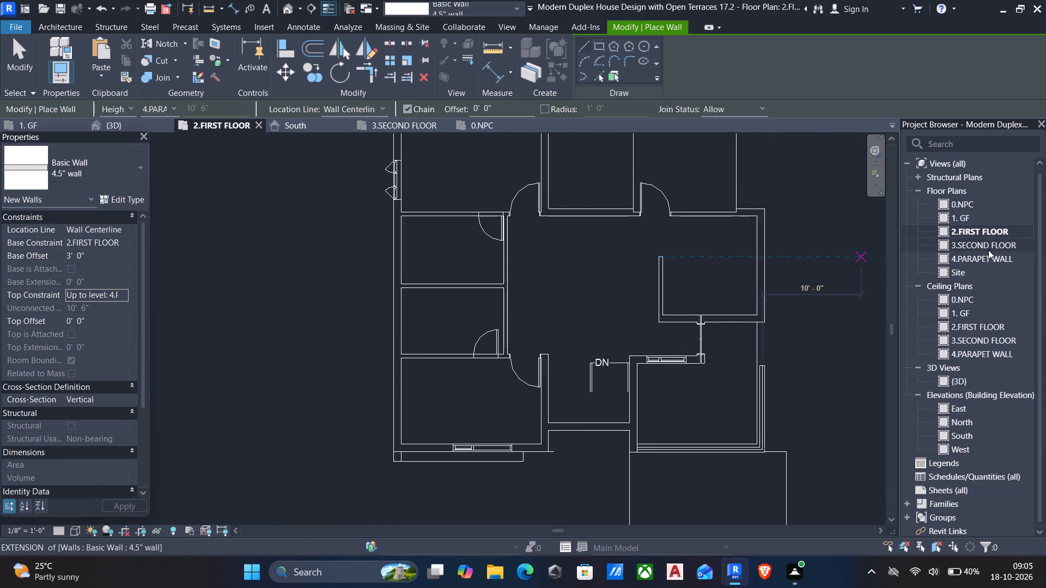
pyautogui.doubleClick(988, 248)
pyautogui.moveTo(514, 296); pyautogui.dragTo(501, 361, button='middle')
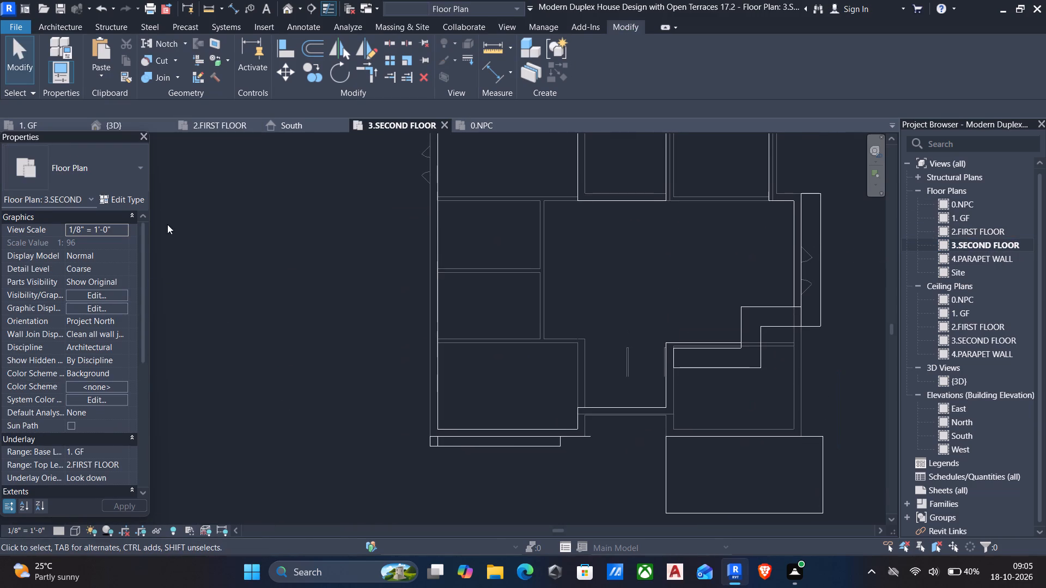
pyautogui.press('w')
pyautogui.press('a')
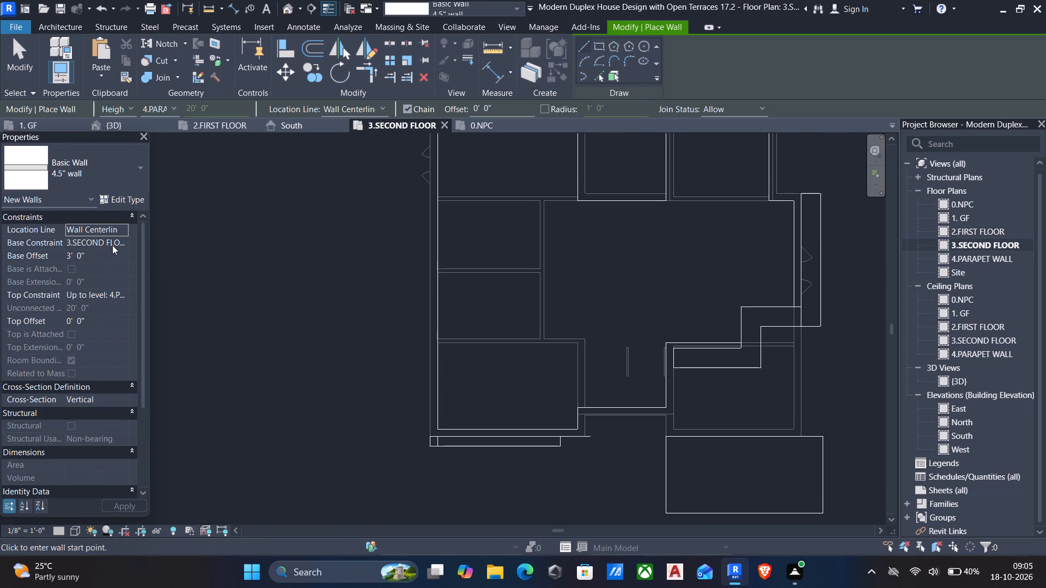
pyautogui.click(123, 236)
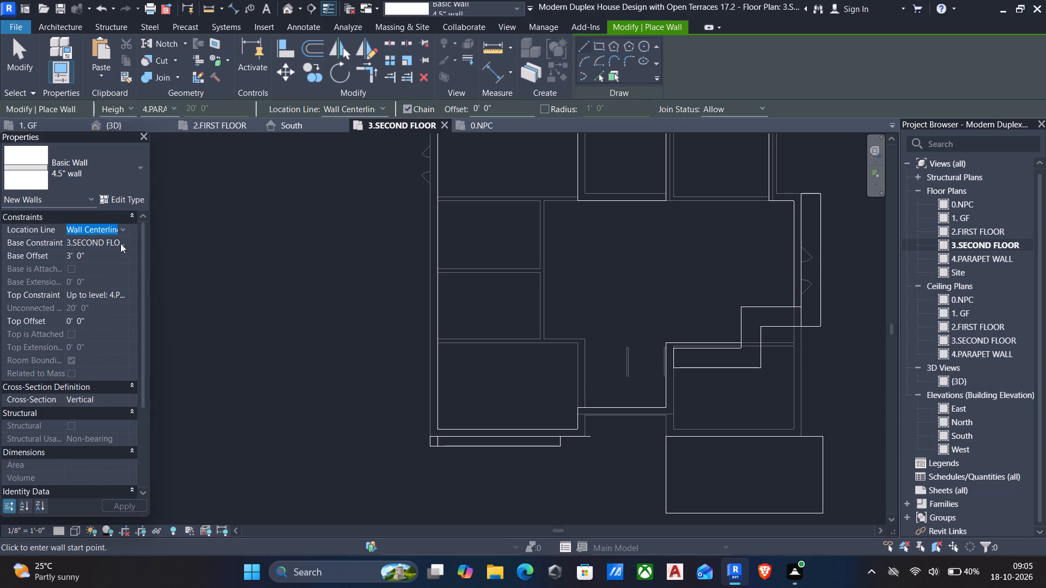
pyautogui.click(121, 232)
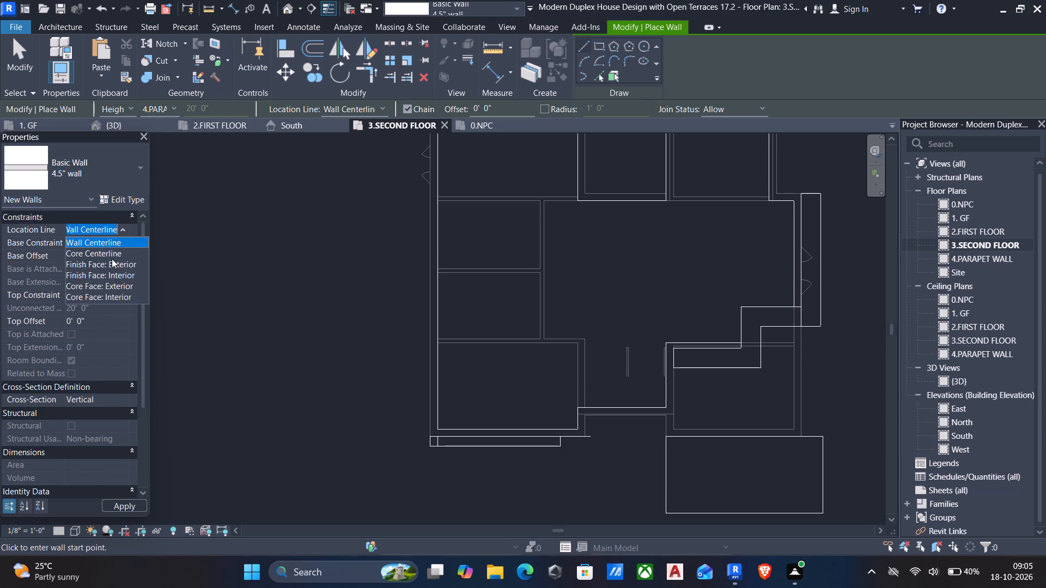
pyautogui.click(111, 264)
pyautogui.click(114, 256)
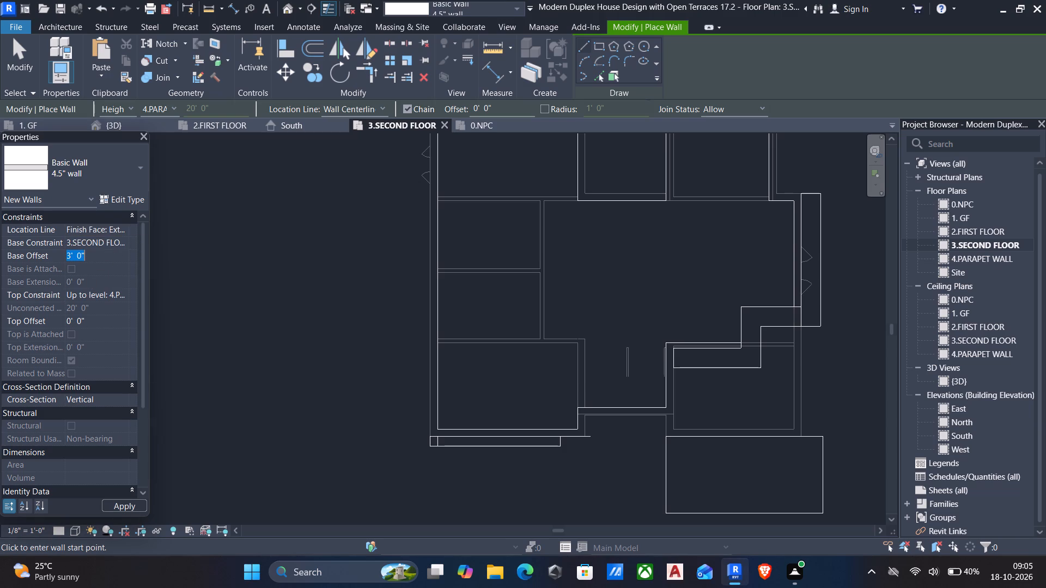
pyautogui.press('0')
pyautogui.click(122, 293)
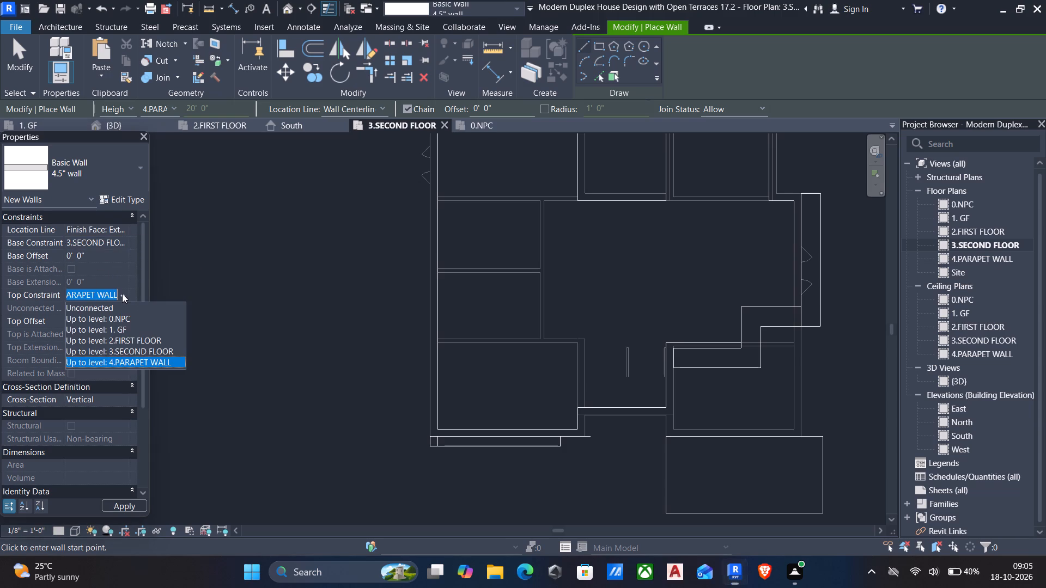
pyautogui.click(126, 356)
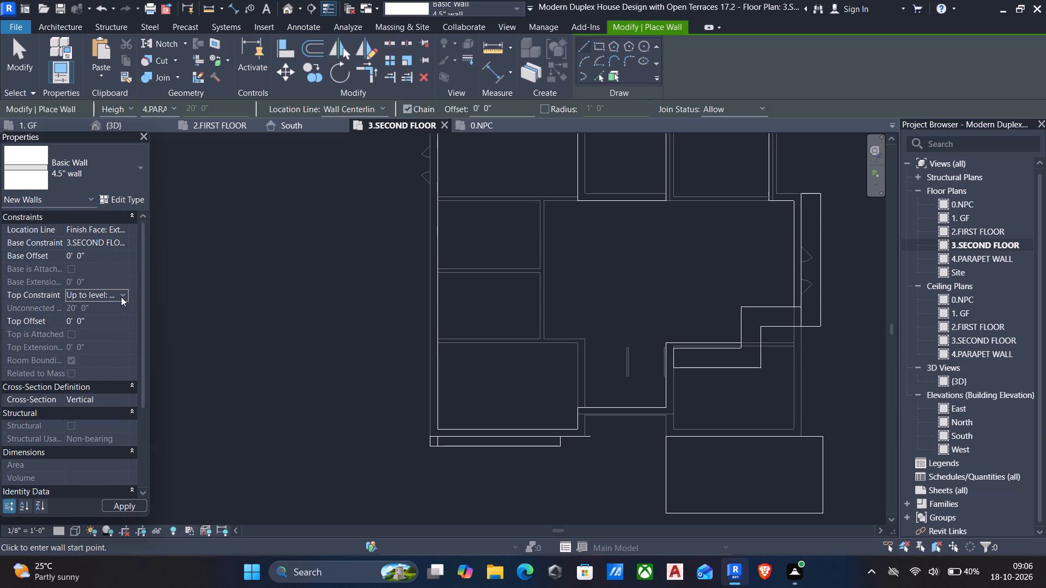
pyautogui.click(120, 296)
pyautogui.click(108, 360)
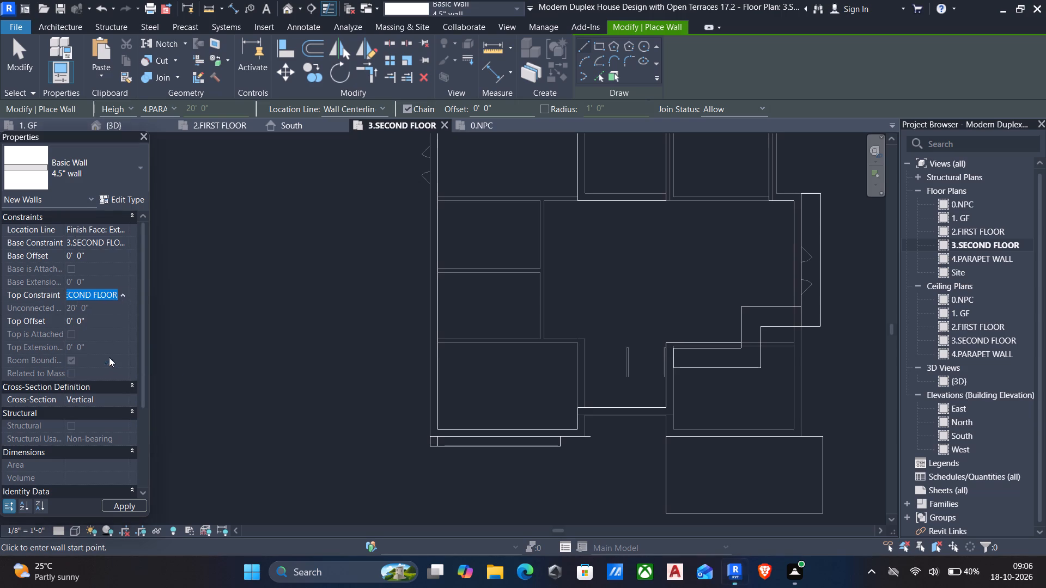
# Draw a horizontal 4.5" wall about 13' 6" long from the south-west room's inner corner along its south wall.
pyautogui.moveTo(389, 372); pyautogui.dragTo(284, 323, button='middle')
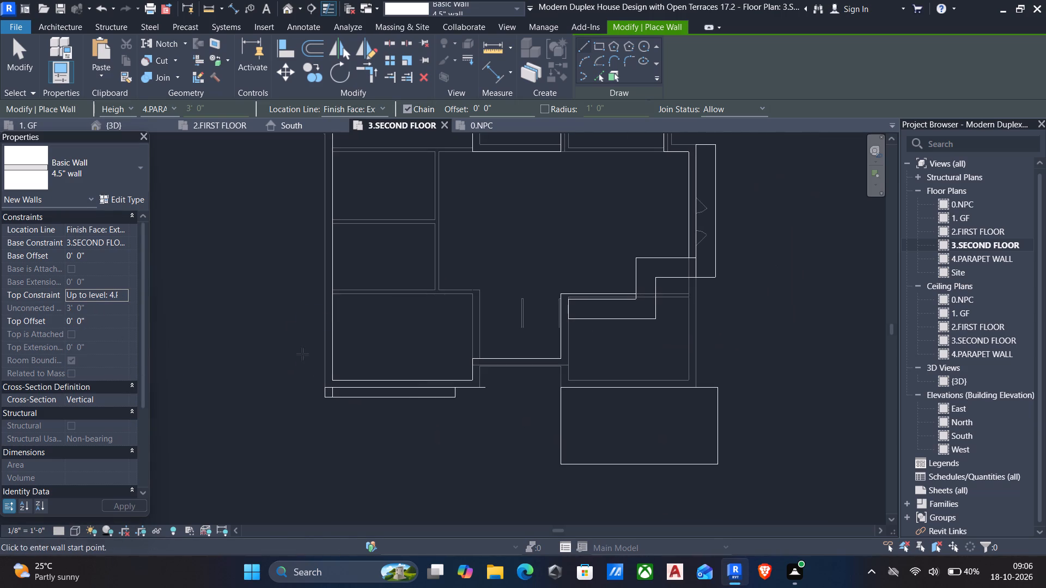
pyautogui.scroll(3, 329, 387)
pyautogui.click(337, 378)
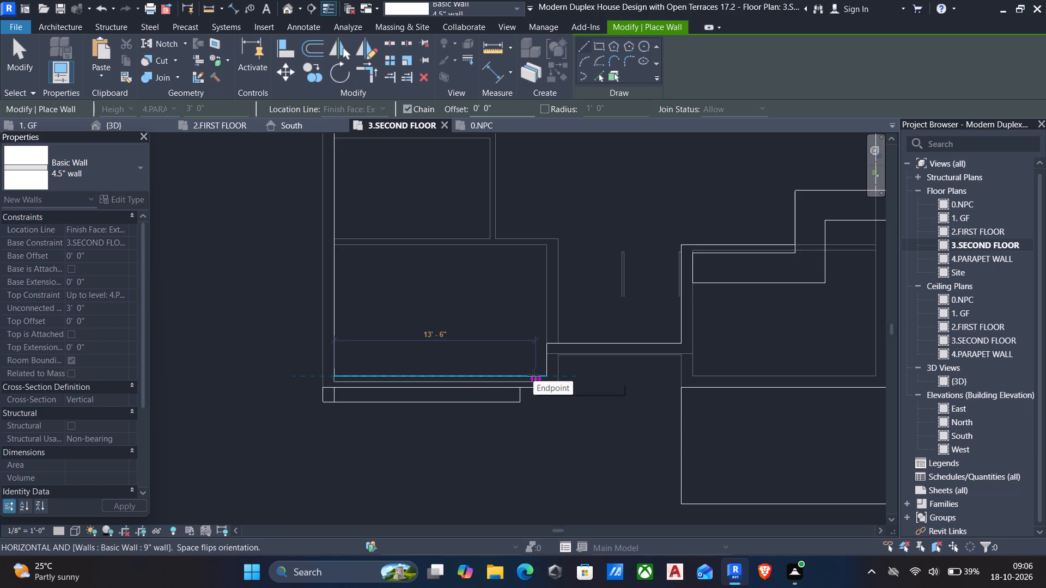
pyautogui.click(533, 375)
pyautogui.press('Escape')
# Draw a vertical 4.5" wall about 7' 0" long along the outer face of the south-west room's west wall.
pyautogui.moveTo(533, 377); pyautogui.dragTo(665, 431, button='middle')
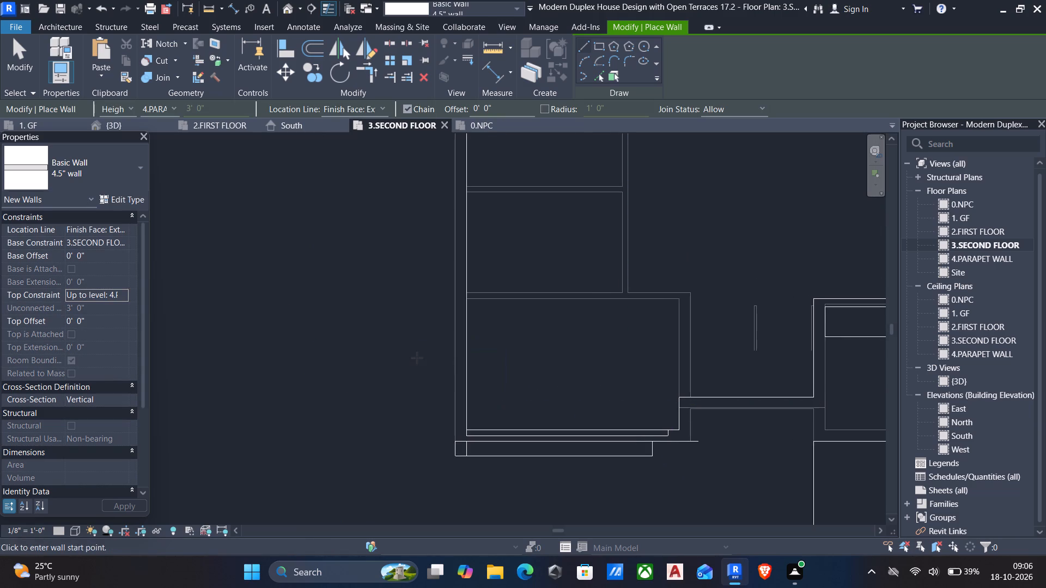
pyautogui.moveTo(456, 385); pyautogui.dragTo(461, 347)
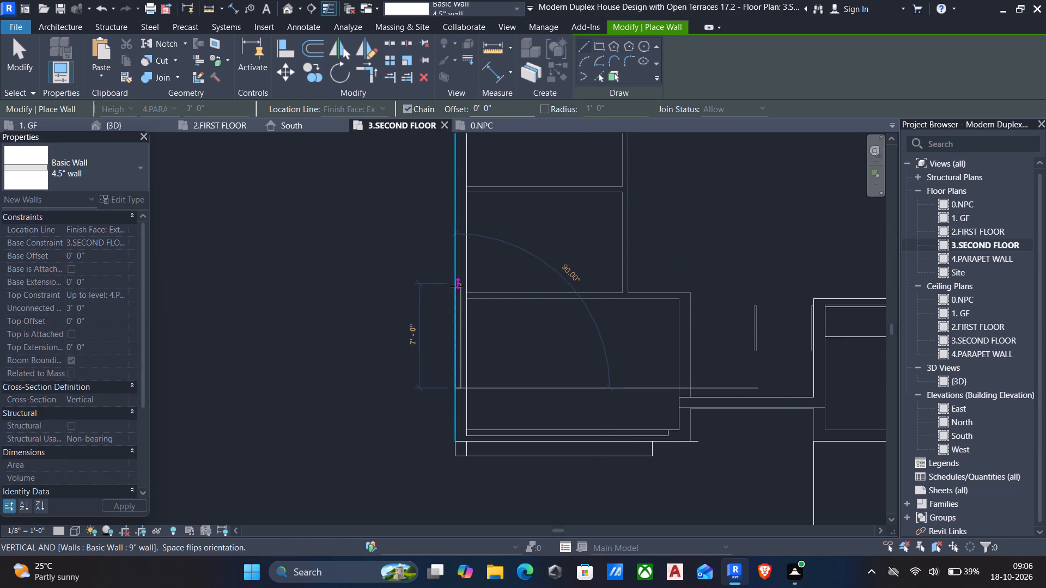
pyautogui.click(456, 286)
pyautogui.press('Escape')
# Draw a horizontal 4.5" wall about 8' 6" long from the house's north-west outer corner along the north wall's outer face.
pyautogui.moveTo(454, 296); pyautogui.dragTo(439, 475, button='middle')
pyautogui.scroll(-1, 439, 475)
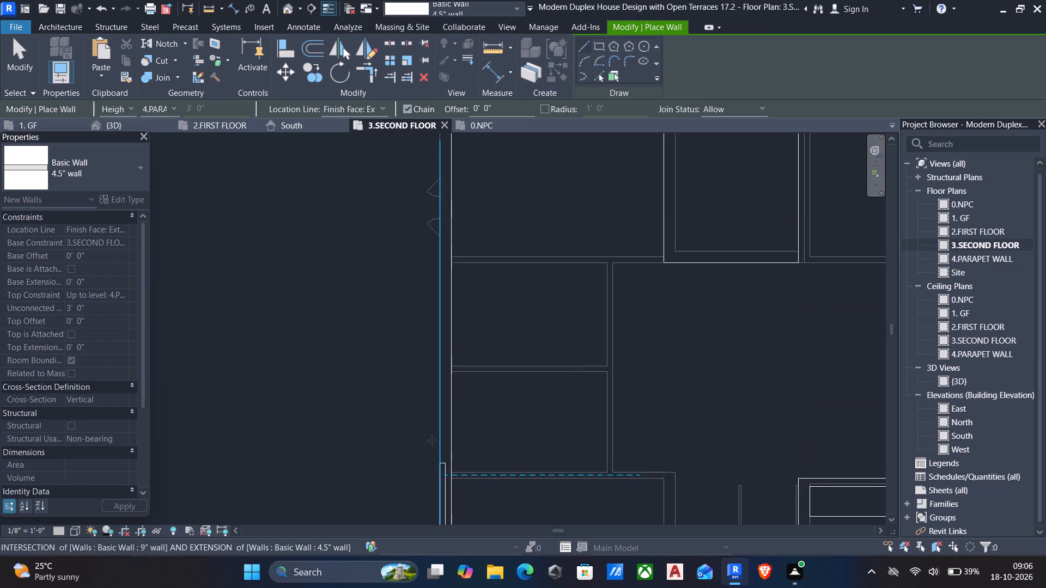
pyautogui.scroll(-2, 431, 440)
pyautogui.scroll(4, 432, 205)
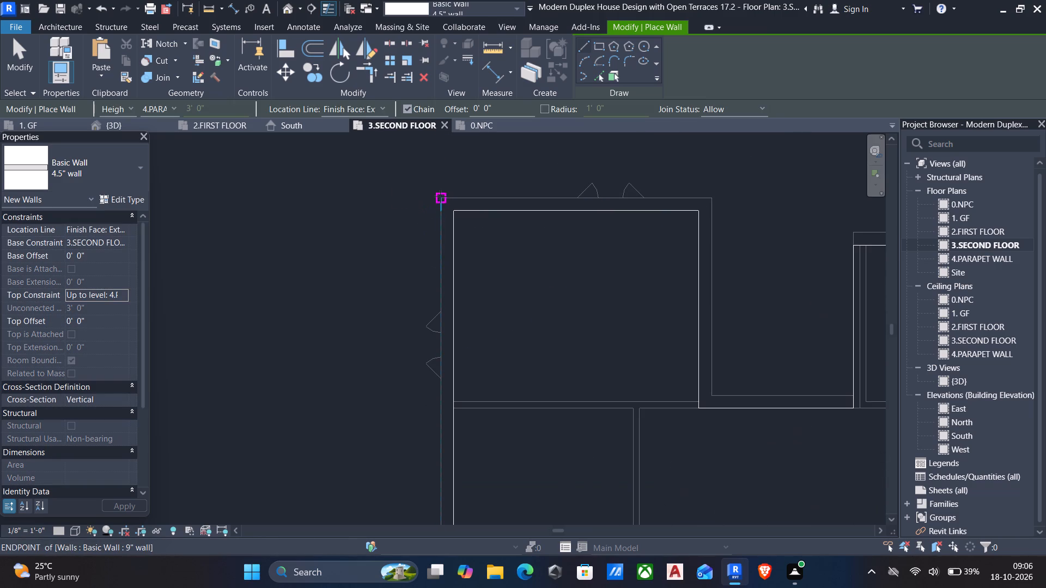
pyautogui.click(440, 196)
pyautogui.click(589, 199)
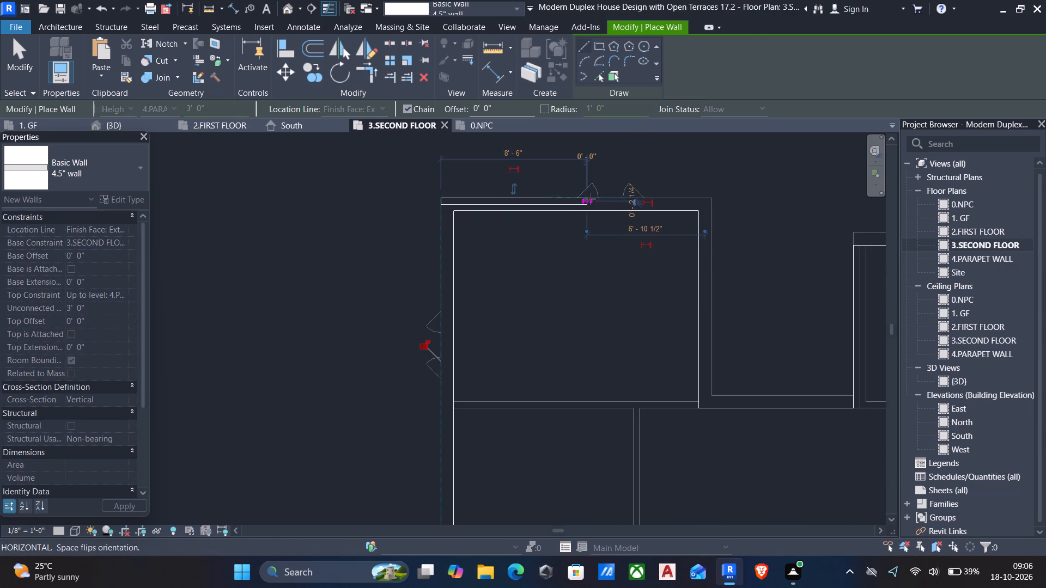
pyautogui.press('Escape')
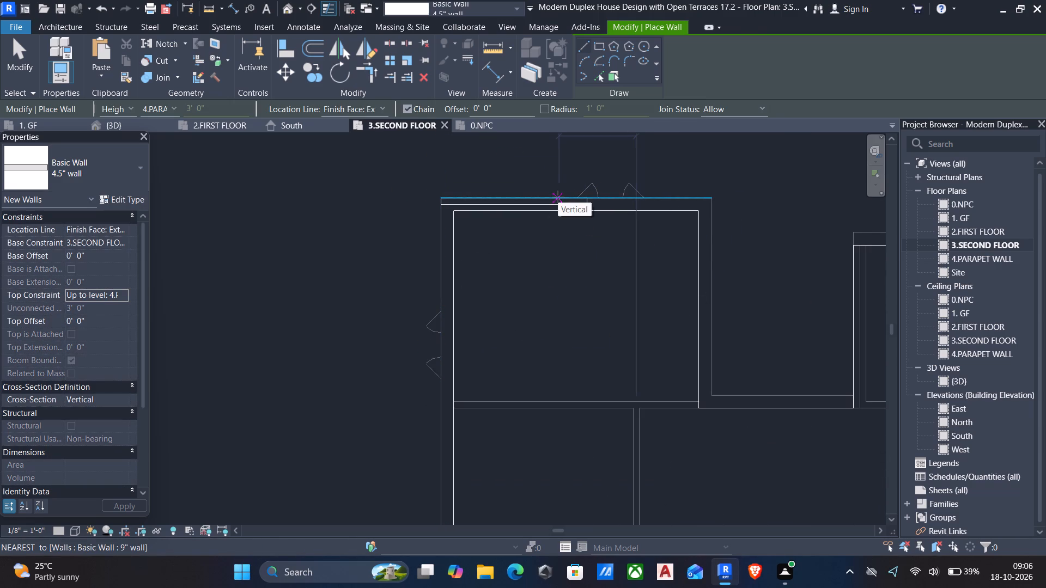
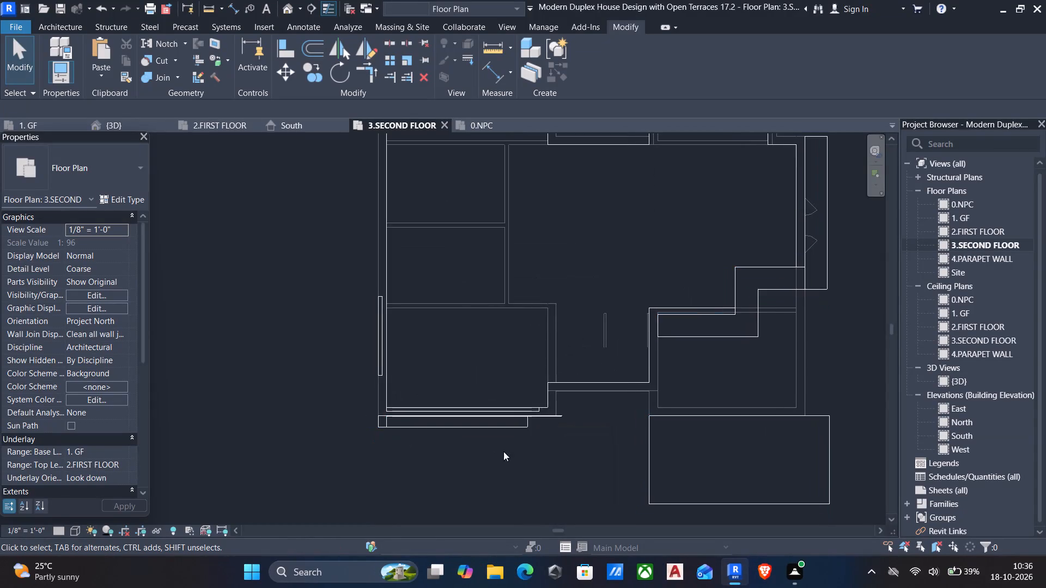
# Create a wall matching the south-west 4.5" wall, placed horizontally along the outer face of the north recess's south wall.
pyautogui.scroll(5, 554, 446)
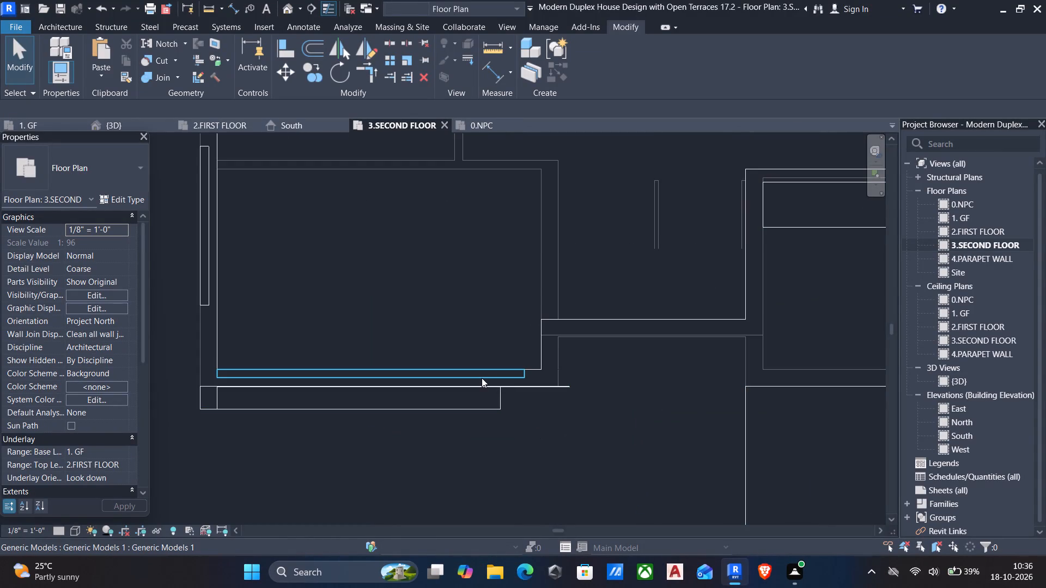
pyautogui.click(482, 378)
pyautogui.scroll(1, 480, 388)
pyautogui.moveTo(478, 390); pyautogui.dragTo(667, 427, button='middle')
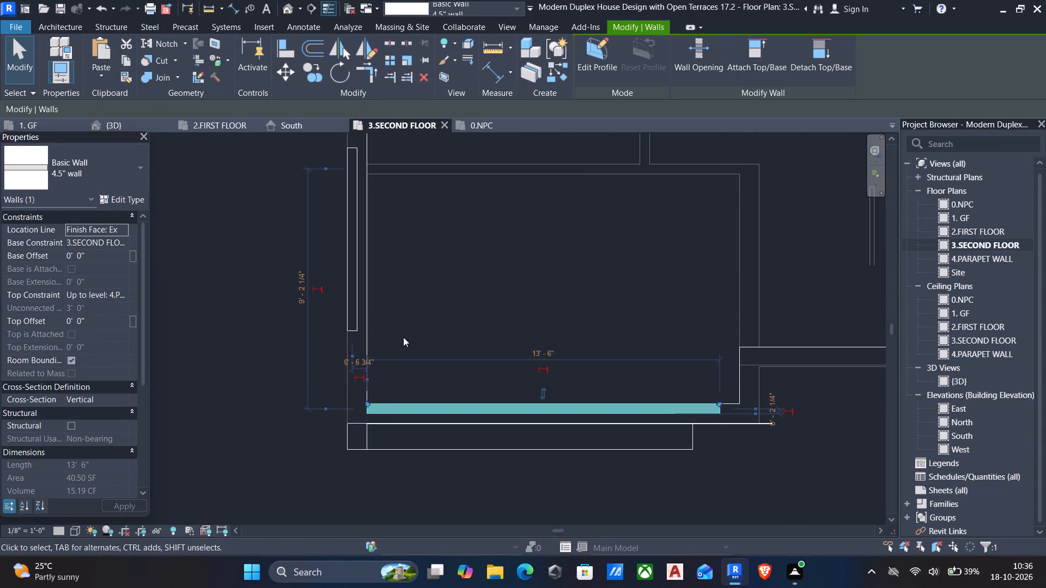
pyautogui.write('cs')
pyautogui.scroll(-6, 363, 334)
pyautogui.moveTo(396, 313); pyautogui.dragTo(325, 454, button='middle')
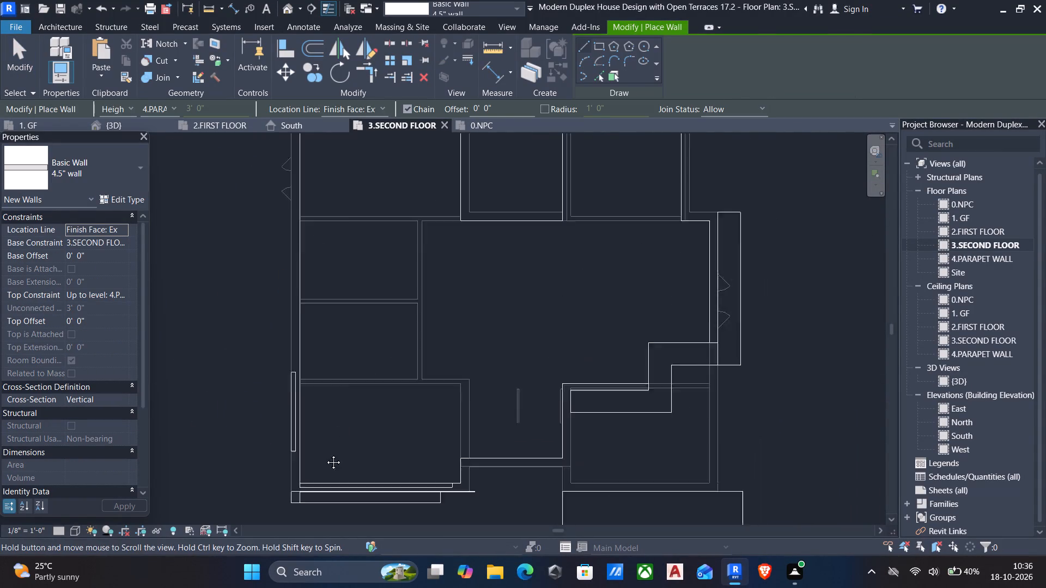
pyautogui.moveTo(325, 454); pyautogui.dragTo(323, 467, button='middle')
pyautogui.scroll(-2, 363, 333)
pyautogui.scroll(4, 461, 253)
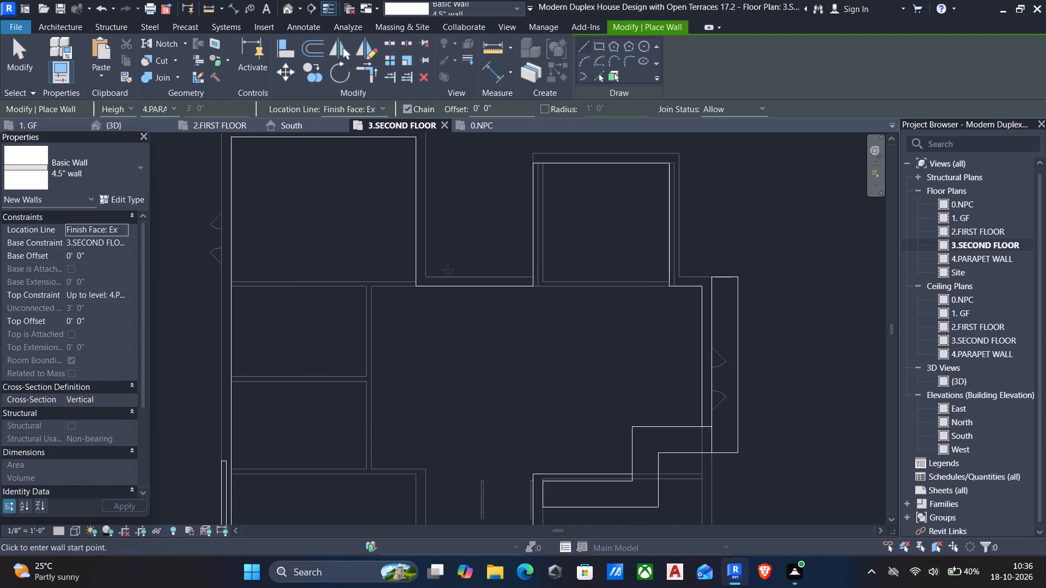
pyautogui.click(436, 283)
pyautogui.scroll(1, 514, 279)
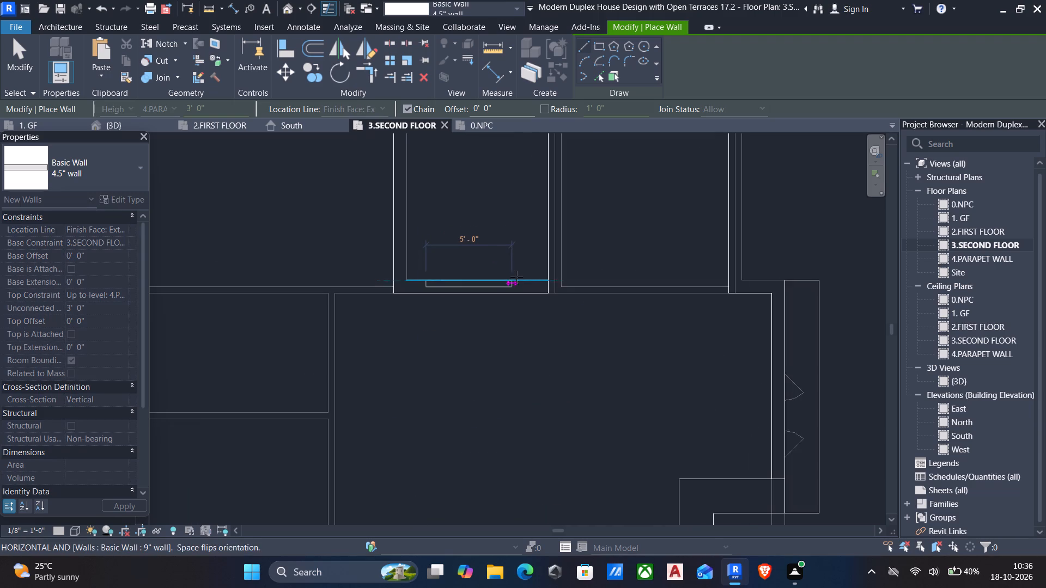
pyautogui.click(516, 277)
pyautogui.press('Escape')
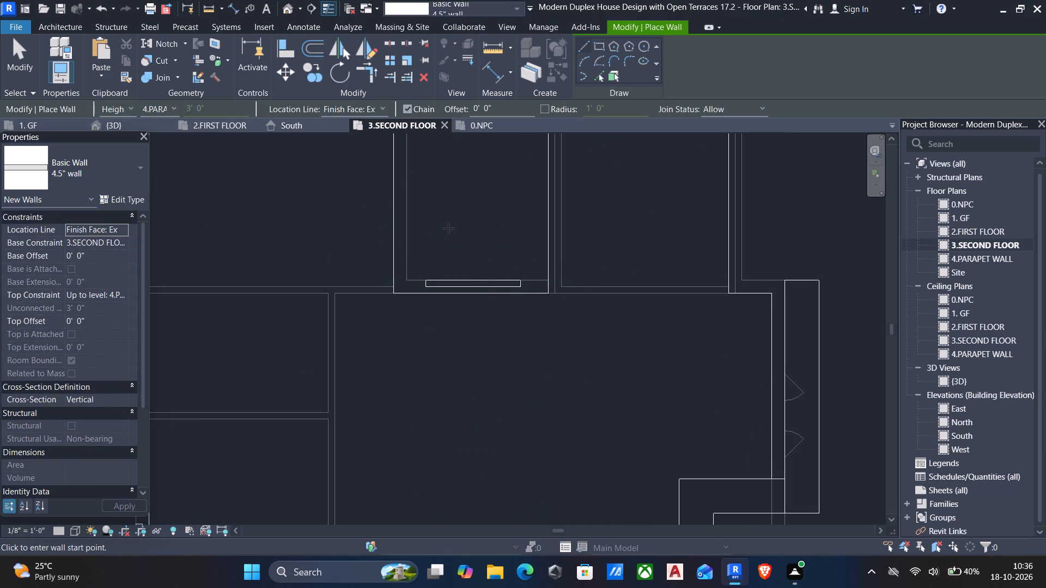
# Draw a vertical 4.5" wall along the recess's west side, flipped inward from the north-west room's east outer face.
pyautogui.click(411, 257)
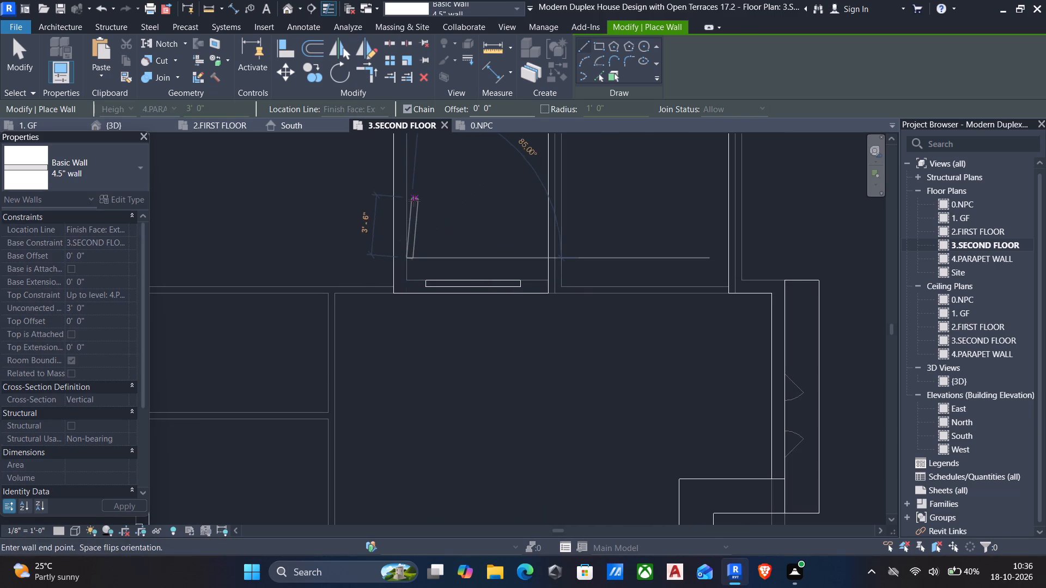
pyautogui.press('space')
pyautogui.click(404, 193)
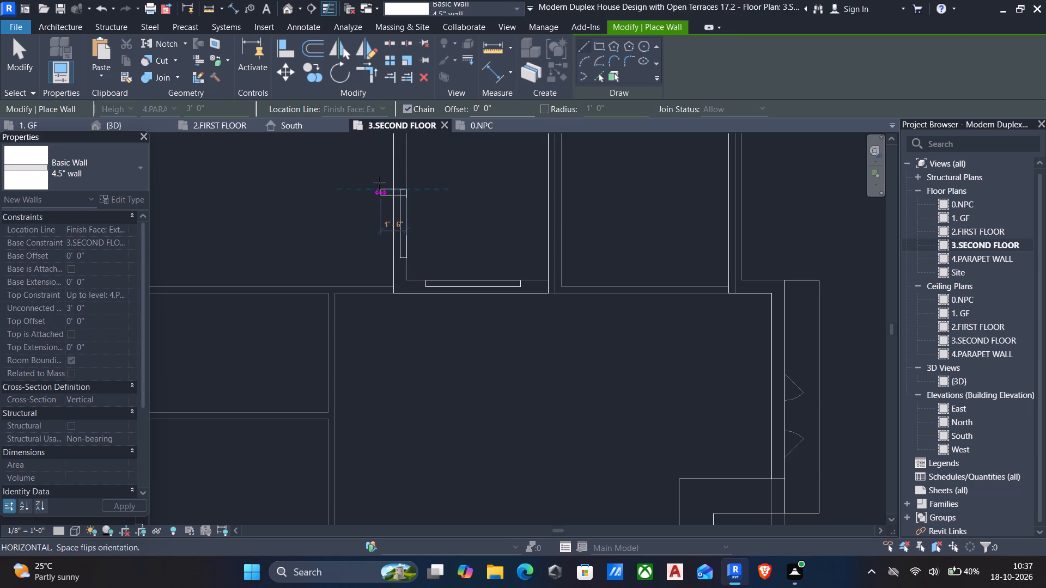
pyautogui.press('Escape')
# Draw a vertical 4.5" wall along the west edge of the projecting north-east room.
pyautogui.scroll(-4, 379, 190)
pyautogui.scroll(5, 476, 156)
pyautogui.moveTo(458, 171); pyautogui.dragTo(449, 232, button='middle')
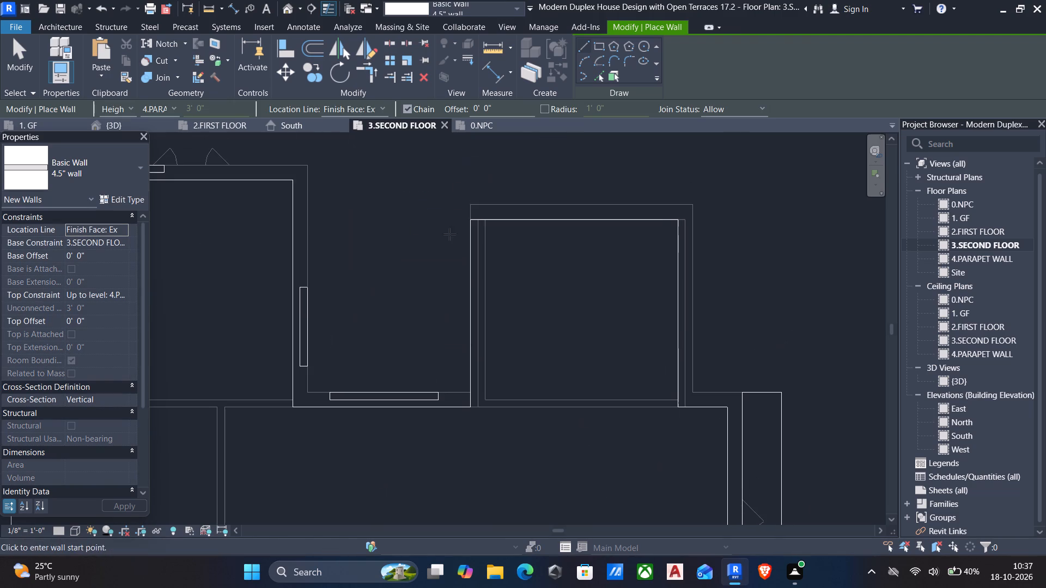
pyautogui.scroll(-1, 463, 248)
pyautogui.moveTo(463, 248); pyautogui.dragTo(455, 231, button='middle')
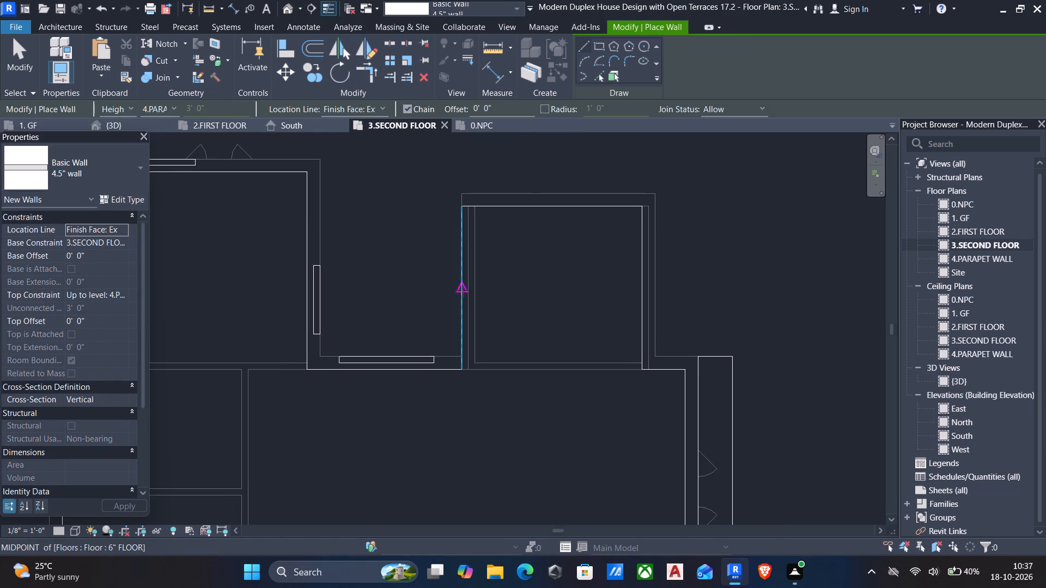
pyautogui.click(459, 313)
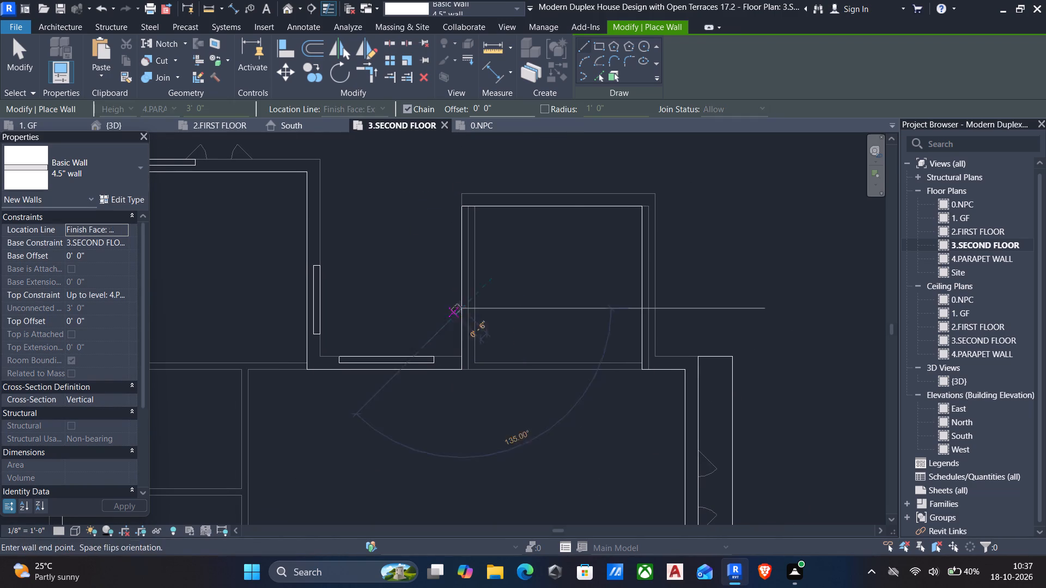
pyautogui.click(460, 237)
pyautogui.press('Escape')
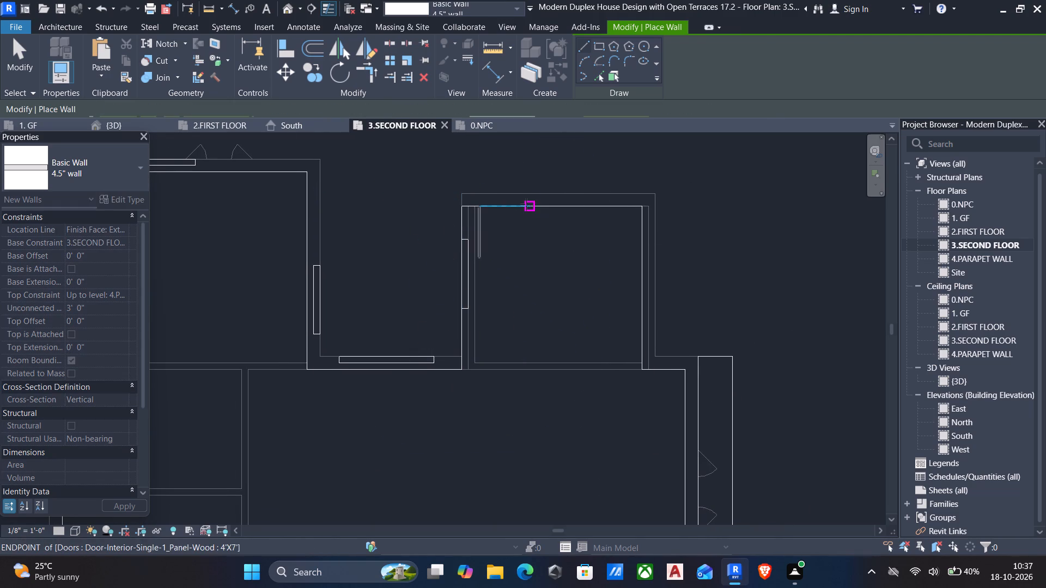
# Draw a horizontal 4.5" wall about 2' 0" long on the slab's north edge at the north-east room, flipped to the outer side.
pyautogui.click(542, 207)
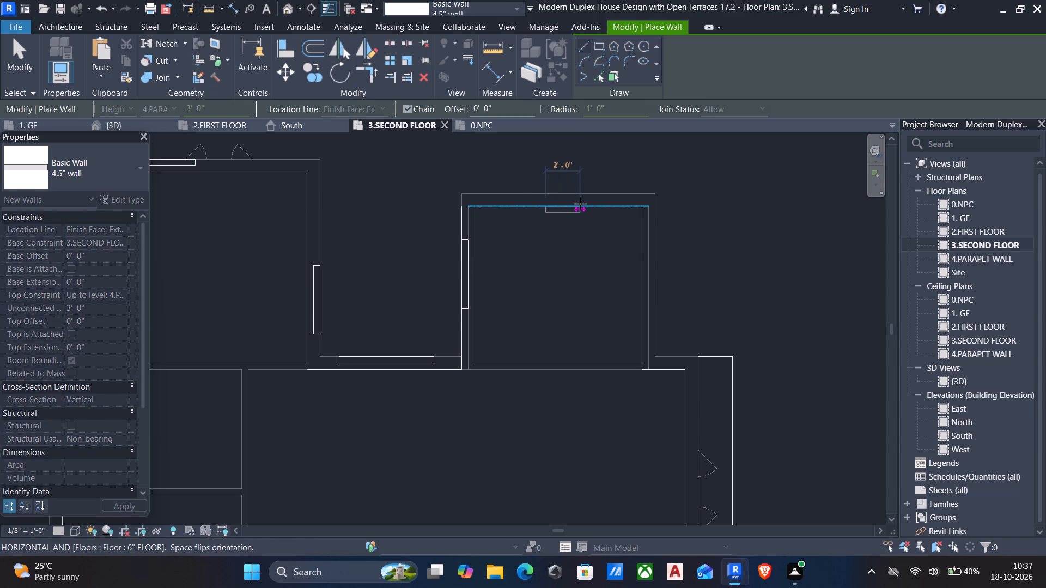
pyautogui.press('space')
pyautogui.click(580, 204)
pyautogui.press('Escape')
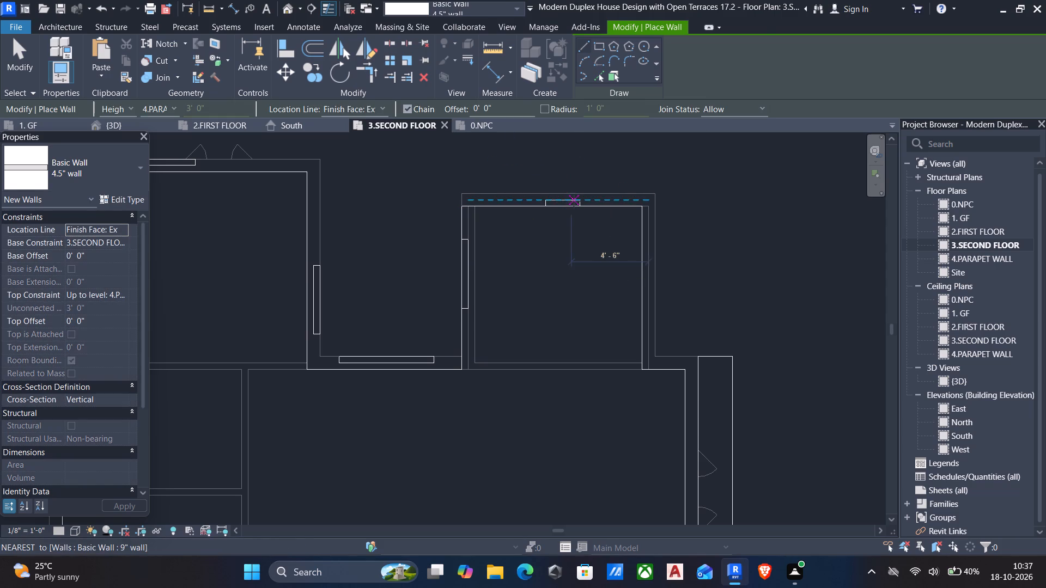
# Draw a vertical 4.5" wall about 5' 0" long down the outer face of the north-east room's east wall.
pyautogui.click(659, 209)
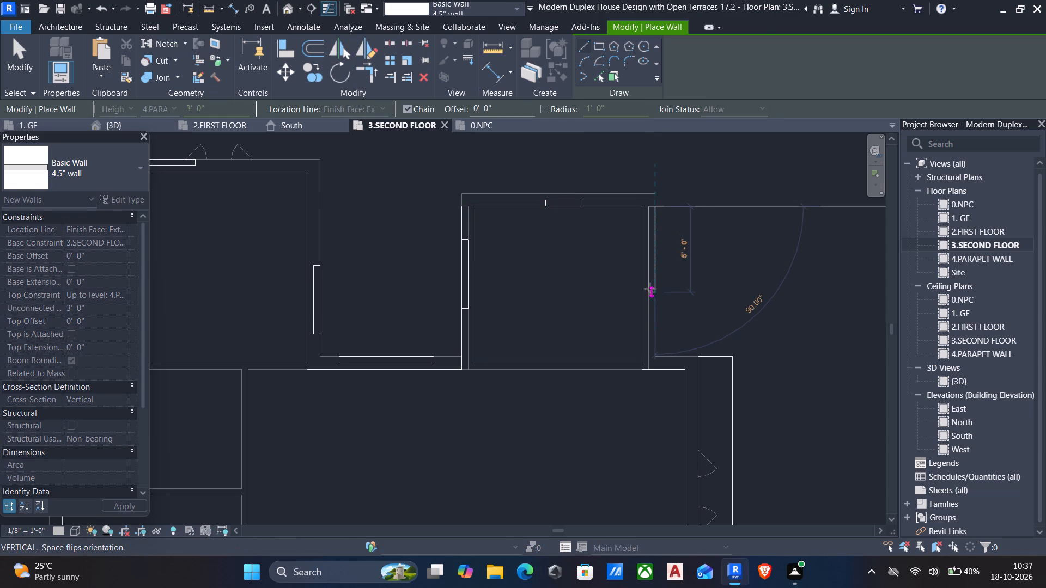
pyautogui.click(650, 291)
pyautogui.press('Escape')
# Draw a flipped horizontal 4.5" wall about 1' 4" long on the short north wall's outer face between the north-east room and east shade.
pyautogui.scroll(-2, 646, 323)
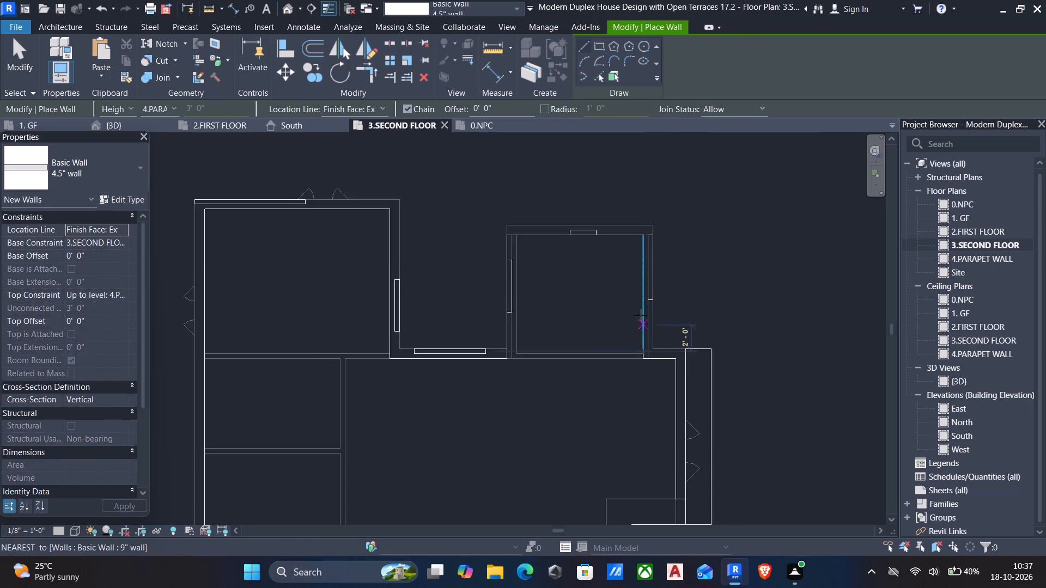
pyautogui.moveTo(637, 309); pyautogui.dragTo(610, 263, button='middle')
pyautogui.moveTo(651, 323); pyautogui.dragTo(576, 259, button='middle')
pyautogui.scroll(6, 576, 259)
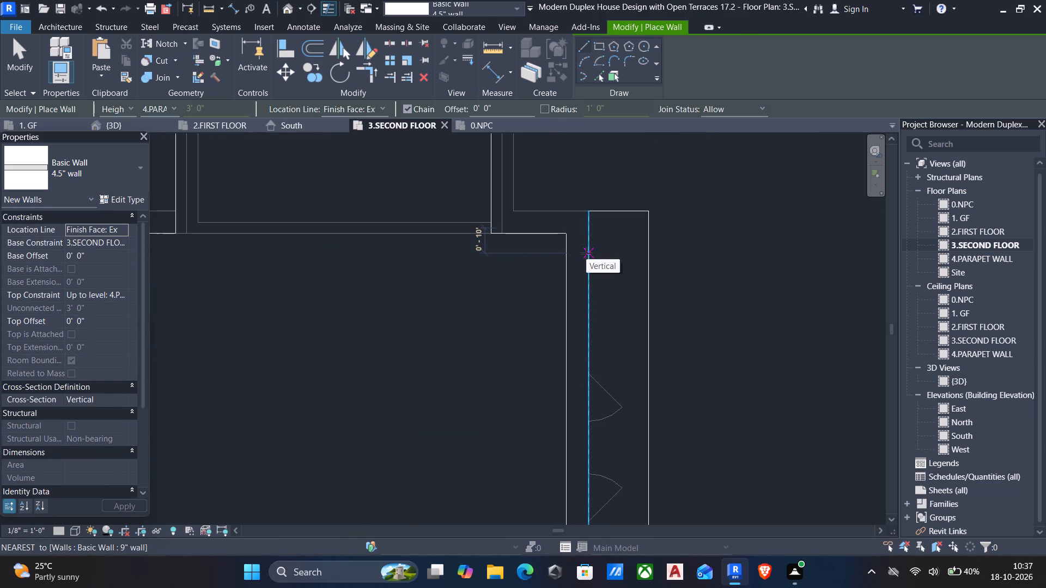
pyautogui.click(562, 215)
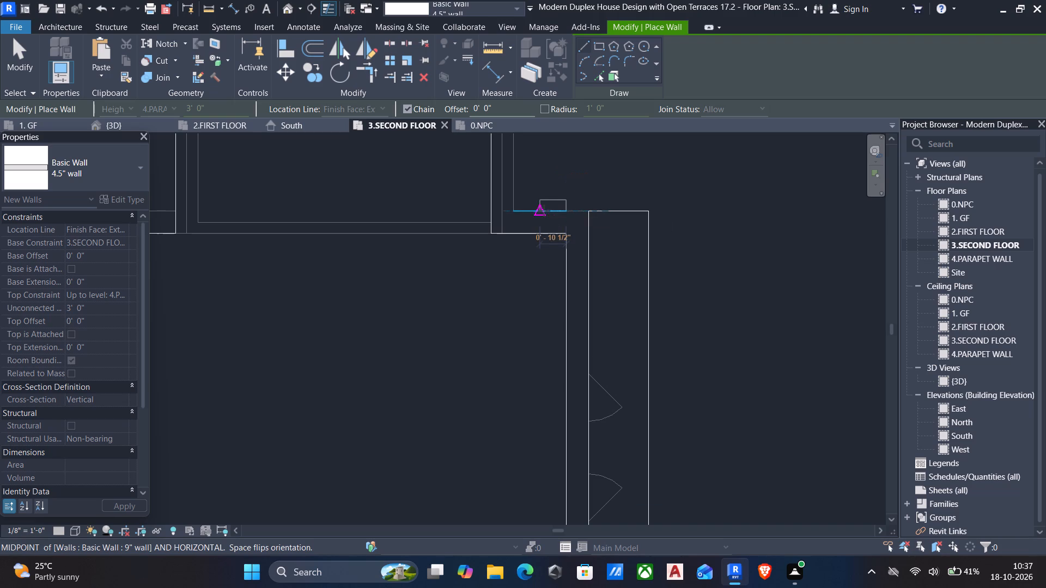
pyautogui.press('space')
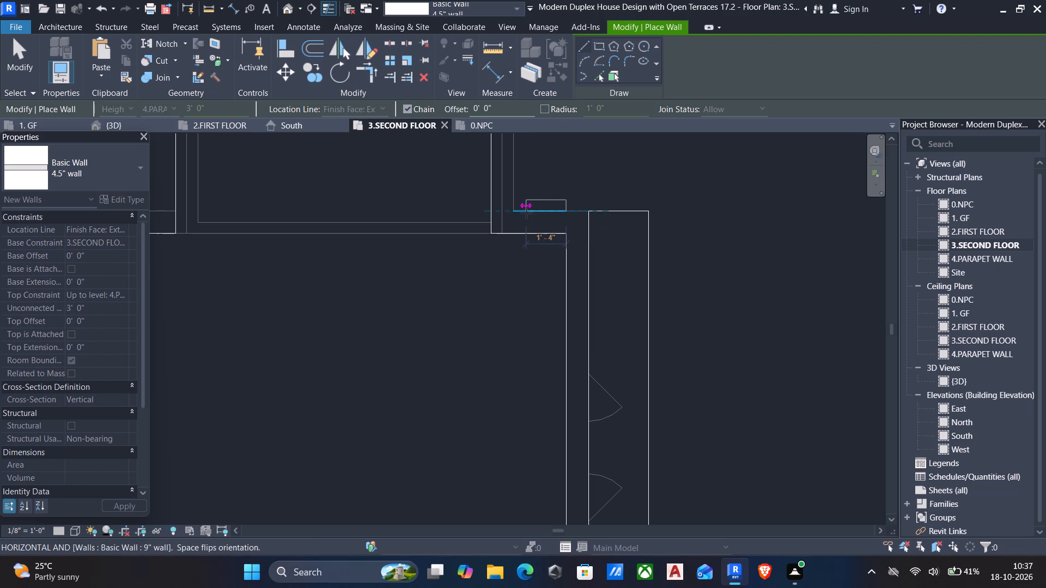
pyautogui.click(526, 213)
pyautogui.press('Escape')
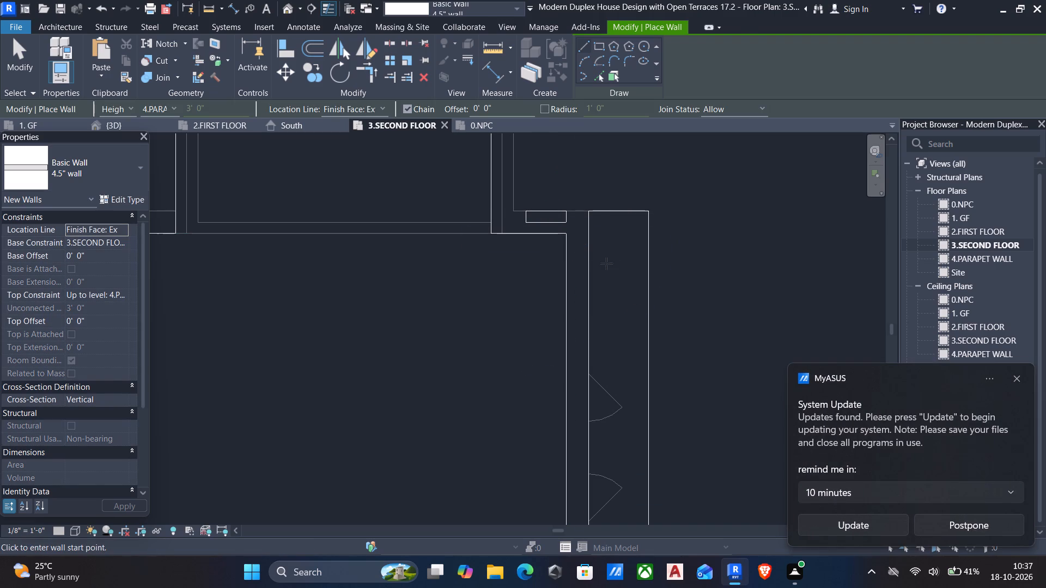
# Draw a vertical 4.5" wall about 4' 7" long along the outer face of the house's east wall.
pyautogui.click(587, 264)
pyautogui.click(591, 401)
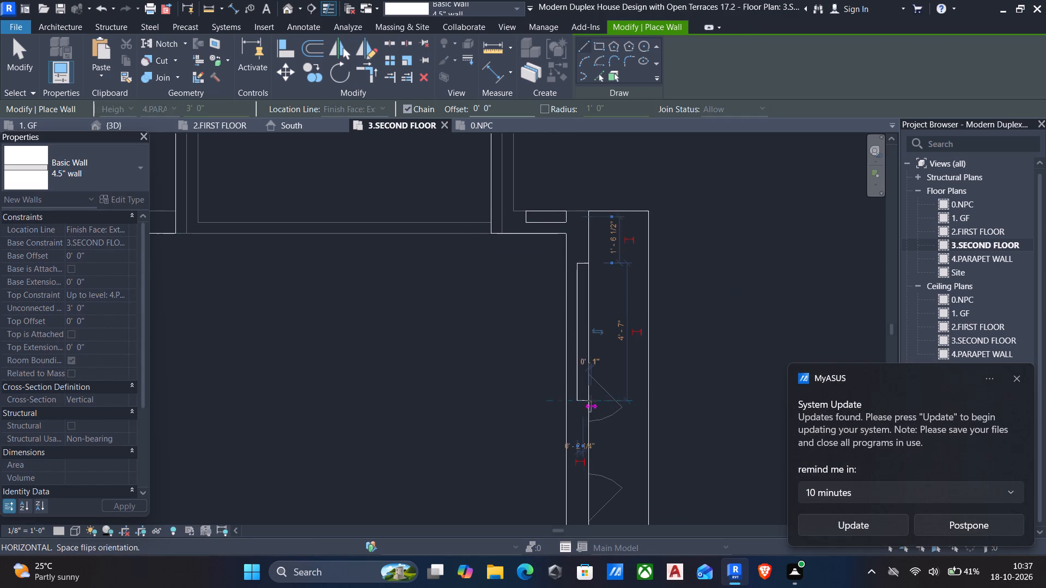
pyautogui.scroll(1, 542, 394)
pyautogui.moveTo(542, 394); pyautogui.dragTo(502, 311, button='middle')
pyautogui.scroll(-5, 503, 311)
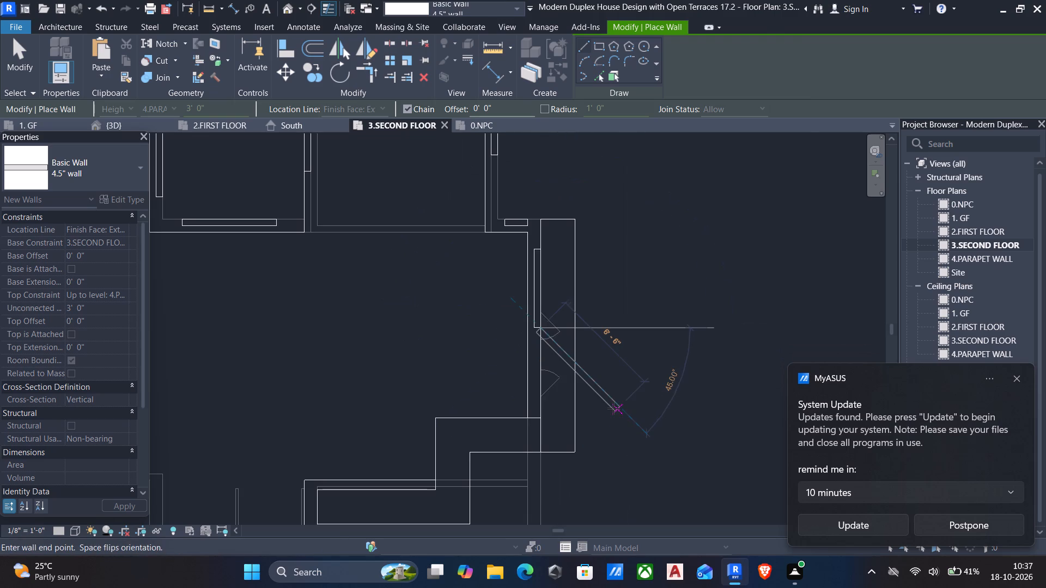
pyautogui.press('Escape')
# Draw a horizontal 4.5" wall about 3' 0" long on the upper edge of the south-east step, flipped to its south side.
pyautogui.moveTo(538, 417); pyautogui.dragTo(515, 336, button='middle')
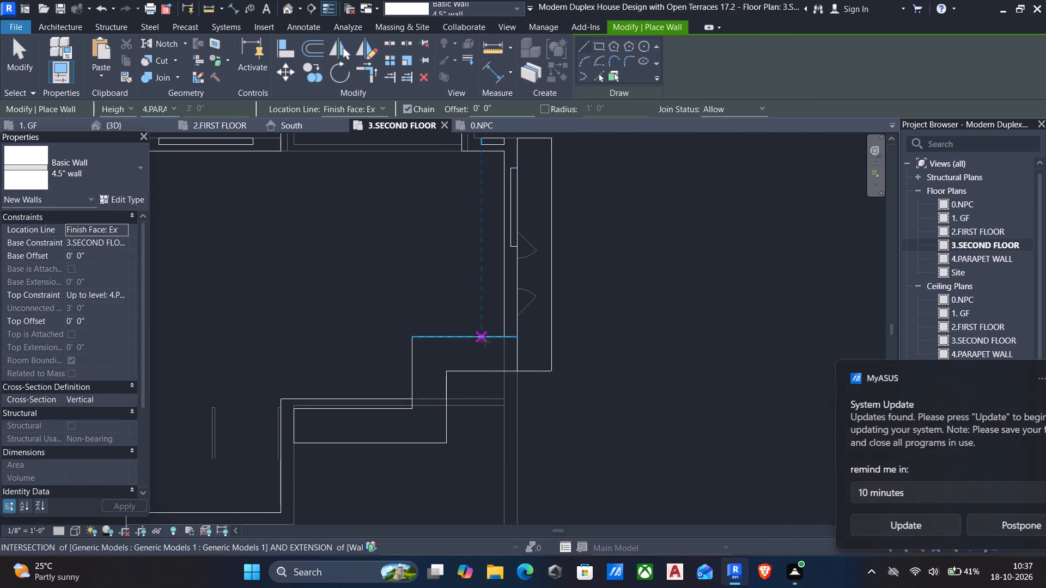
pyautogui.click(485, 341)
pyautogui.press('space')
pyautogui.click(431, 340)
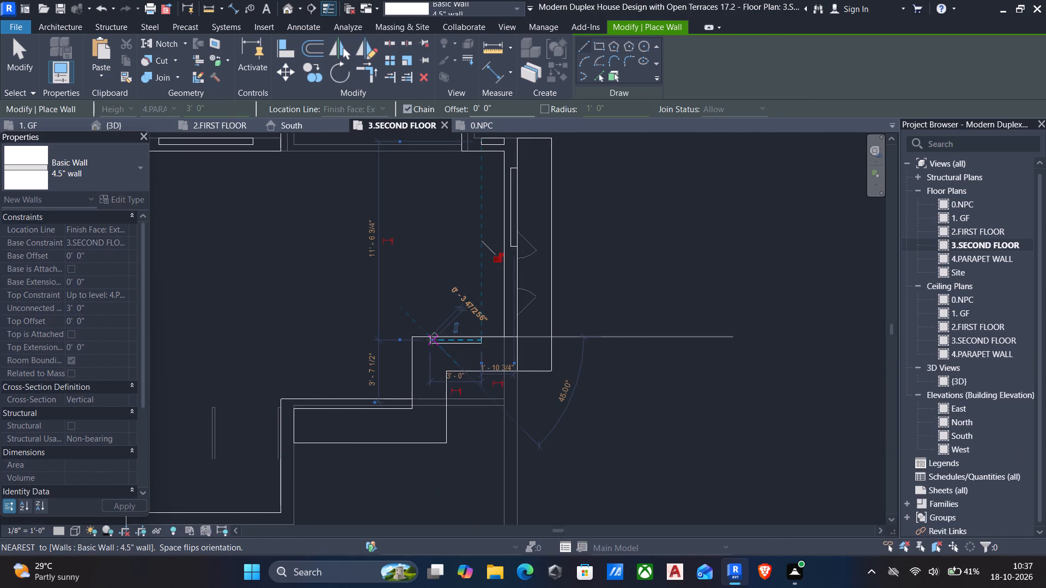
pyautogui.press('Escape')
# Draw a flipped vertical 4.5" wall about 2' 4" long down the south-east step's west edge to its inner corner.
pyautogui.click(417, 365)
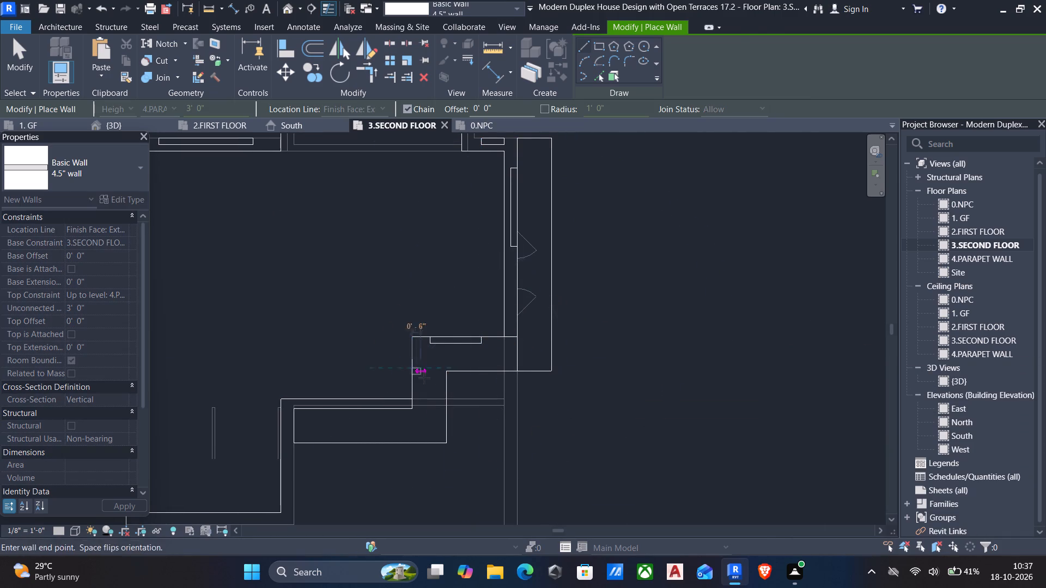
pyautogui.press('space')
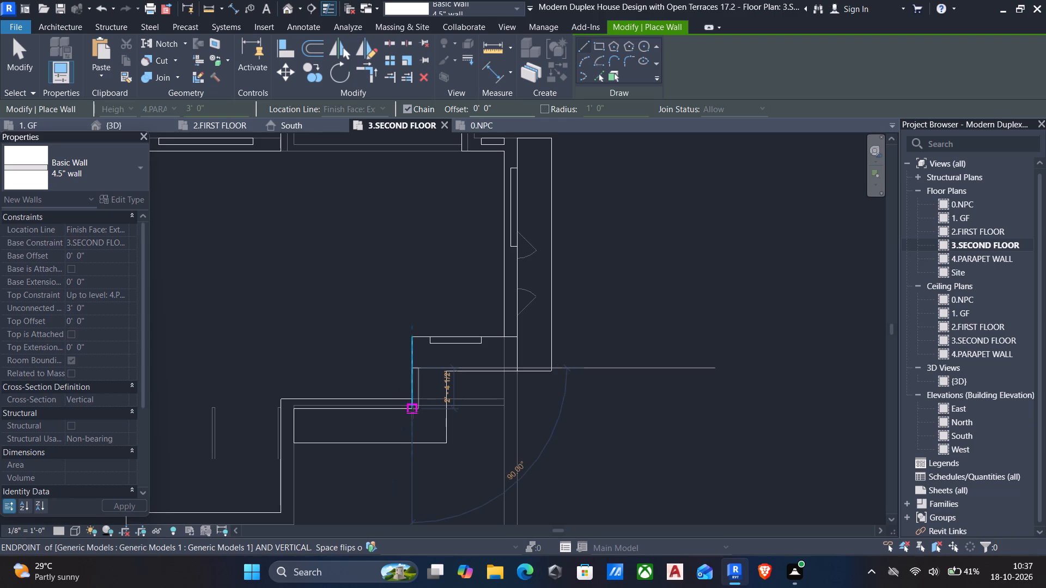
pyautogui.click(412, 412)
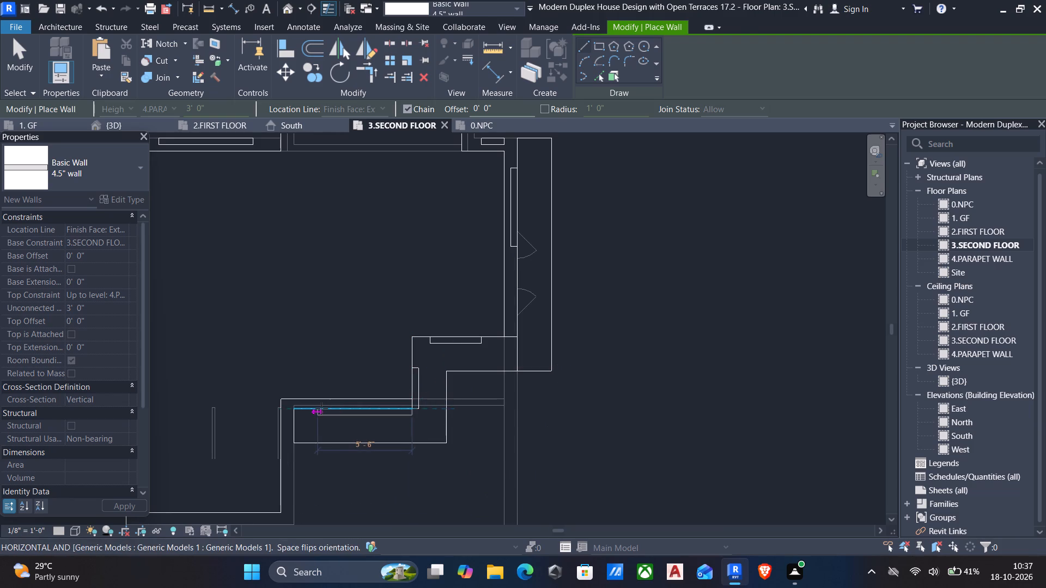
pyautogui.press('Escape')
pyautogui.scroll(3, 388, 405)
pyautogui.press('Escape')
pyautogui.scroll(-2, 385, 401)
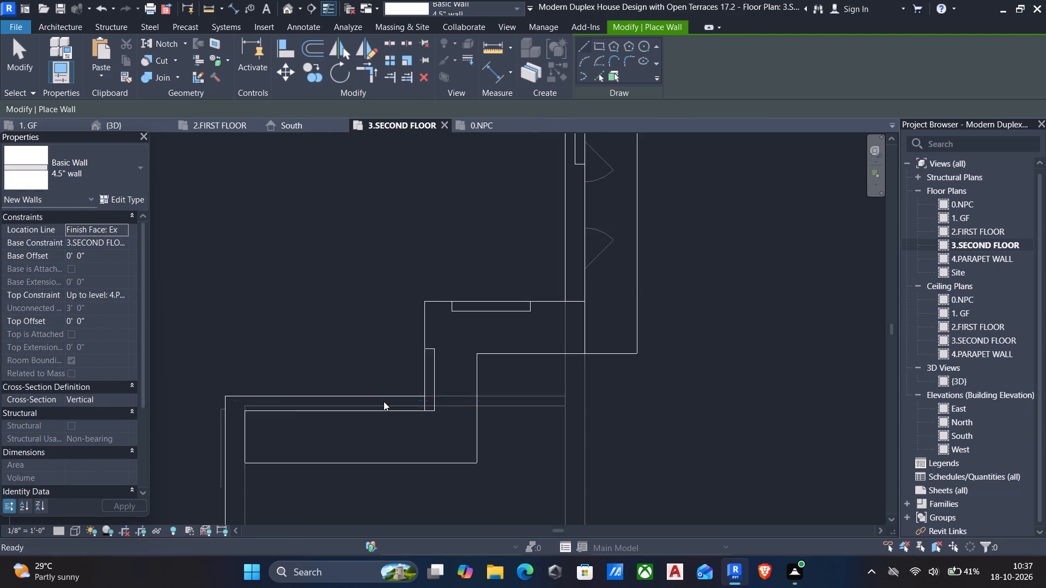
# Create a matching 4.5" wall about 2' 2" long, running north from the south-west room's south-east slab corner.
pyautogui.scroll(-3, 384, 401)
pyautogui.moveTo(380, 402); pyautogui.dragTo(392, 318, button='middle')
pyautogui.scroll(-5, 384, 340)
pyautogui.moveTo(362, 375); pyautogui.dragTo(478, 352, button='middle')
pyautogui.scroll(2, 400, 364)
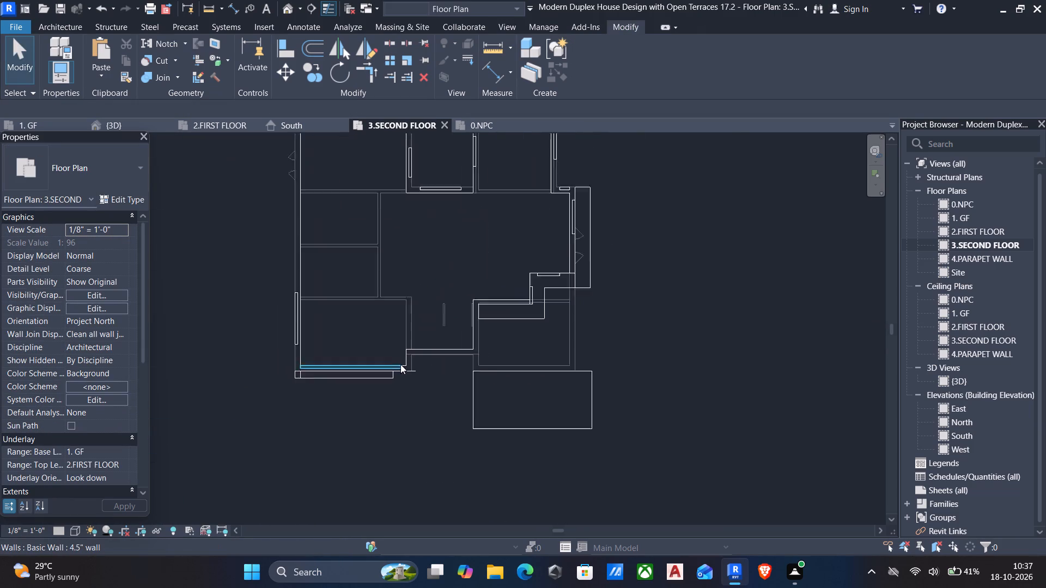
pyautogui.scroll(4, 400, 364)
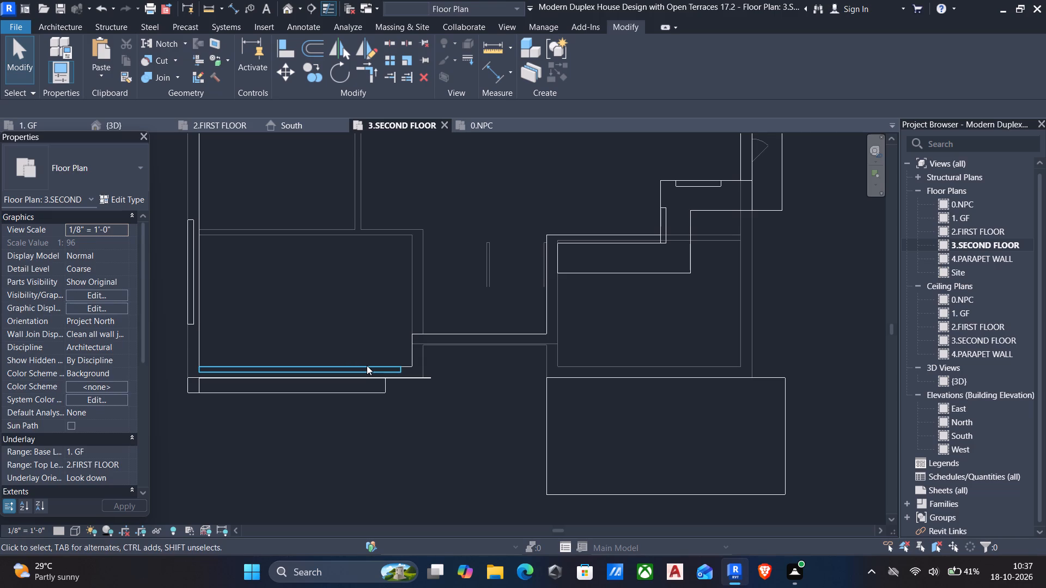
pyautogui.click(367, 365)
pyautogui.press('c')
pyautogui.press('s')
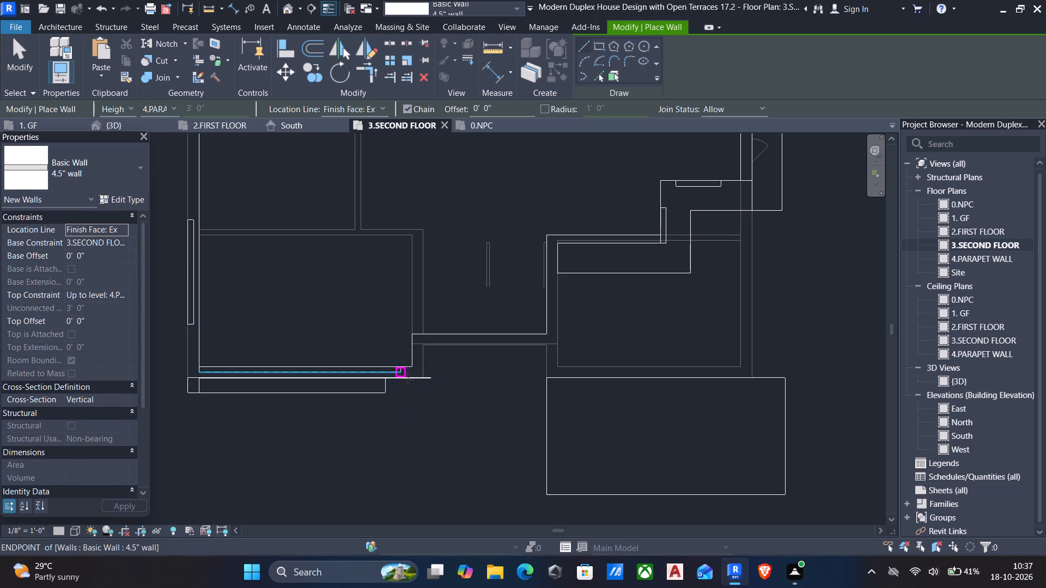
pyautogui.scroll(5, 408, 379)
pyautogui.moveTo(422, 350); pyautogui.dragTo(424, 335)
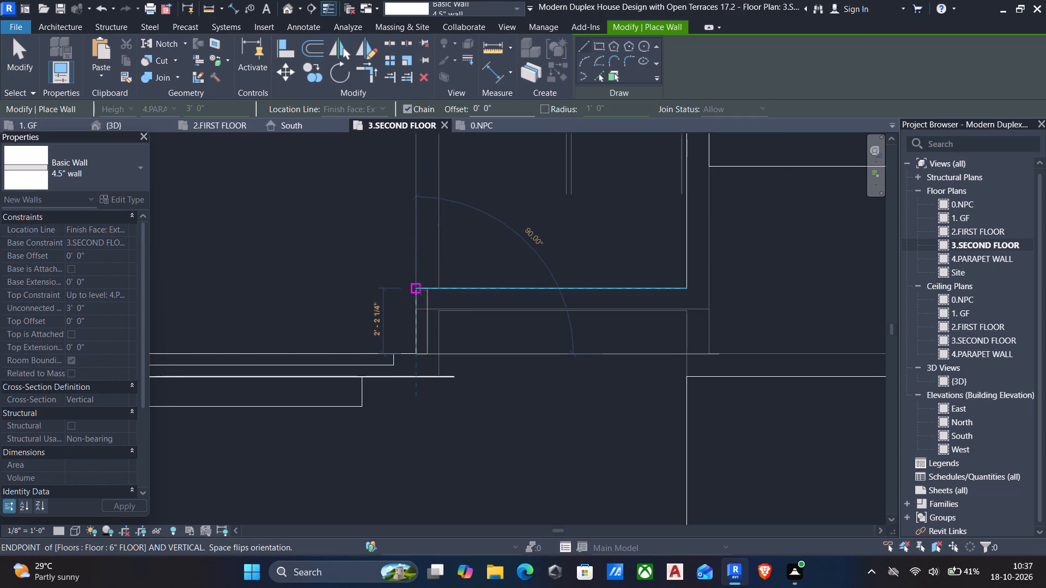
pyautogui.click(419, 290)
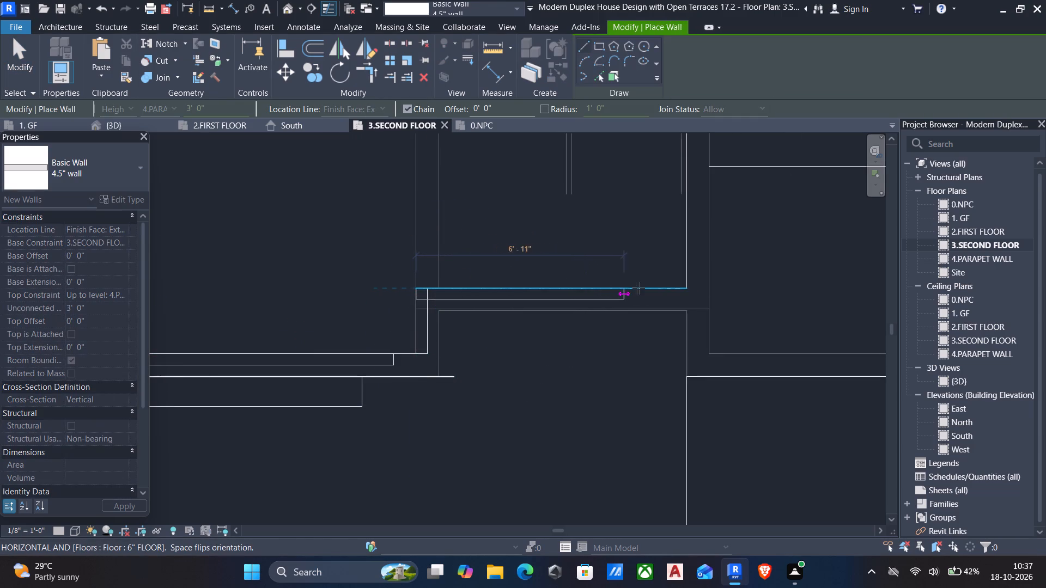
# Continue the chained 4.5" walls along the recessed south slab edge to its east corner, turning north about 6' 1 1/2" to the stair endpoint.
pyautogui.click(685, 289)
pyautogui.scroll(1, 684, 283)
pyautogui.moveTo(684, 283); pyautogui.dragTo(611, 426, button='middle')
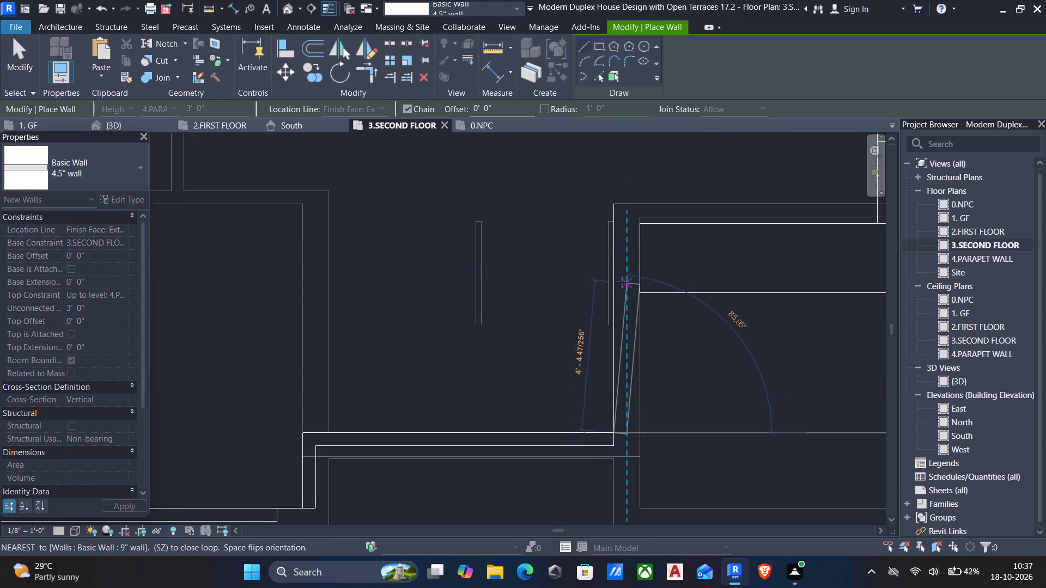
pyautogui.click(616, 216)
pyautogui.moveTo(616, 216); pyautogui.dragTo(548, 326, button='middle')
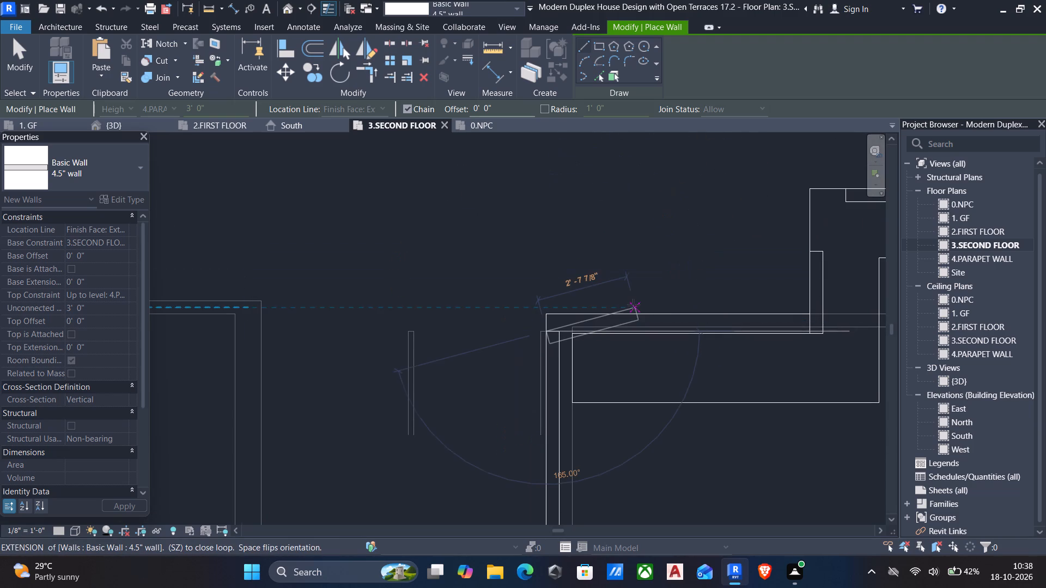
pyautogui.press('Escape')
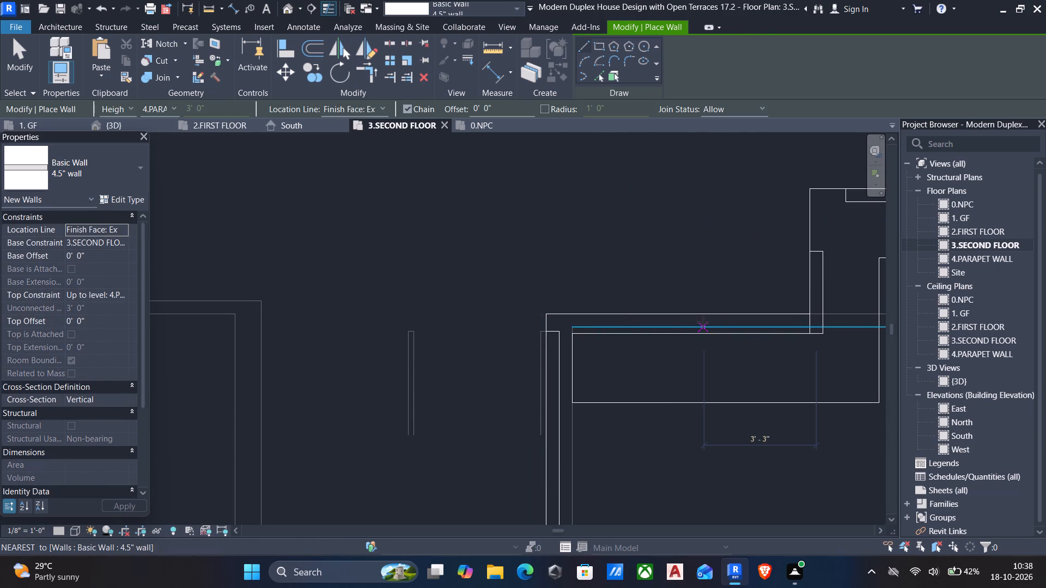
# Draw a short horizontal 4.5" wall on the upper edge of the lower south-east step, flipped to its south side.
pyautogui.click(703, 314)
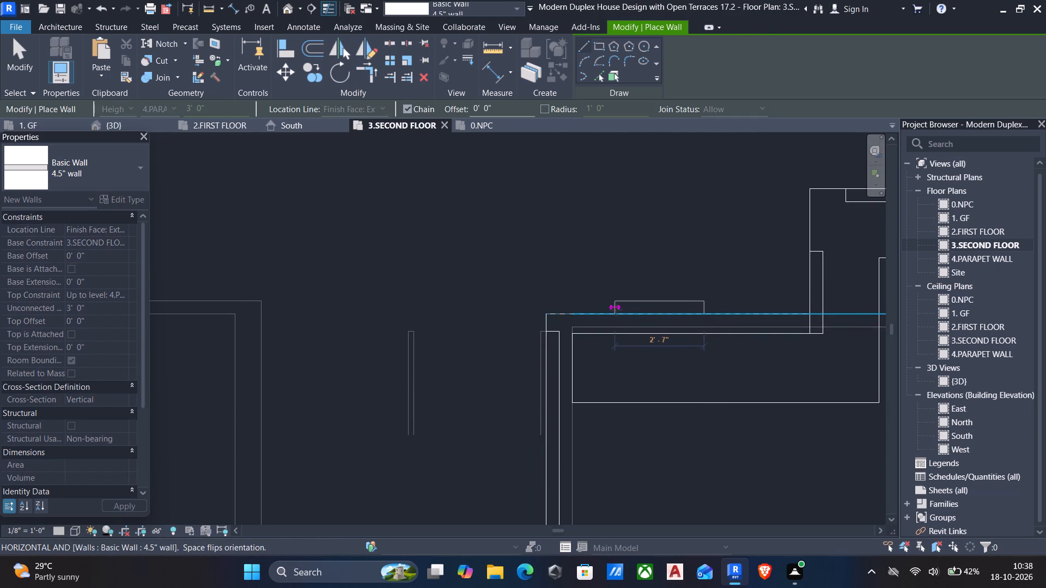
pyautogui.press('space')
pyautogui.click(623, 314)
pyautogui.press('Escape')
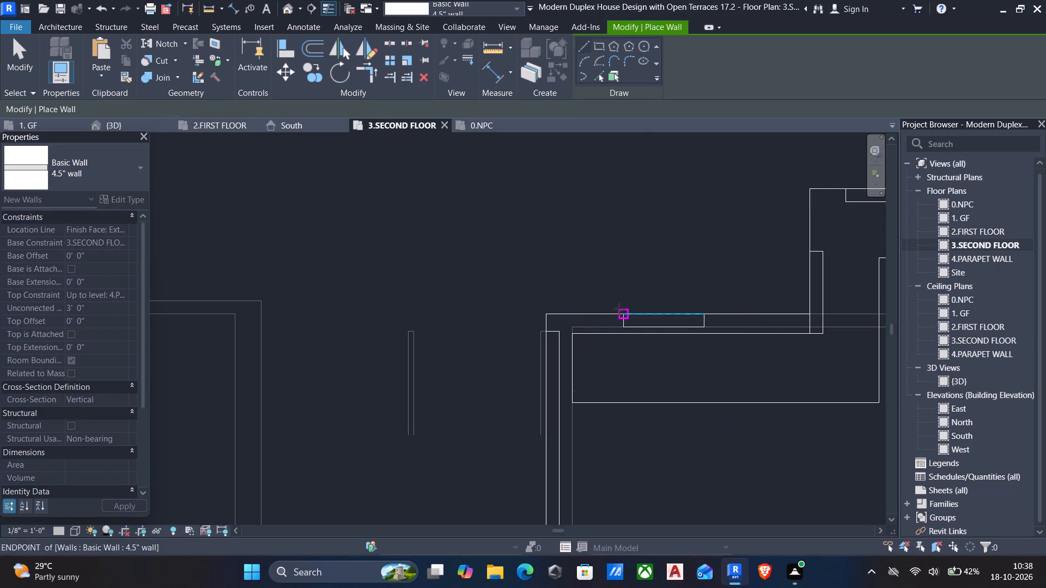
pyautogui.scroll(-7, 612, 323)
pyautogui.press('Escape')
# Trim the south-west room's short east return to a corner with the south wall and with the recessed south wall.
pyautogui.write('tr')
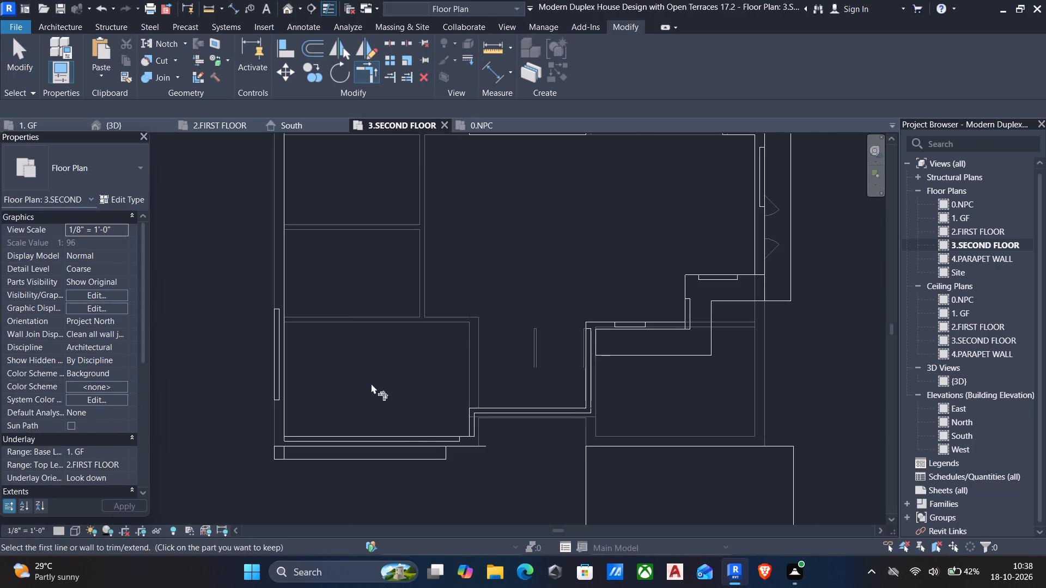
pyautogui.click(421, 440)
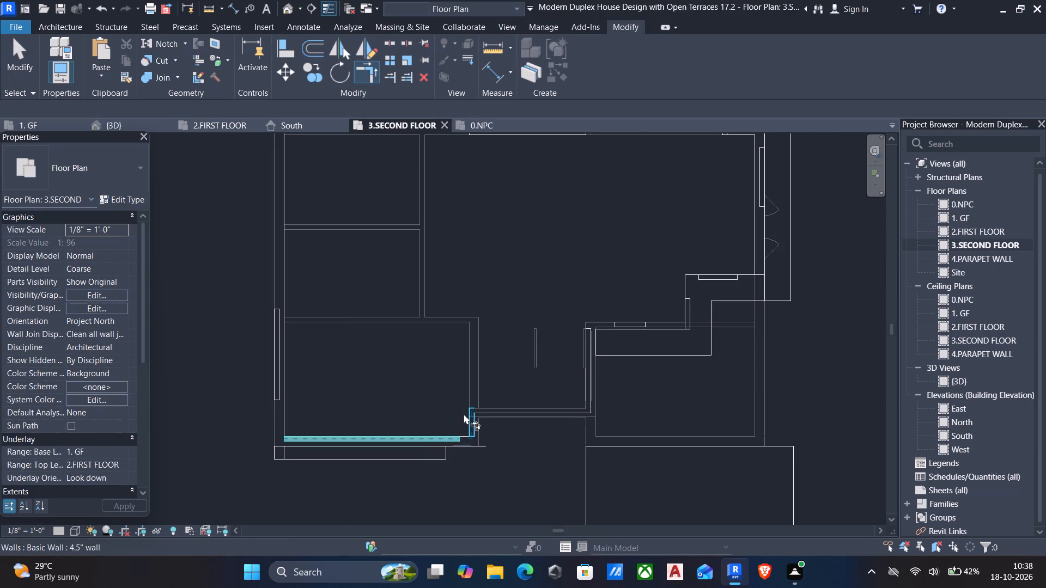
pyautogui.click(464, 414)
pyautogui.click(526, 408)
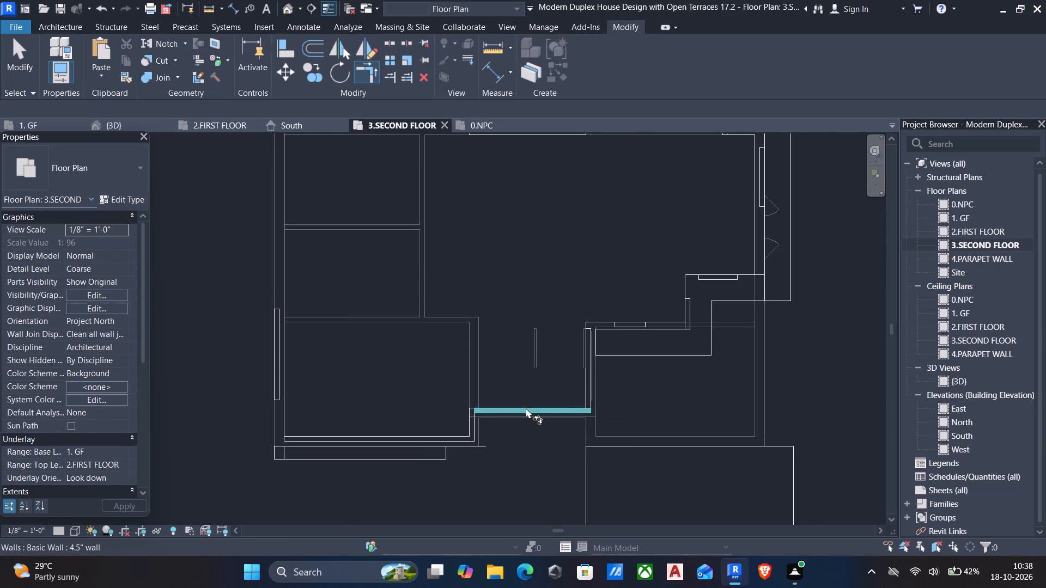
pyautogui.scroll(2, 581, 382)
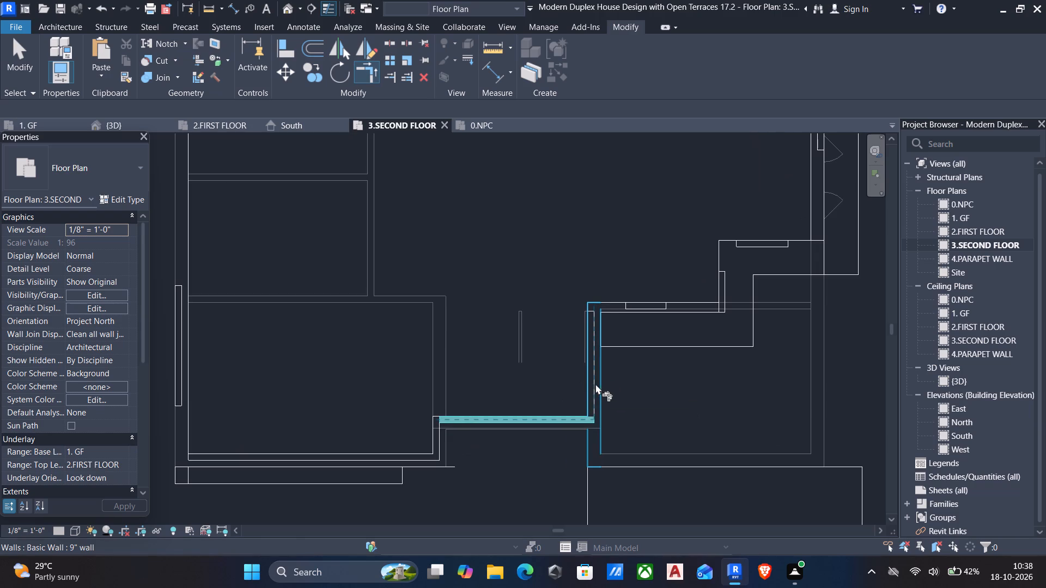
pyautogui.click(493, 375)
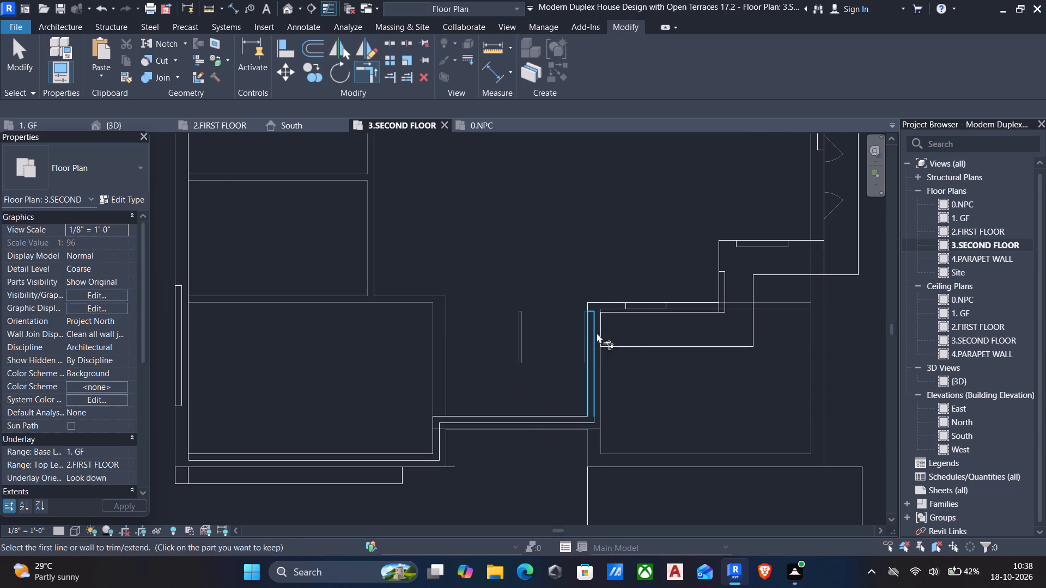
# Trim the lower south-east step's horizontal wall to corners with the vertical walls at its west and east ends.
pyautogui.scroll(3, 602, 326)
pyautogui.click(593, 328)
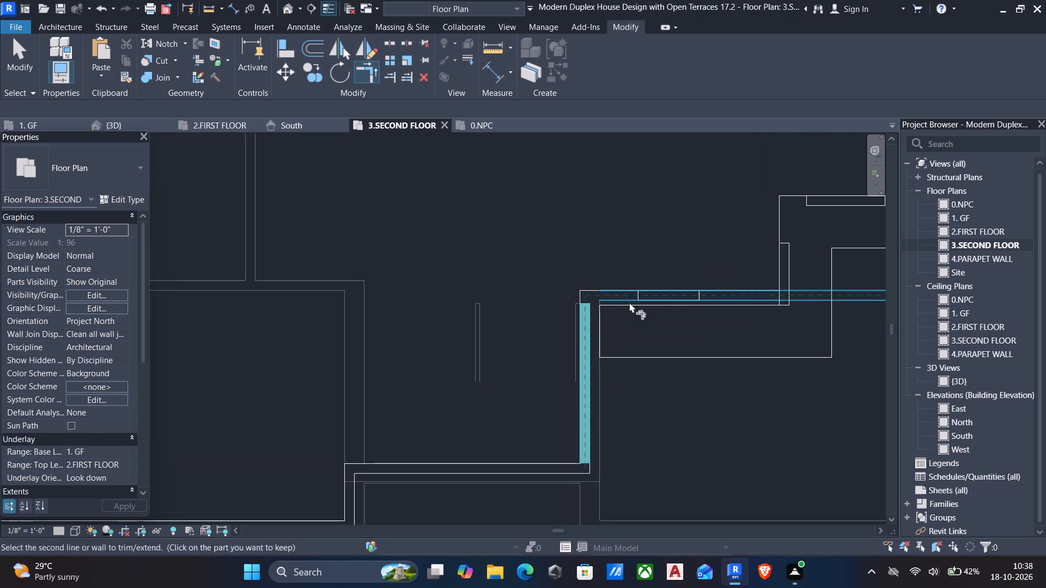
pyautogui.click(655, 293)
pyautogui.click(692, 295)
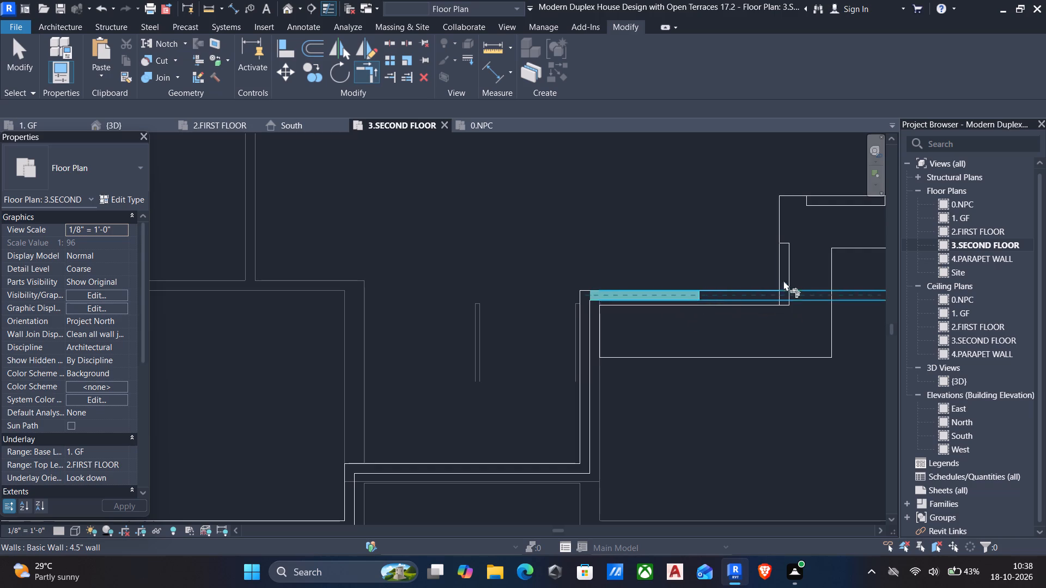
pyautogui.click(781, 274)
# Trim the upper south-east step's horizontal wall to corners with the step's vertical wall and the main east wall.
pyautogui.moveTo(755, 302); pyautogui.dragTo(503, 416, button='middle')
pyautogui.scroll(1, 686, 361)
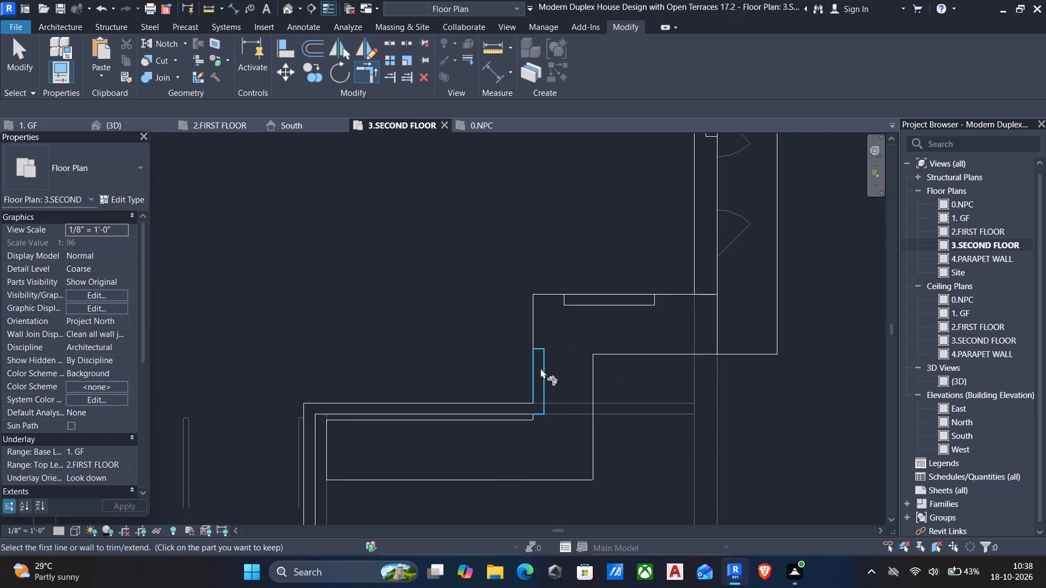
pyautogui.click(540, 368)
pyautogui.click(605, 297)
pyautogui.click(636, 305)
pyautogui.scroll(-3, 636, 305)
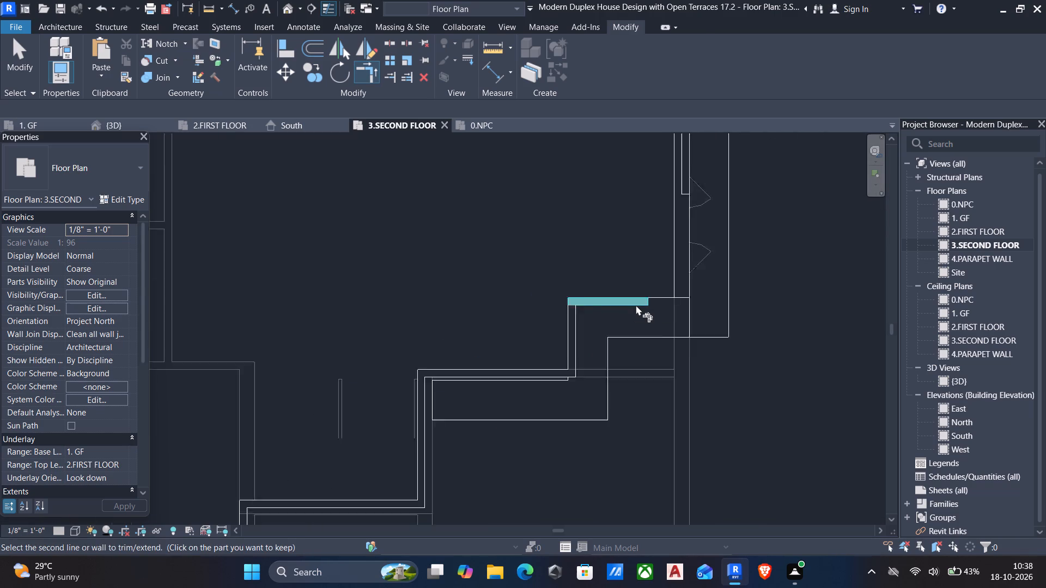
pyautogui.scroll(-3, 636, 305)
pyautogui.click(667, 227)
# Trim the north-east corners, joining the short horizontal wall to the main east wall and the north-east room's east wall to both adjoining walls.
pyautogui.moveTo(641, 248); pyautogui.dragTo(630, 375, button='middle')
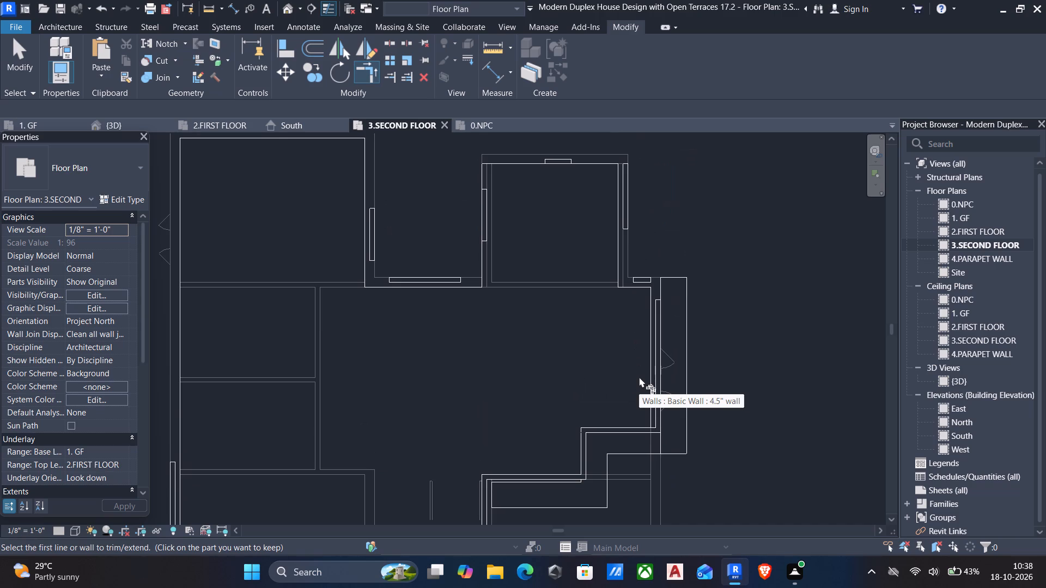
pyautogui.moveTo(626, 372); pyautogui.dragTo(688, 392, button='middle')
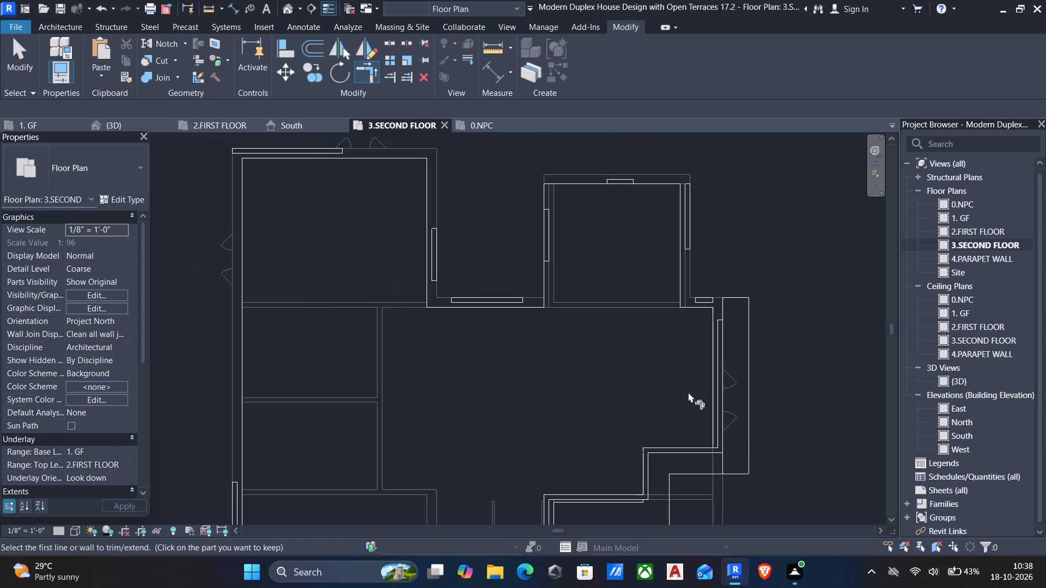
pyautogui.click(717, 336)
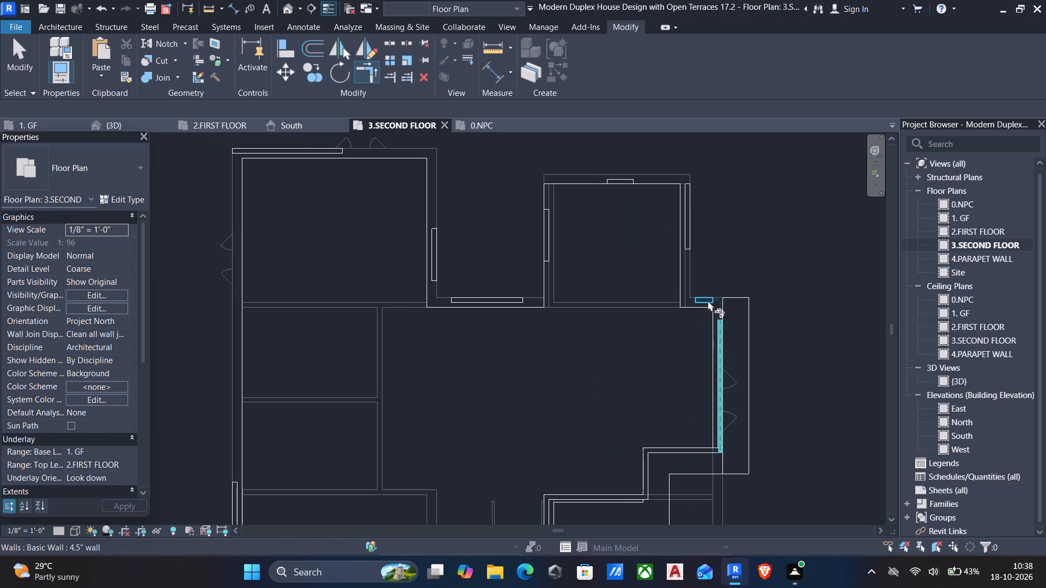
pyautogui.click(708, 300)
pyautogui.click(708, 300)
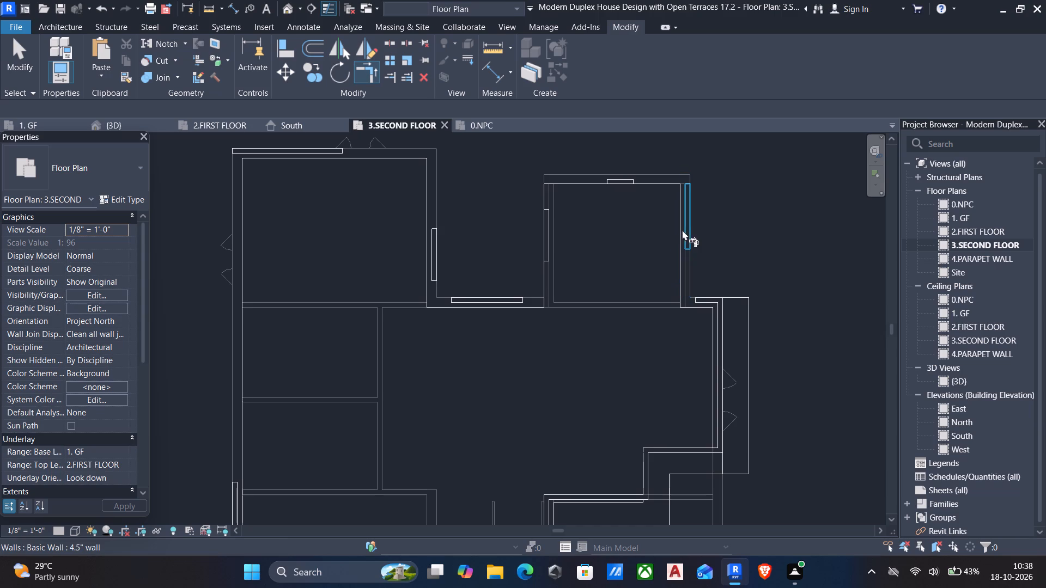
pyautogui.click(688, 228)
pyautogui.click(631, 184)
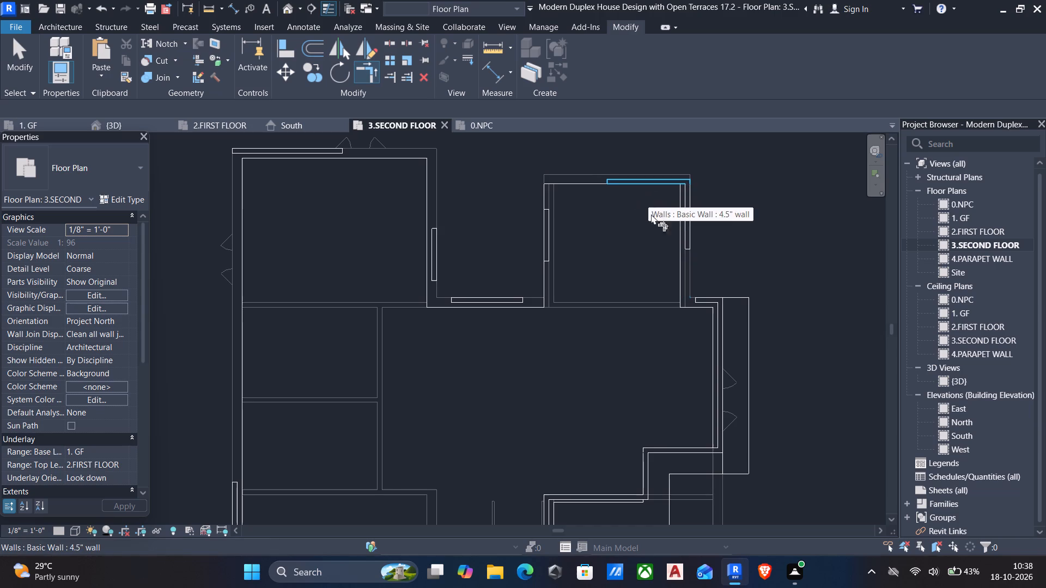
pyautogui.click(691, 236)
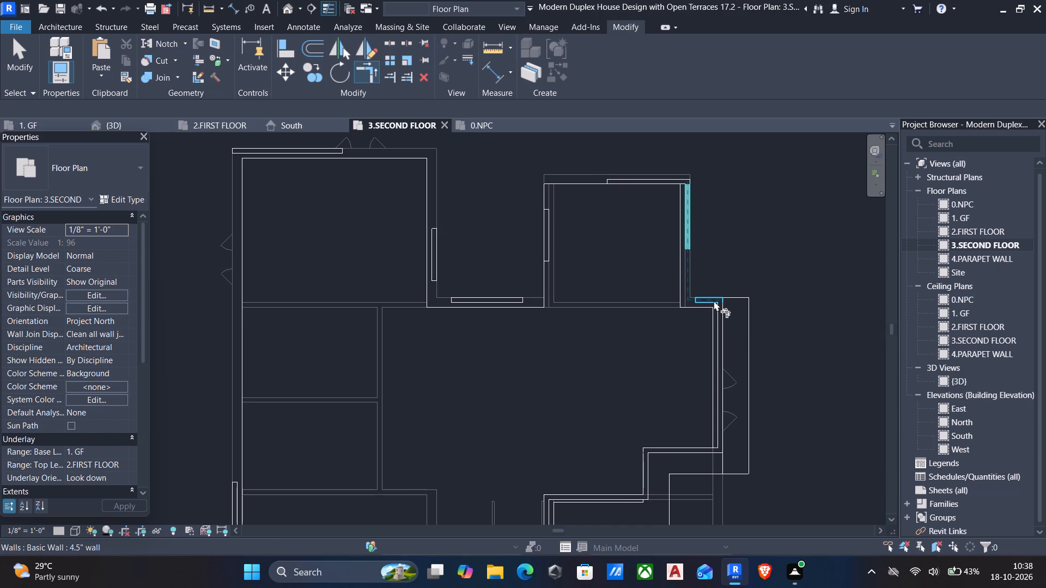
pyautogui.click(714, 301)
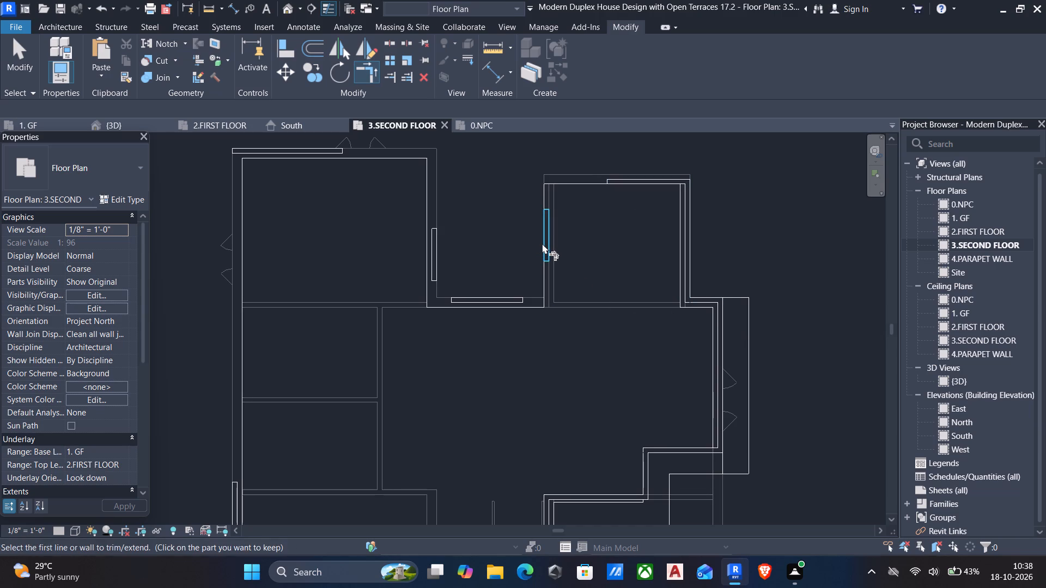
# Trim the north-east room's west wall to corners with its north wall and the recessed north wall.
pyautogui.click(542, 243)
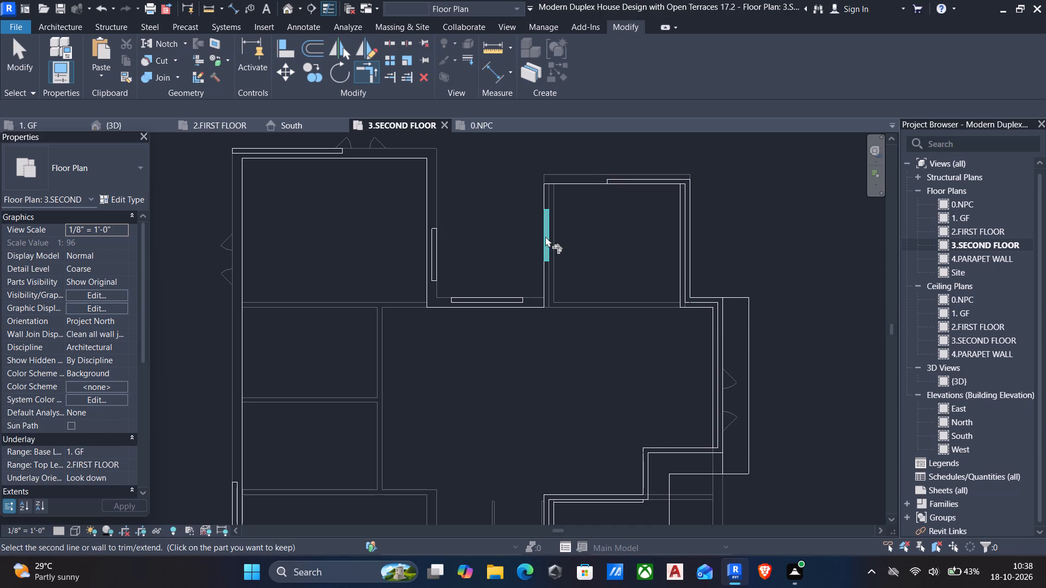
pyautogui.click(623, 181)
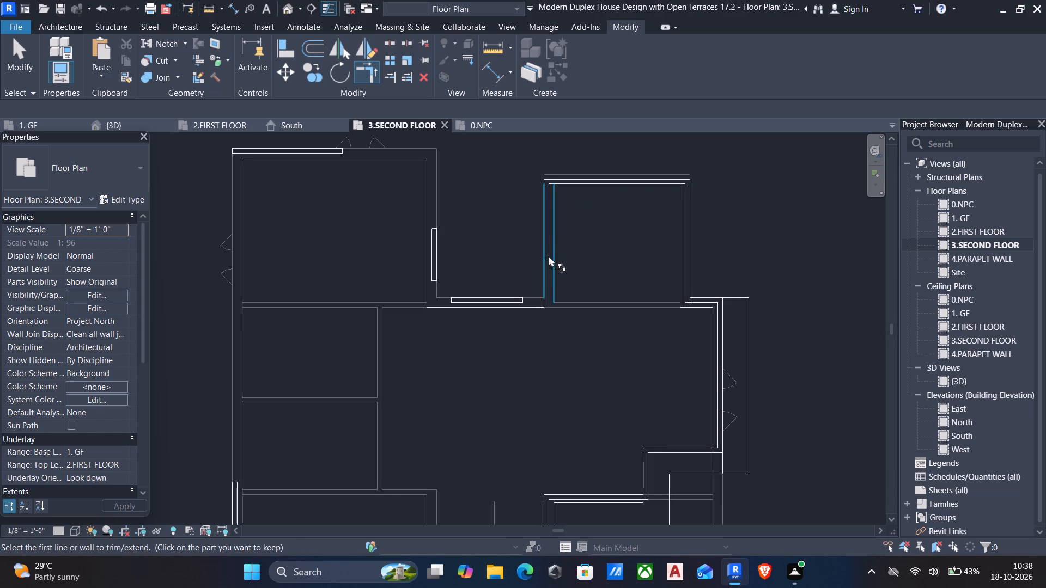
pyautogui.click(546, 242)
pyautogui.click(507, 302)
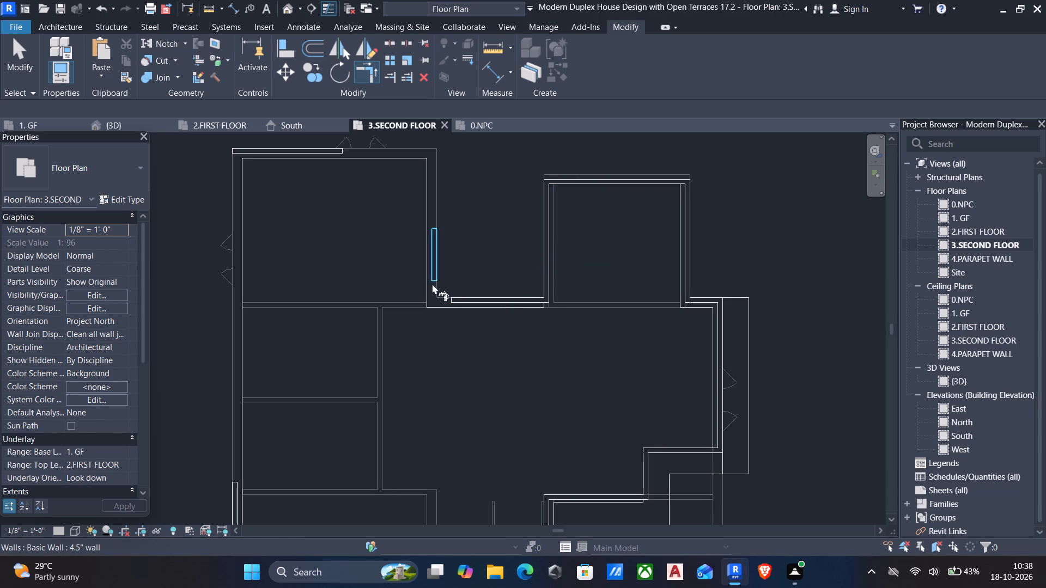
# Trim the north-west room's east wall to corners with the recessed north wall and the room's north wall.
pyautogui.click(463, 297)
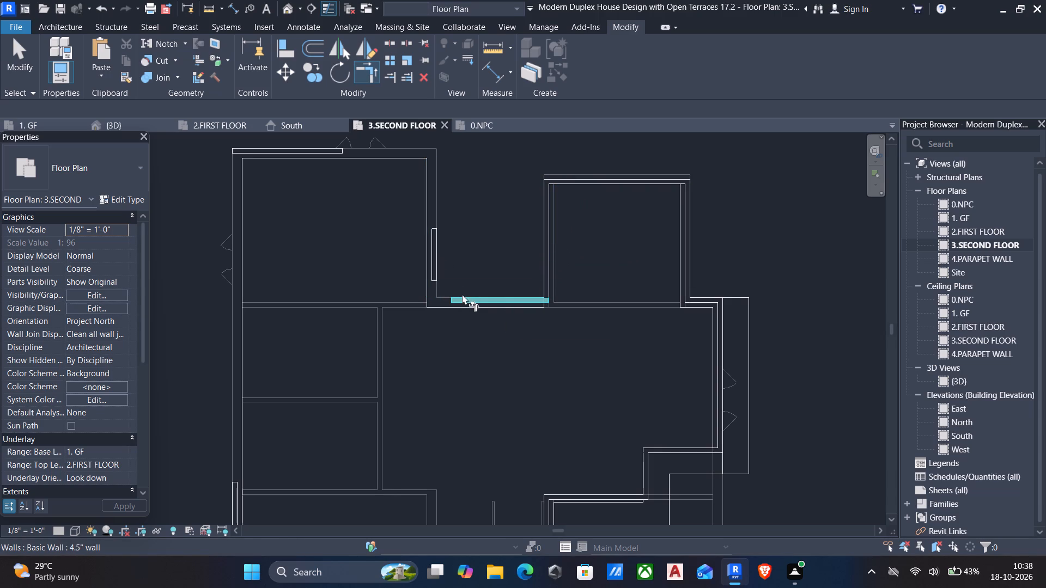
pyautogui.click(431, 256)
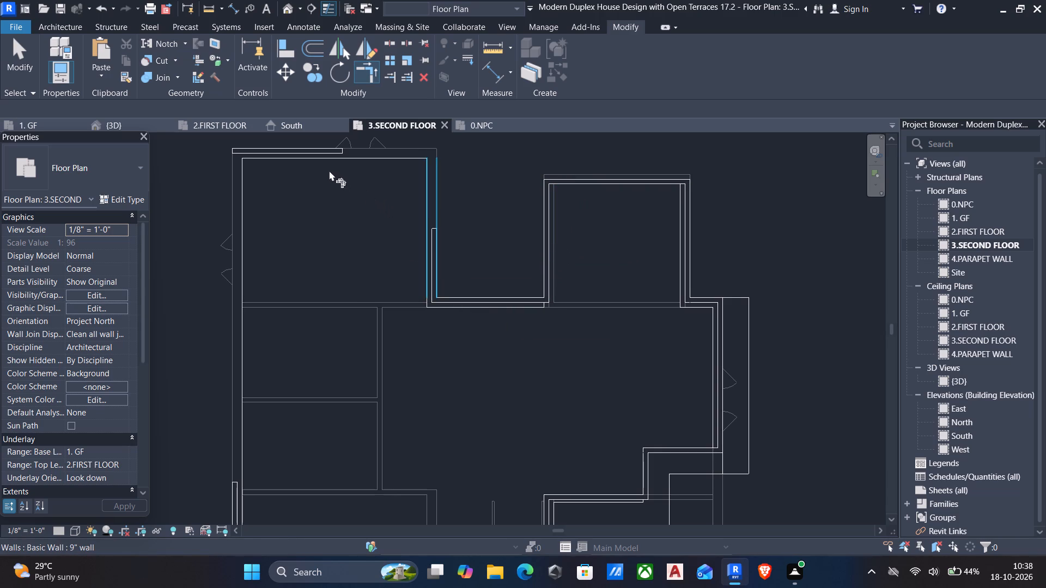
pyautogui.click(434, 248)
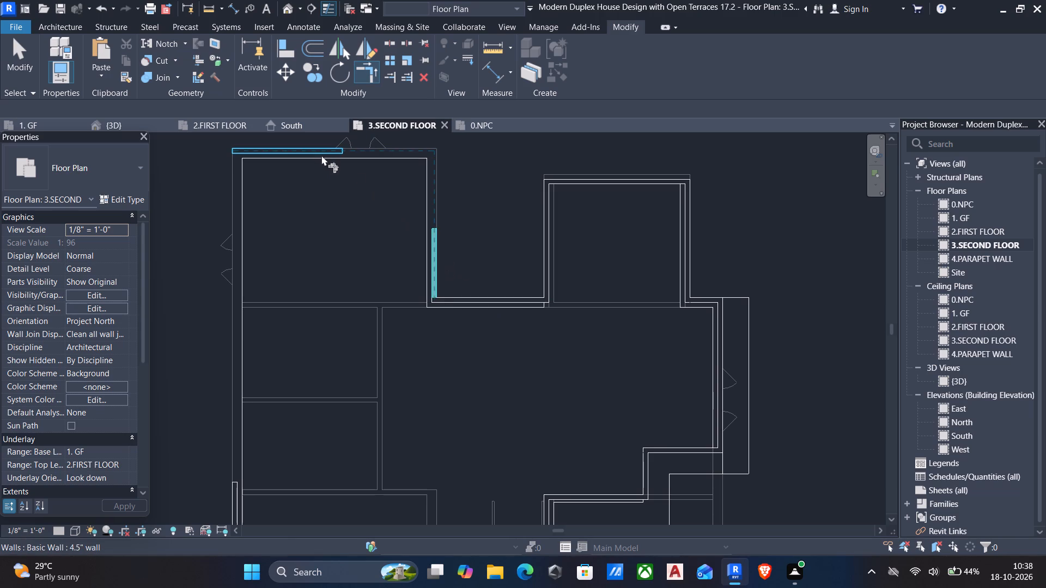
pyautogui.click(319, 154)
# Close the parapet outline by trimming the west wall to corners with the south wall and the north wall.
pyautogui.scroll(-3, 320, 249)
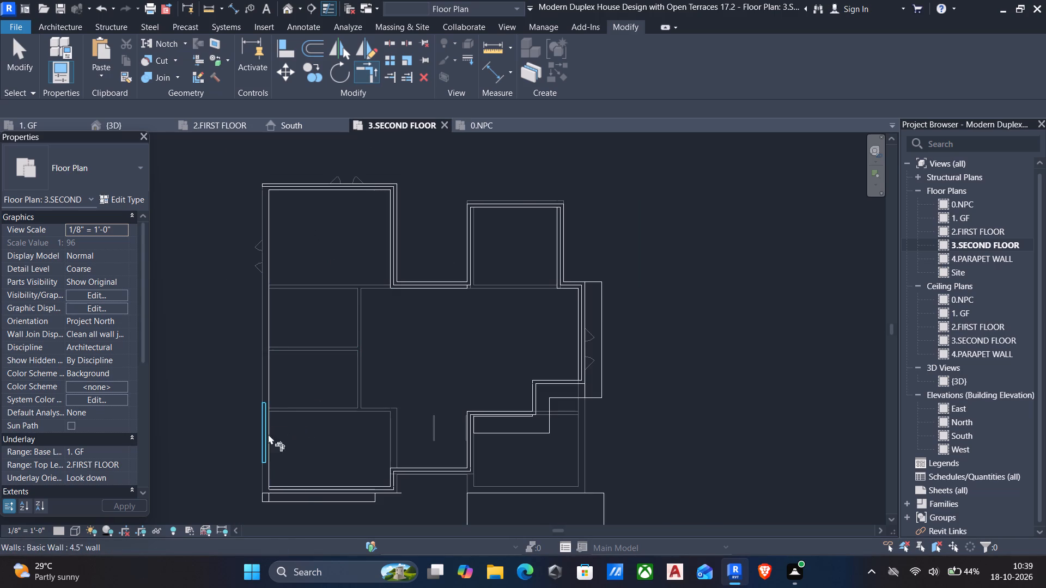
pyautogui.click(299, 489)
pyautogui.click(264, 452)
pyautogui.click(263, 429)
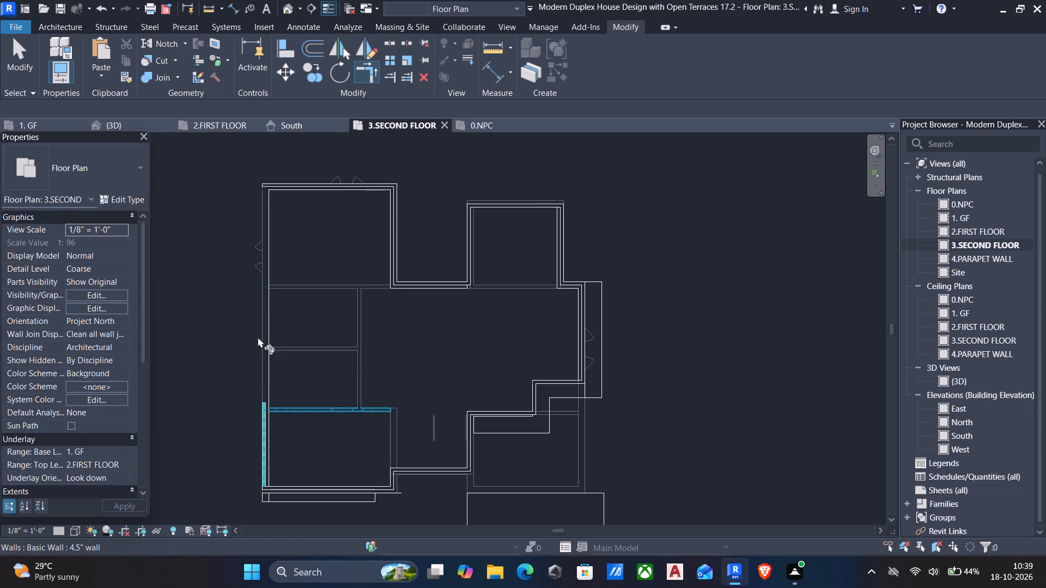
pyautogui.click(289, 186)
# Examine the completed parapet walls in the 3D view, focusing on the roof's south-west corner beside the vertical facade frame.
pyautogui.moveTo(410, 377); pyautogui.dragTo(405, 378, button='middle')
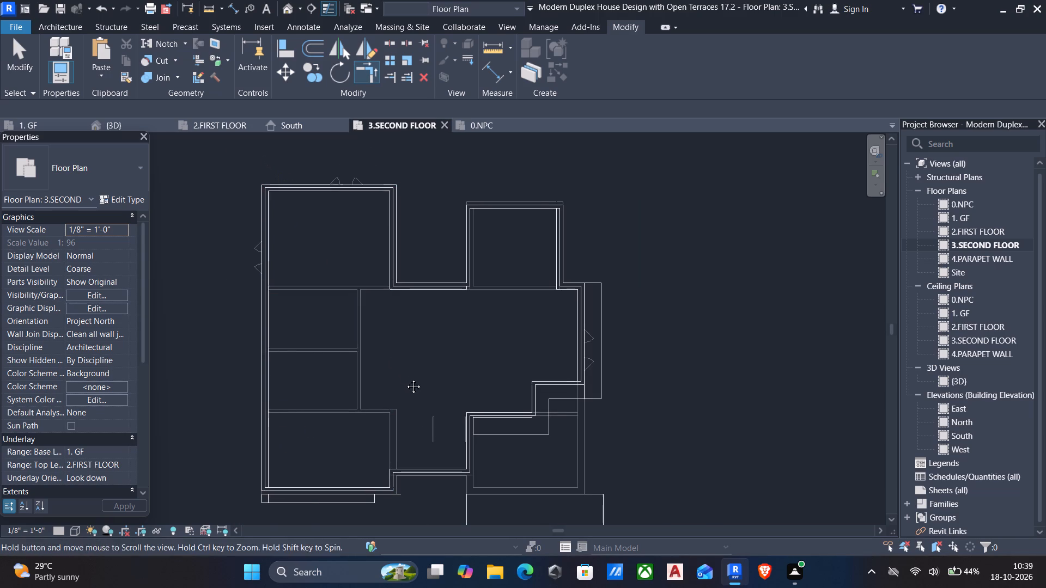
pyautogui.moveTo(405, 378); pyautogui.dragTo(379, 315, button='middle')
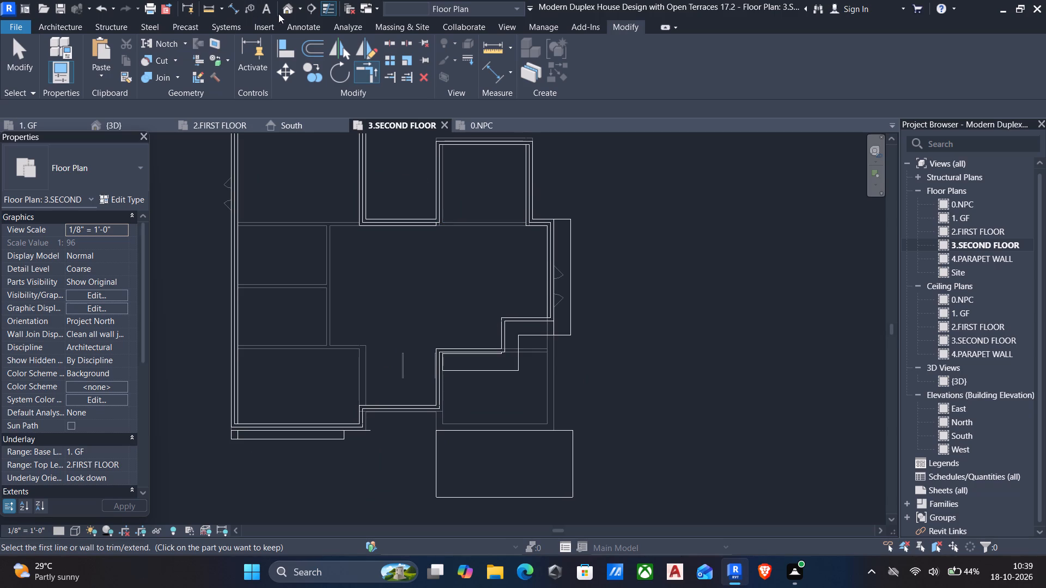
pyautogui.click(283, 9)
pyautogui.press('Escape')
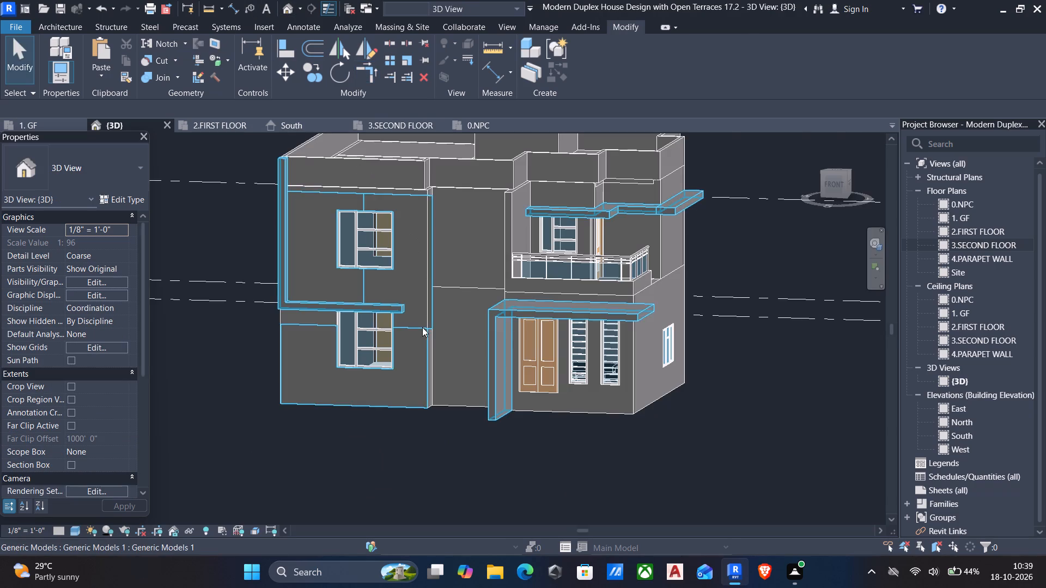
pyautogui.scroll(-2, 424, 338)
pyautogui.keyDown('shift'); pyautogui.moveTo(423, 336); pyautogui.dragTo(609, 449, button='middle'); pyautogui.keyUp('shift')
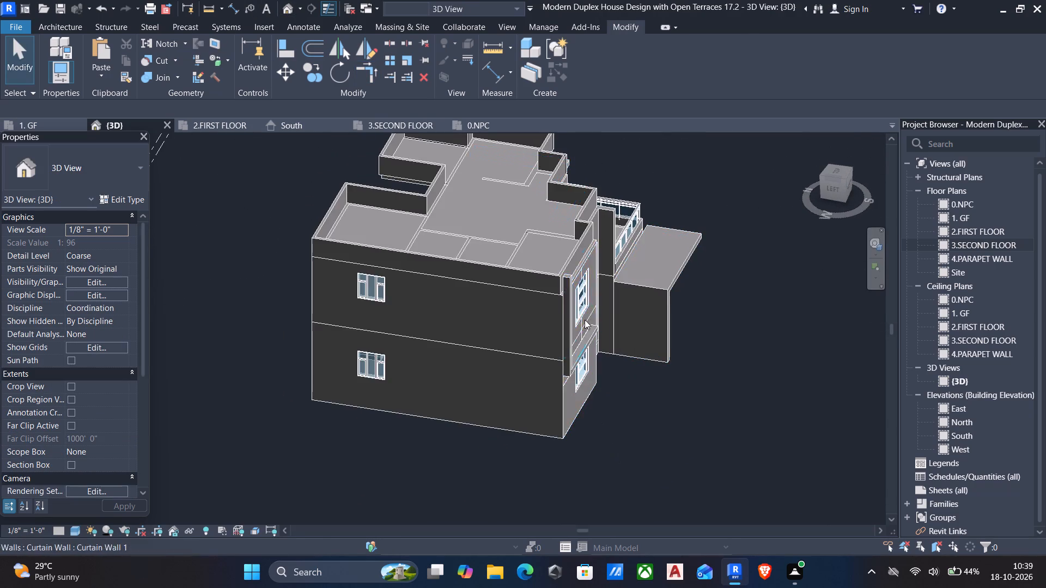
pyautogui.scroll(5, 613, 237)
pyautogui.scroll(5, 553, 270)
pyautogui.moveTo(534, 308); pyautogui.dragTo(565, 223, button='middle')
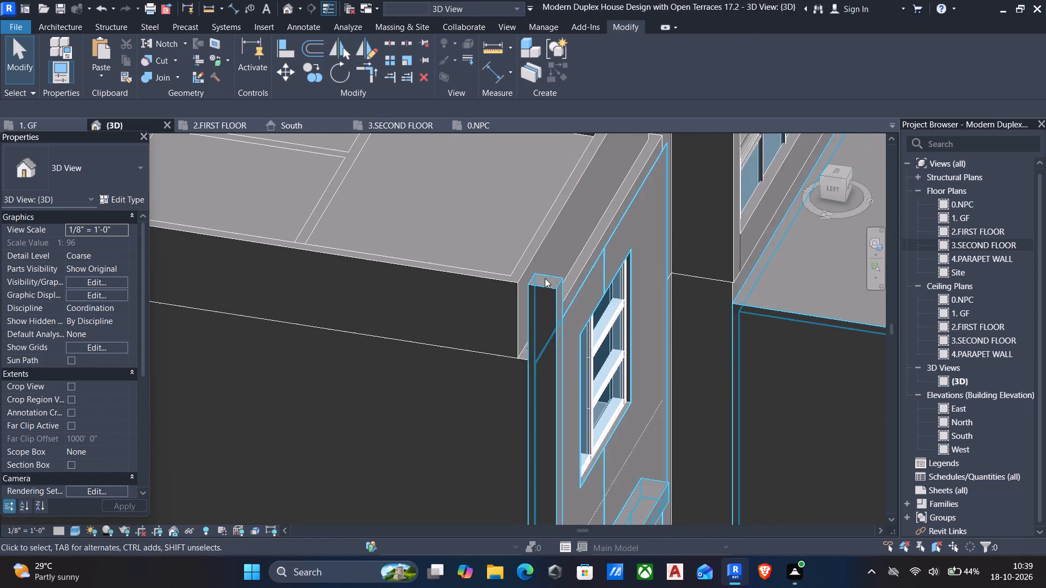
pyautogui.scroll(3, 545, 278)
pyautogui.moveTo(540, 336); pyautogui.dragTo(531, 406, button='middle')
pyautogui.scroll(-3, 547, 408)
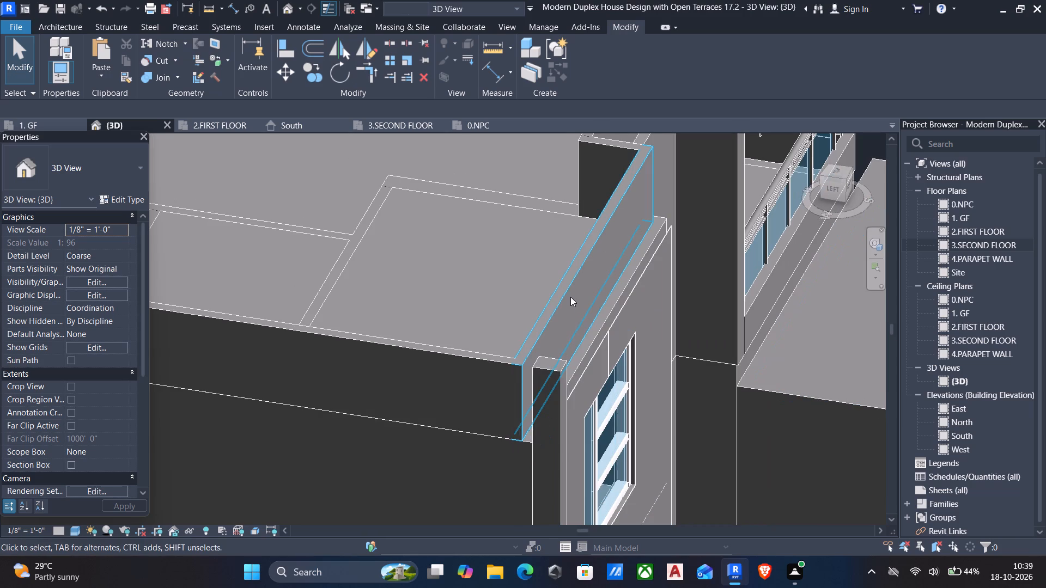
# Align the south-facing parapet at the roof's south-west corner with the outer building face directly below it.
pyautogui.write('al')
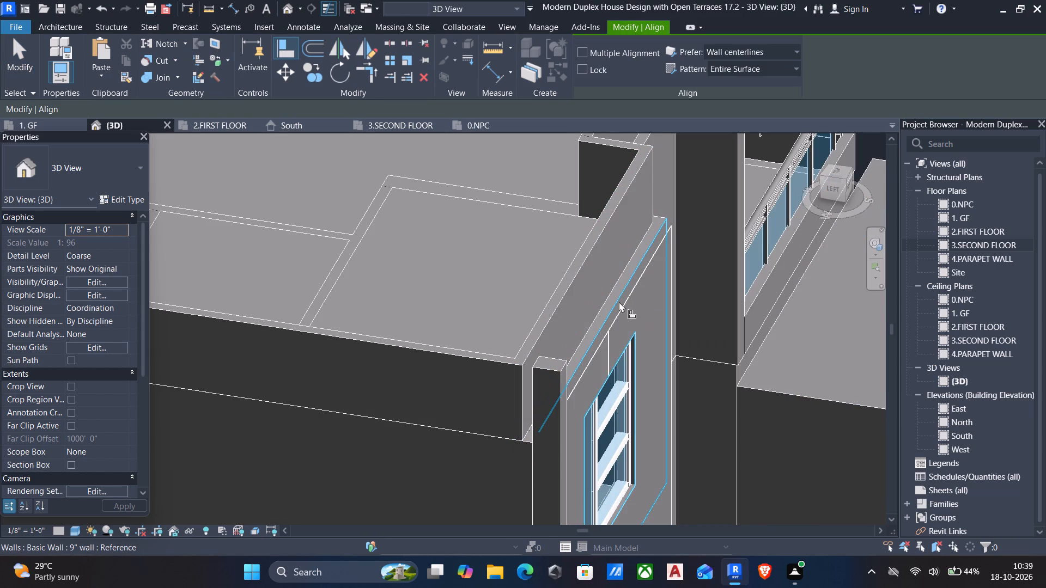
pyautogui.click(619, 302)
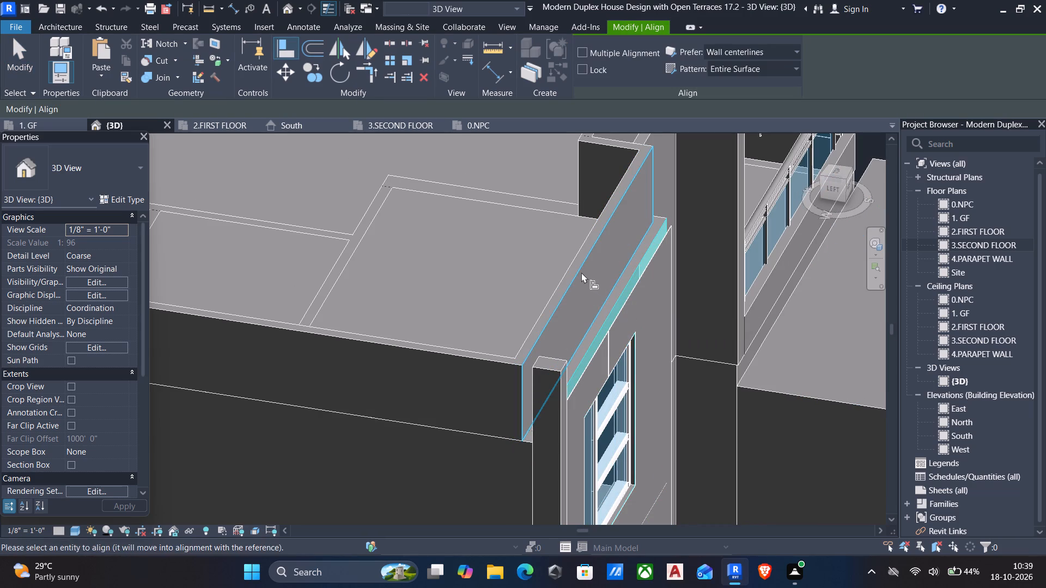
pyautogui.click(581, 272)
# Examine the parapet around the roof in the 3D view, looking for walls out of line with the faces below.
pyautogui.scroll(1, 516, 375)
pyautogui.moveTo(516, 376); pyautogui.dragTo(528, 383, button='middle')
pyautogui.scroll(-6, 528, 383)
pyautogui.keyDown('shift'); pyautogui.moveTo(537, 378); pyautogui.dragTo(537, 379, button='middle'); pyautogui.keyUp('shift')
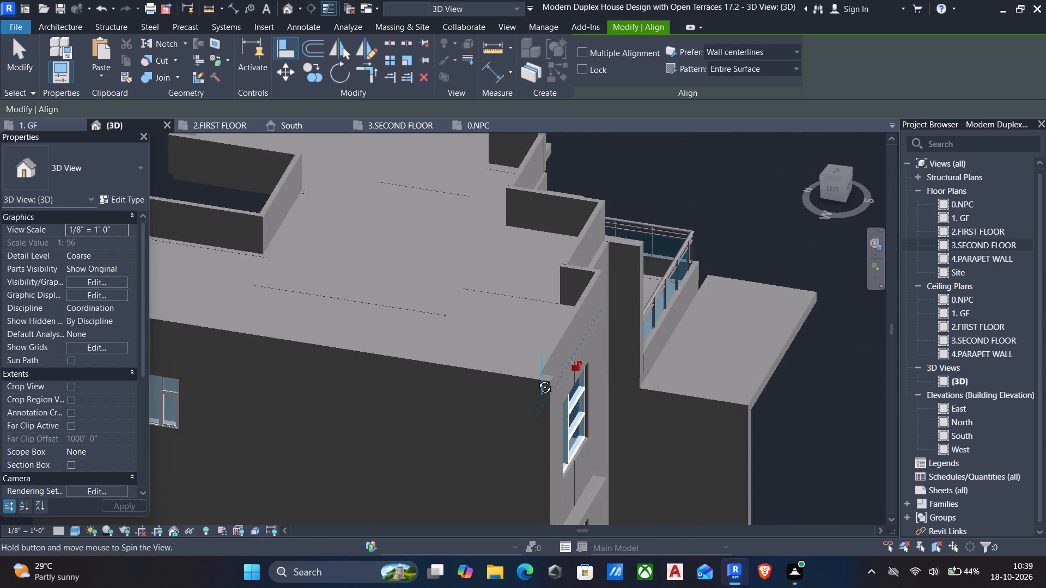
pyautogui.keyDown('shift'); pyautogui.moveTo(537, 379); pyautogui.dragTo(662, 364, button='middle'); pyautogui.keyUp('shift')
pyautogui.scroll(-6, 662, 364)
pyautogui.moveTo(662, 364); pyautogui.dragTo(702, 284, button='middle')
pyautogui.scroll(6, 513, 348)
pyautogui.scroll(-2, 472, 365)
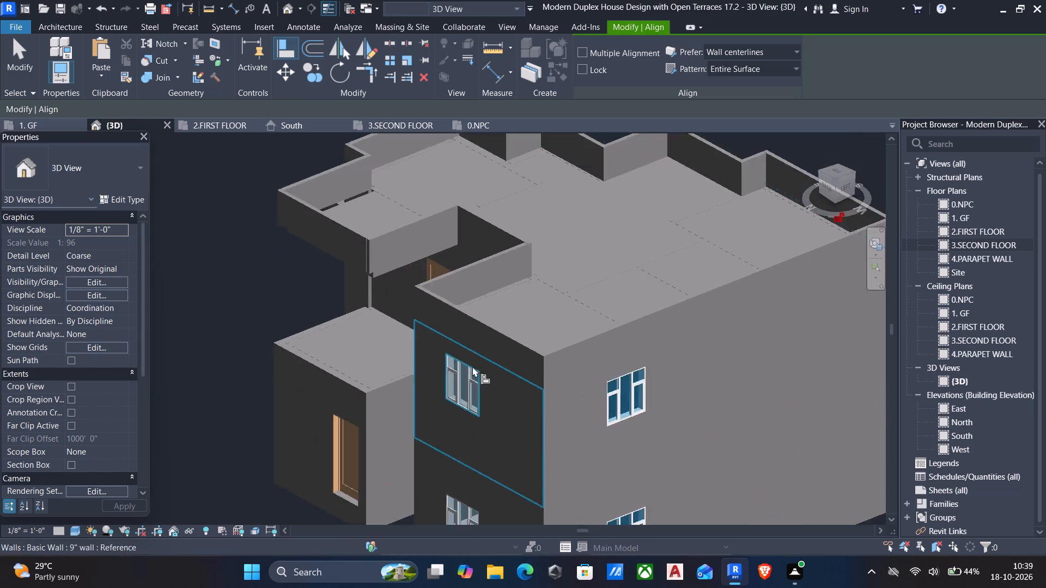
pyautogui.scroll(-4, 472, 366)
pyautogui.moveTo(472, 366); pyautogui.dragTo(676, 346, button='middle')
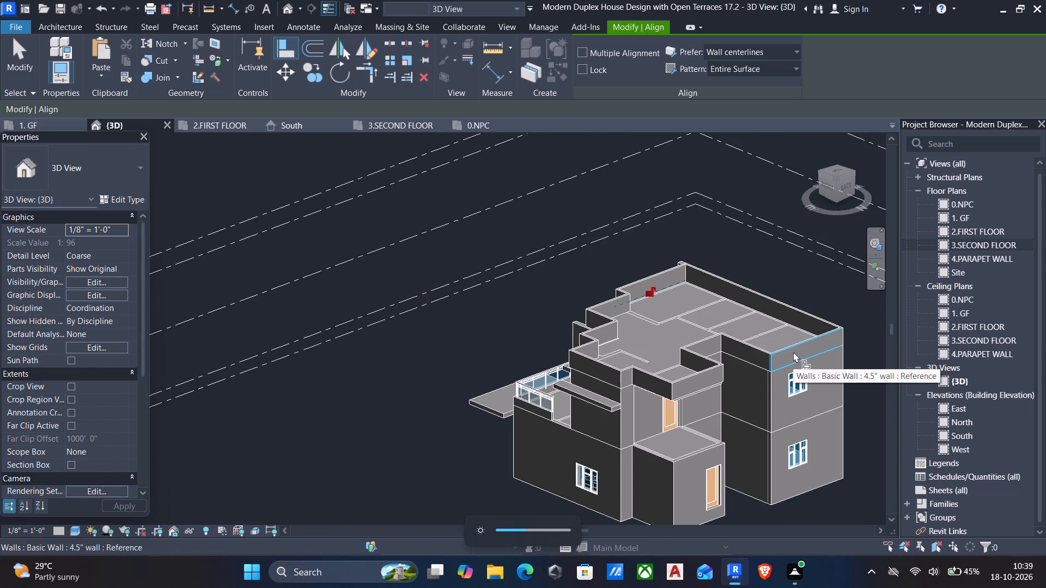
pyautogui.moveTo(495, 333); pyautogui.dragTo(275, 236, button='middle')
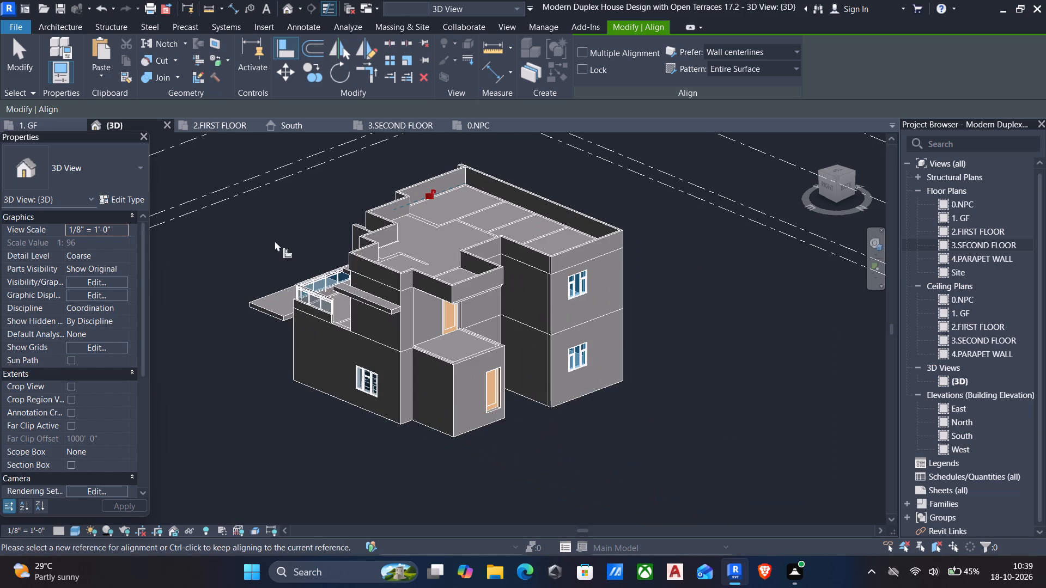
pyautogui.keyDown('shift'); pyautogui.moveTo(301, 268); pyautogui.dragTo(404, 205, button='middle'); pyautogui.keyUp('shift')
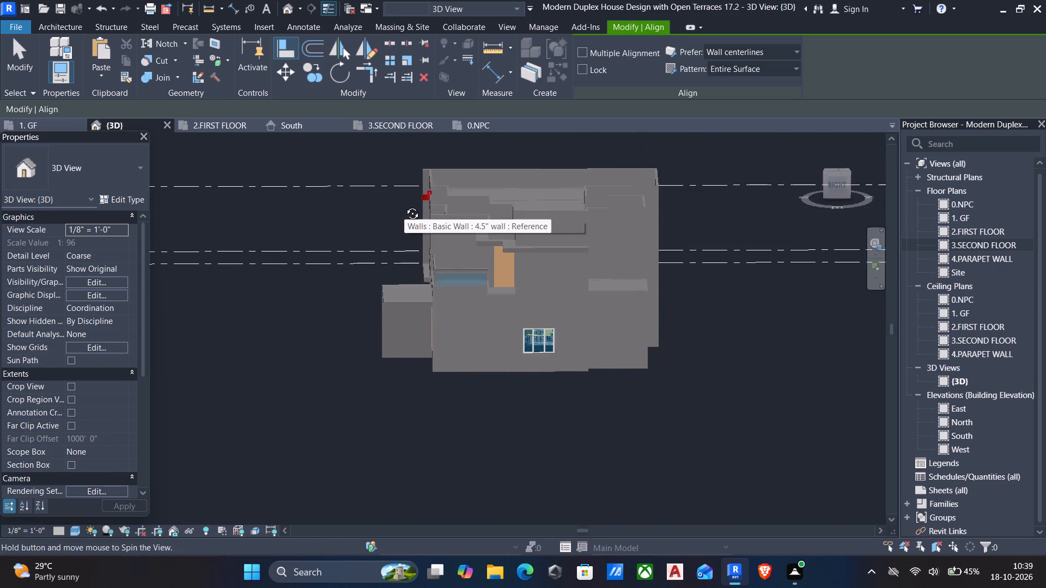
pyautogui.keyDown('shift'); pyautogui.moveTo(404, 205); pyautogui.dragTo(327, 196, button='middle'); pyautogui.keyUp('shift')
# Align the north parapet of the projecting roof slab above the north-east terrace door with the slab's north edge.
pyautogui.scroll(5, 537, 236)
pyautogui.keyDown('shift'); pyautogui.moveTo(472, 205); pyautogui.dragTo(442, 179, button='middle'); pyautogui.keyUp('shift')
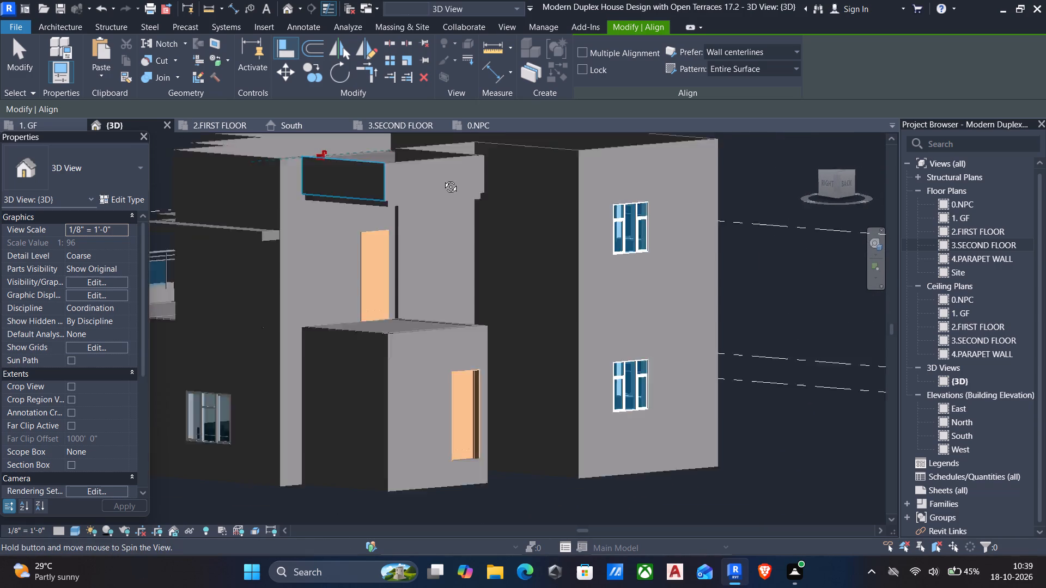
pyautogui.keyDown('shift'); pyautogui.moveTo(442, 179); pyautogui.dragTo(454, 261, button='middle'); pyautogui.keyUp('shift')
pyautogui.scroll(5, 467, 328)
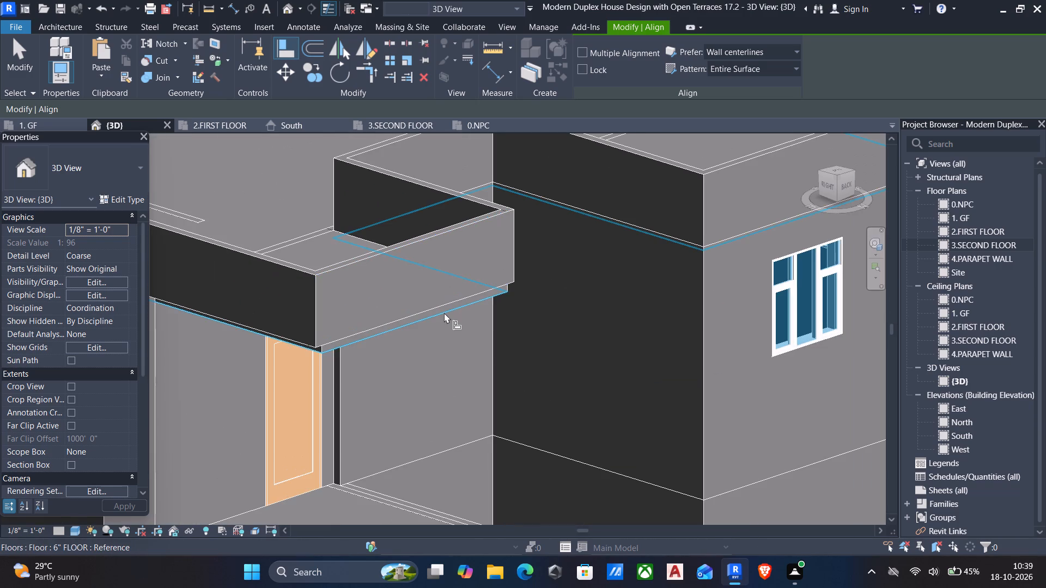
pyautogui.scroll(4, 444, 314)
pyautogui.click(460, 303)
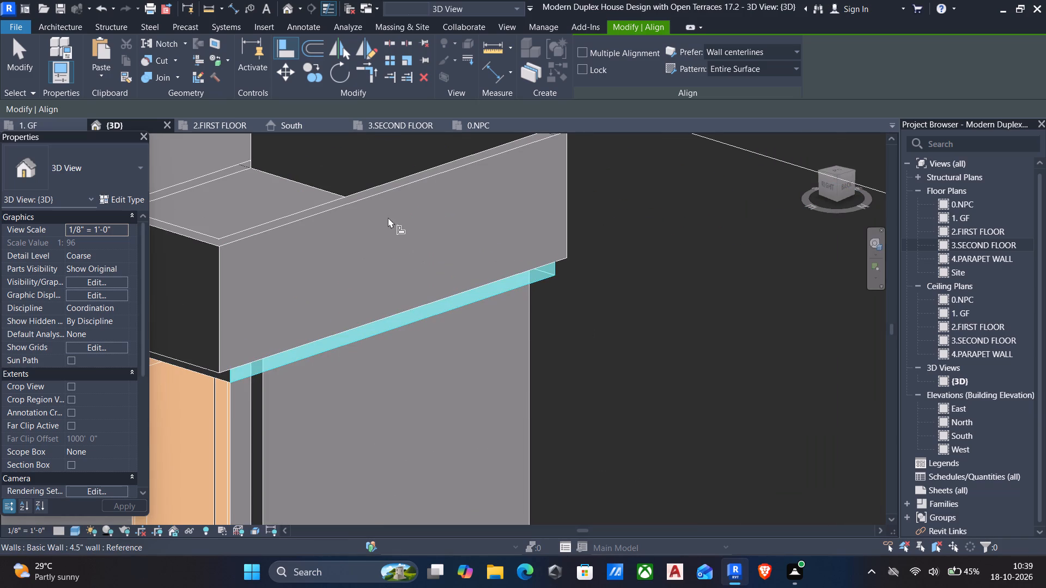
pyautogui.click(367, 203)
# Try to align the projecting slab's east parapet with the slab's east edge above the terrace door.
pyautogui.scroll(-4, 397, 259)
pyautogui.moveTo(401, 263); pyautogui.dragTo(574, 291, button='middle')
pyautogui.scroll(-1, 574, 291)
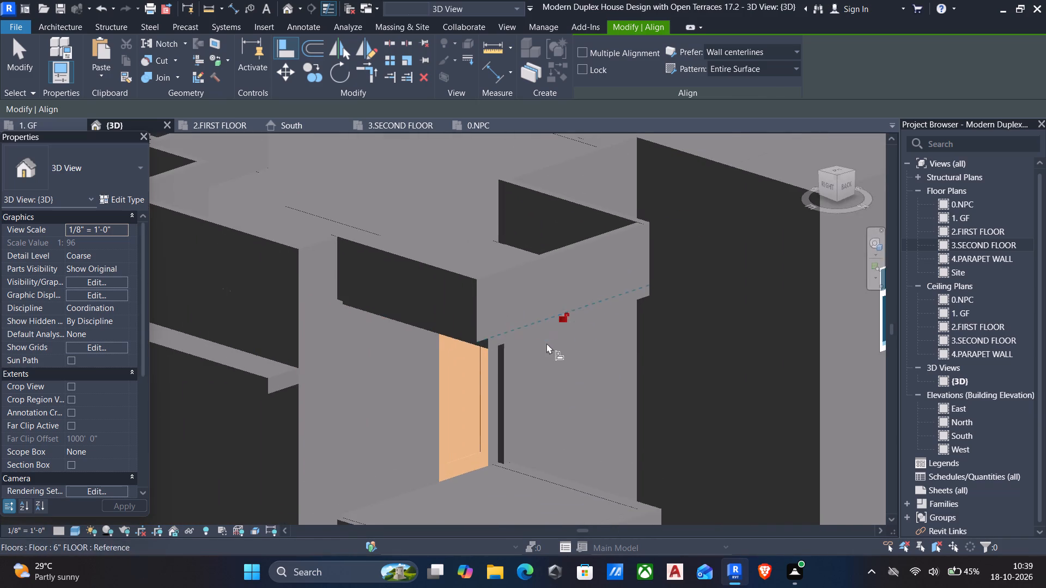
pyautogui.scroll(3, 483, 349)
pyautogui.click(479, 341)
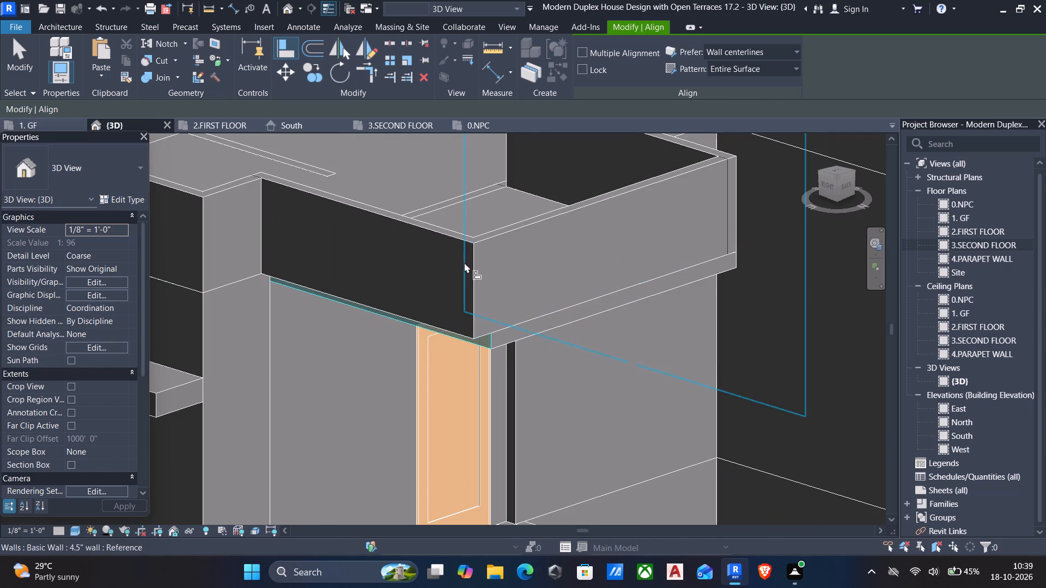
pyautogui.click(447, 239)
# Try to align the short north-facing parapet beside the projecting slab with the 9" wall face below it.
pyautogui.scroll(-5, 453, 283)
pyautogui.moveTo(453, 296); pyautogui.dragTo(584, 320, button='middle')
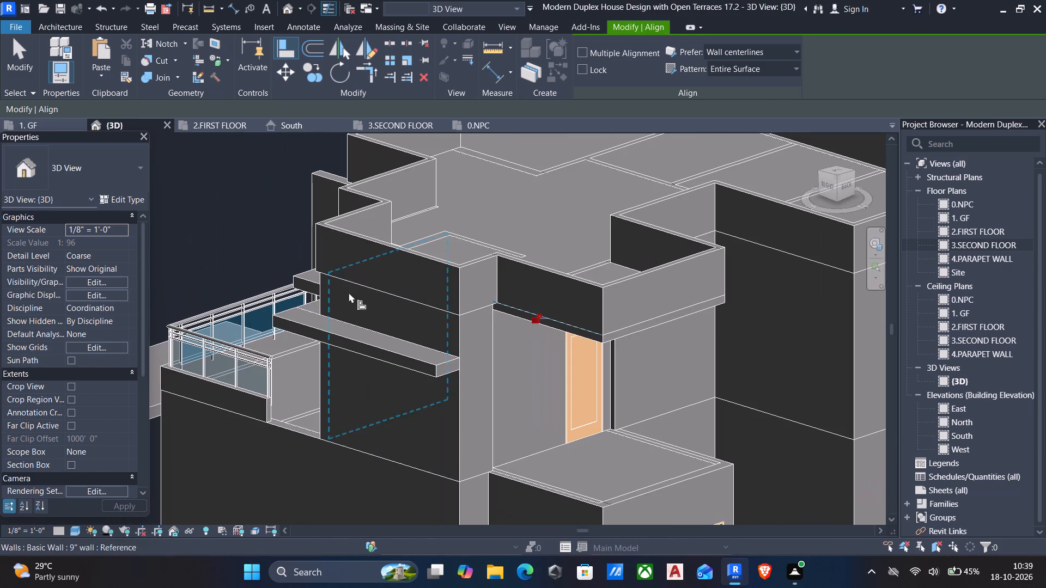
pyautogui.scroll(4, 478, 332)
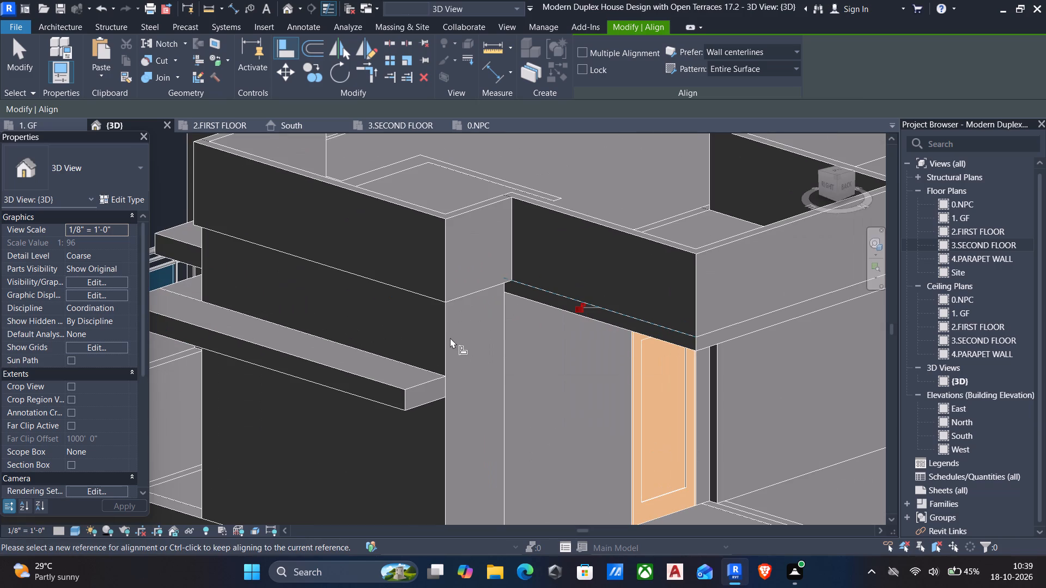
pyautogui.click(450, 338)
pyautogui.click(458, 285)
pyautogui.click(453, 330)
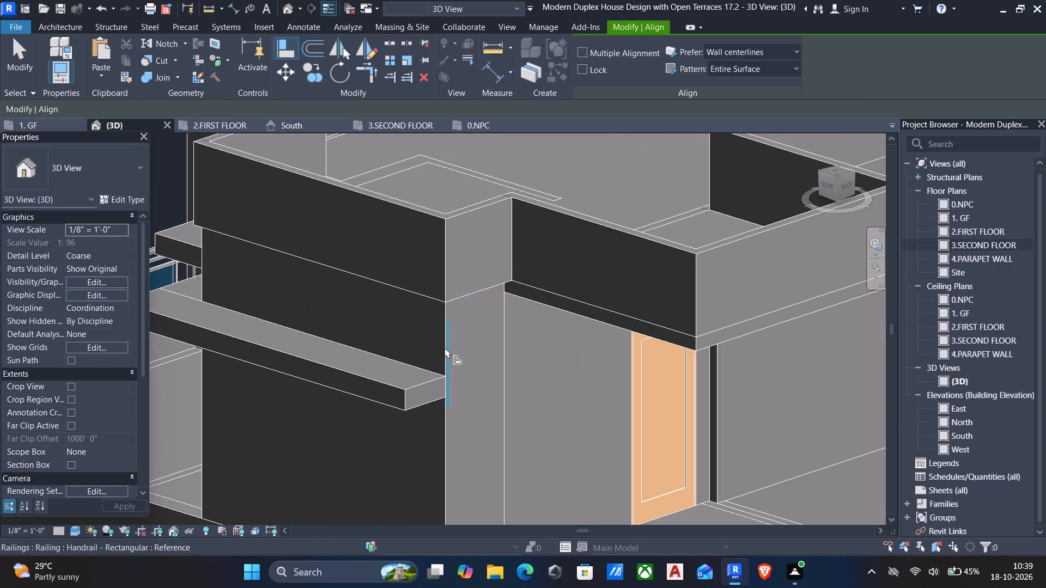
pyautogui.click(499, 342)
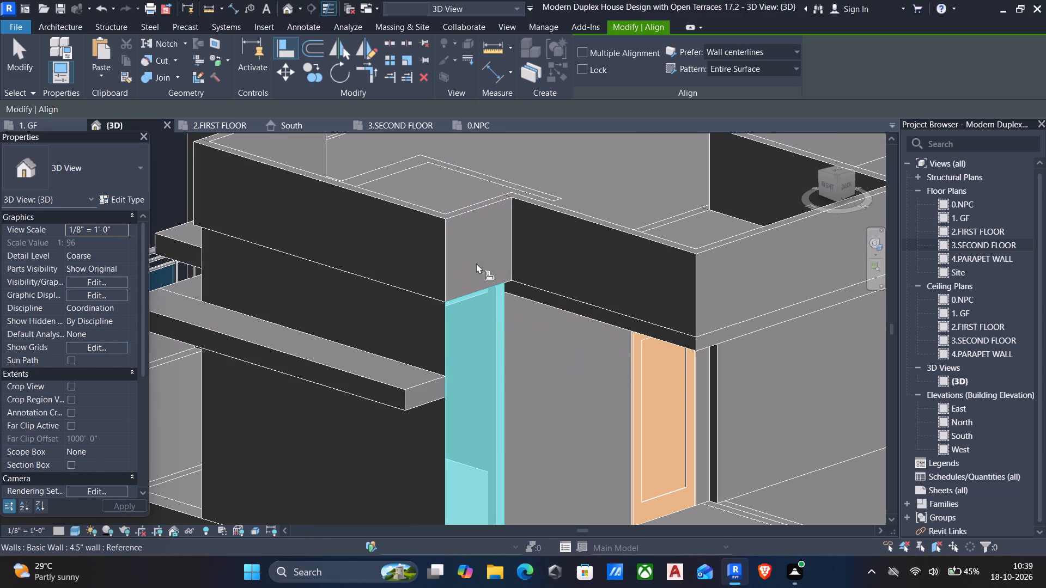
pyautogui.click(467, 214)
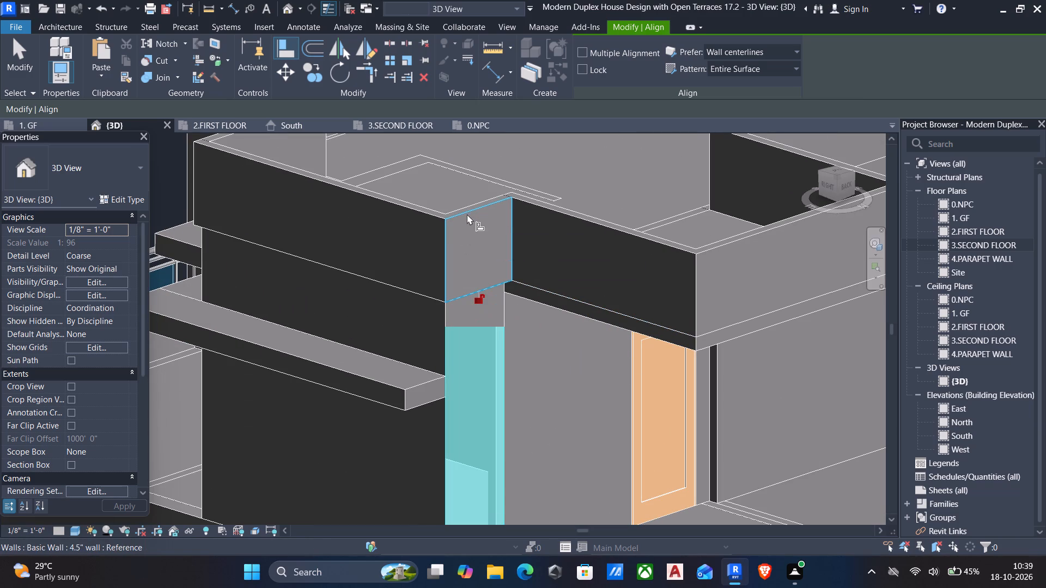
# Examine the parapet corners around the north-east projecting slab from above, below and both sides.
pyautogui.moveTo(473, 337); pyautogui.dragTo(488, 277, button='middle')
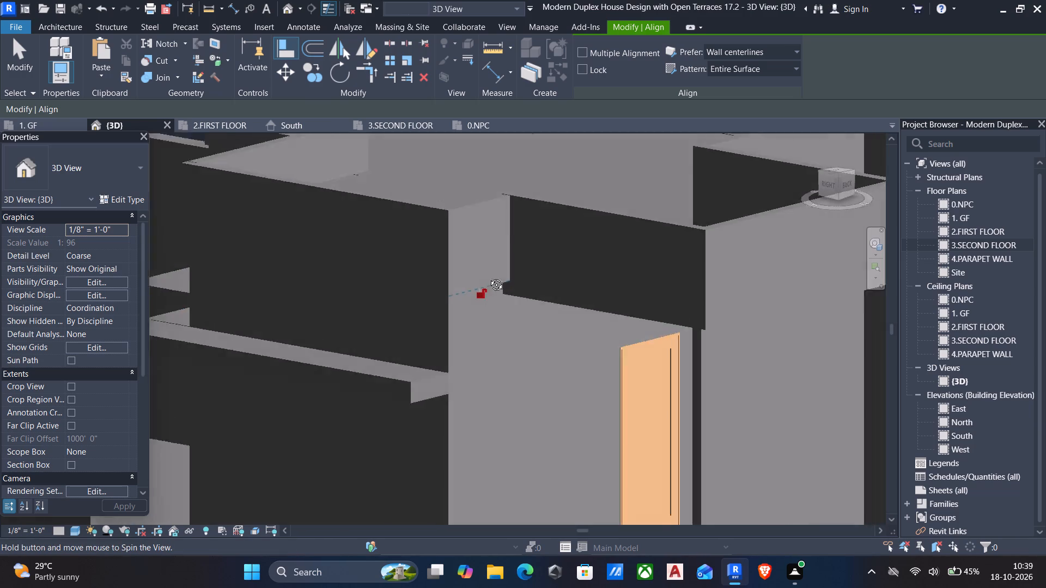
pyautogui.moveTo(488, 277); pyautogui.dragTo(345, 179, button='middle')
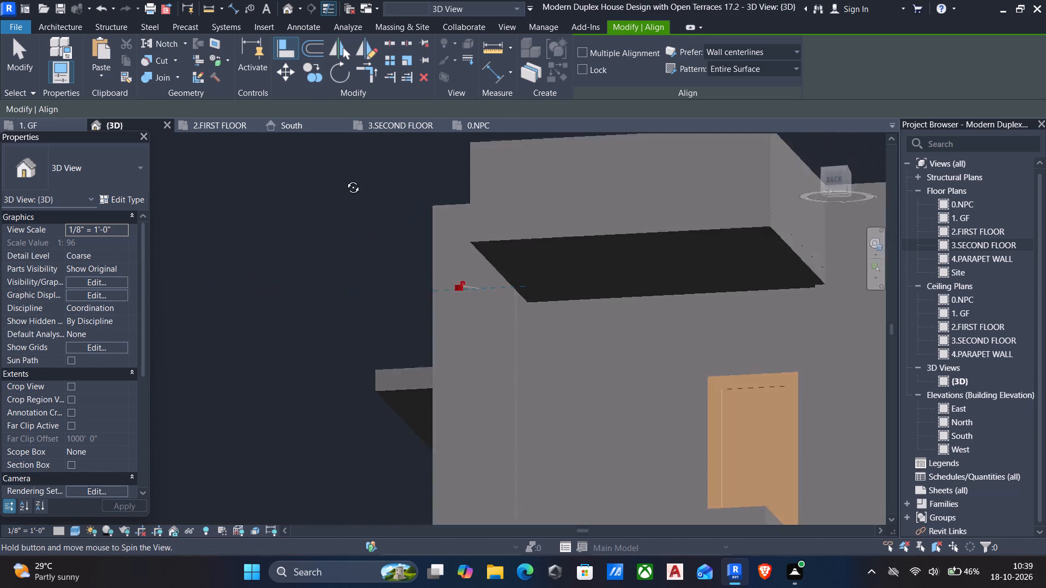
pyautogui.moveTo(345, 179); pyautogui.dragTo(584, 309, button='middle')
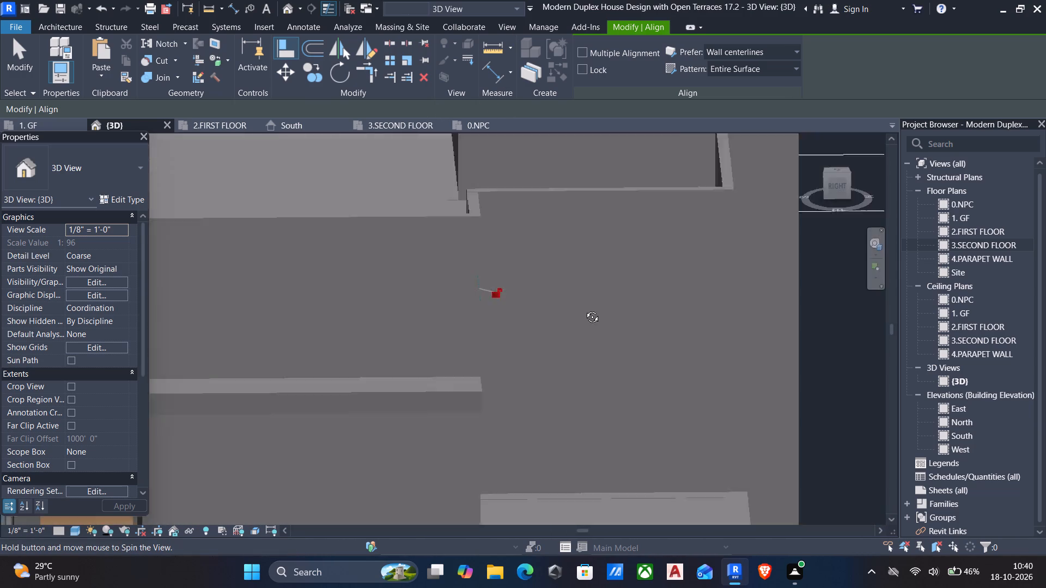
pyautogui.moveTo(584, 309); pyautogui.dragTo(246, 295, button='middle')
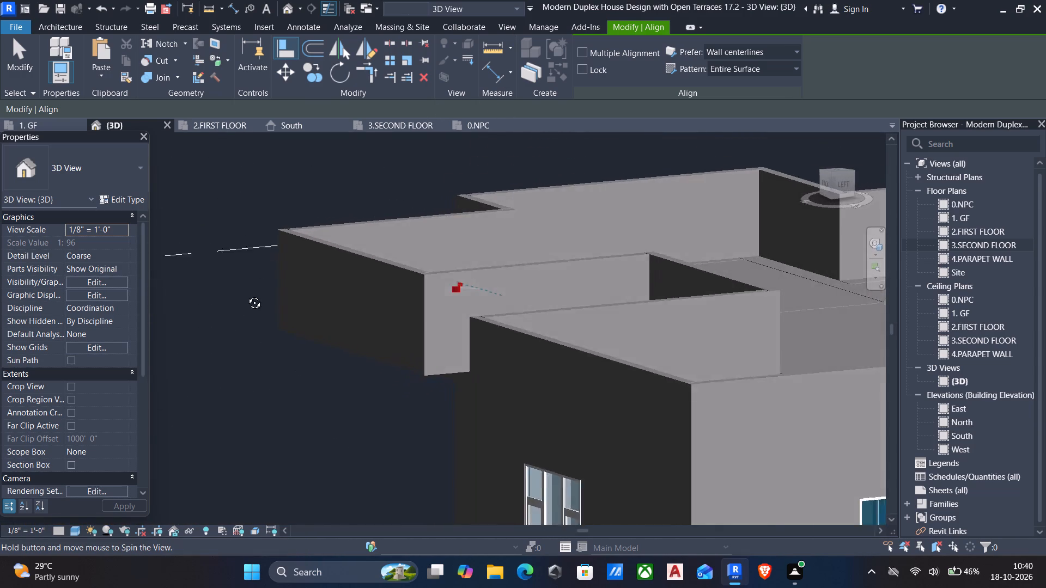
pyautogui.moveTo(246, 295); pyautogui.dragTo(507, 335, button='middle')
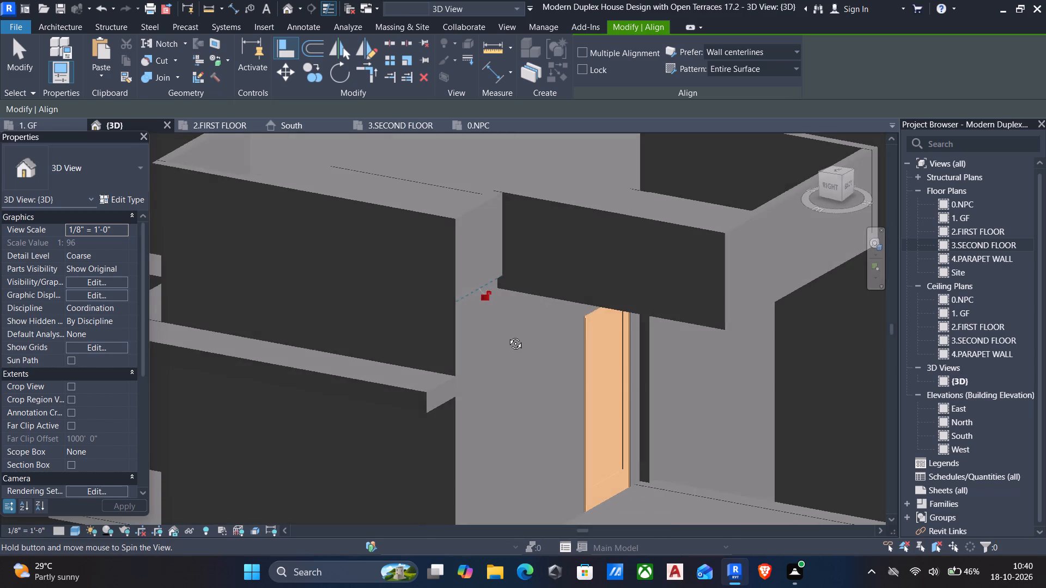
pyautogui.moveTo(507, 335); pyautogui.dragTo(386, 356, button='middle')
pyautogui.moveTo(390, 345); pyautogui.dragTo(384, 319, button='middle')
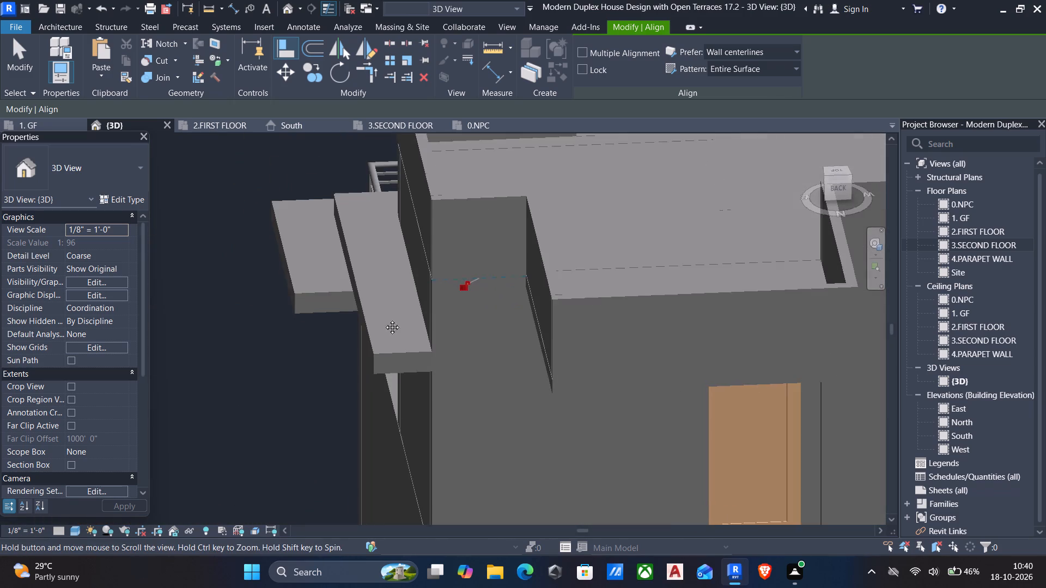
pyautogui.moveTo(384, 319); pyautogui.dragTo(296, 303, button='middle')
pyautogui.keyDown('shift'); pyautogui.click(252, 258); pyautogui.keyUp('shift')
pyautogui.scroll(-1, 308, 305)
pyautogui.moveTo(440, 328); pyautogui.dragTo(430, 237, button='middle')
pyautogui.scroll(4, 448, 337)
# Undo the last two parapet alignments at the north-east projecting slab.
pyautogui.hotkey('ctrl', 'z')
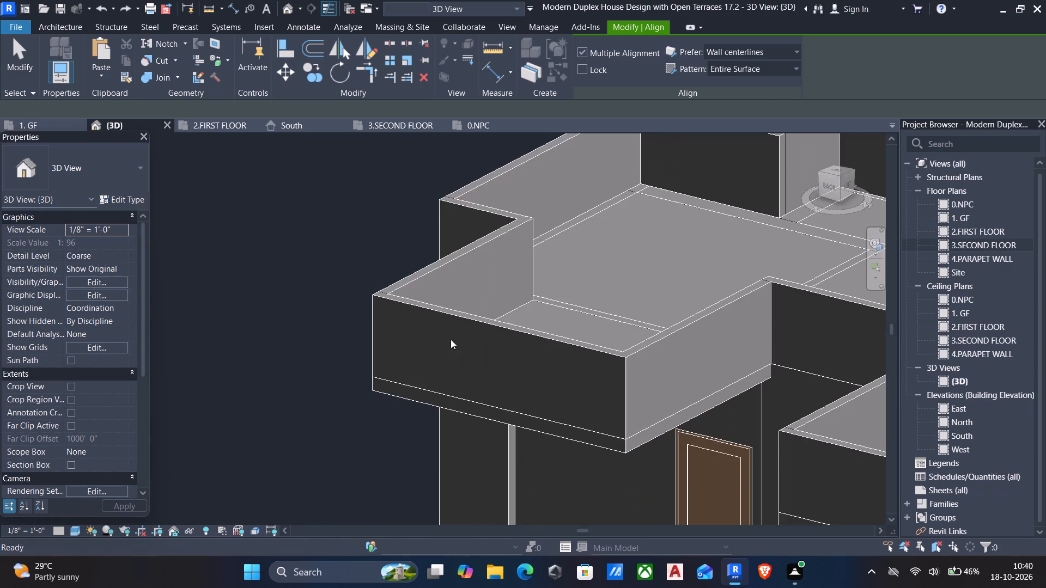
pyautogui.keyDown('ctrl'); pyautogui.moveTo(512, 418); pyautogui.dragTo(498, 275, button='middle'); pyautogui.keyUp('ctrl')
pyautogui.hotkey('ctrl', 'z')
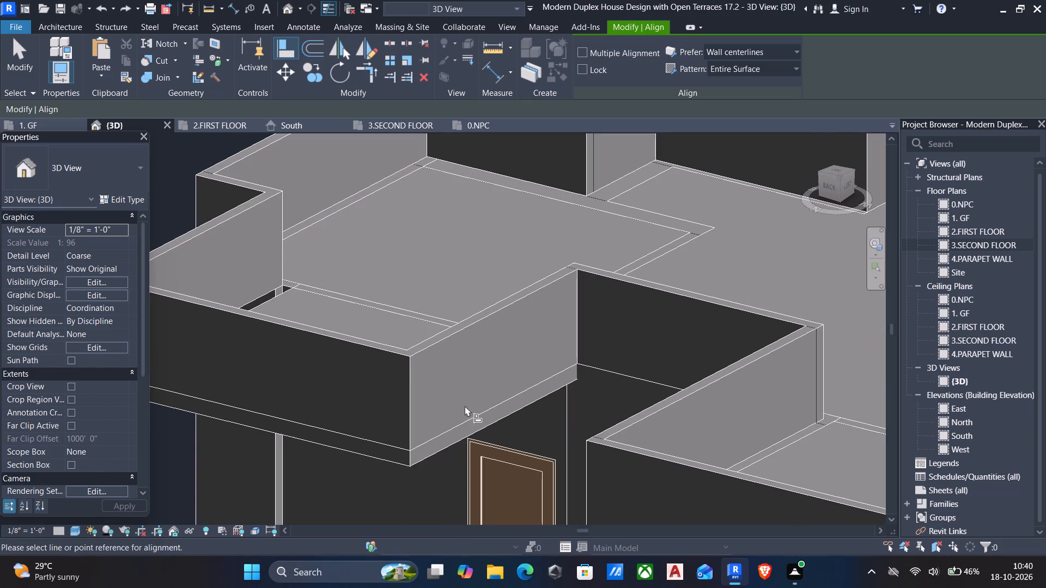
# Align the east parapet of the north-east projecting slab with the 6" slab's east edge above the terrace door.
pyautogui.moveTo(468, 406); pyautogui.dragTo(478, 189, button='middle')
pyautogui.scroll(-3, 332, 295)
pyautogui.keyDown('shift'); pyautogui.moveTo(336, 305); pyautogui.dragTo(503, 325, button='middle'); pyautogui.keyUp('shift')
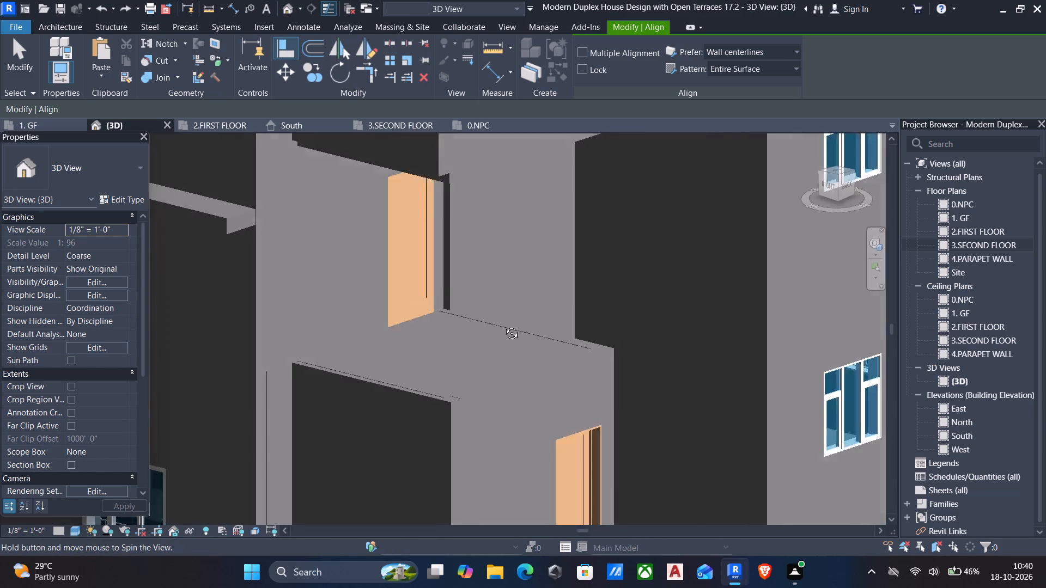
pyautogui.keyDown('shift'); pyautogui.moveTo(503, 325); pyautogui.dragTo(503, 327, button='middle'); pyautogui.keyUp('shift')
pyautogui.scroll(-1, 505, 327)
pyautogui.moveTo(476, 309); pyautogui.dragTo(505, 365, button='middle')
pyautogui.write('al')
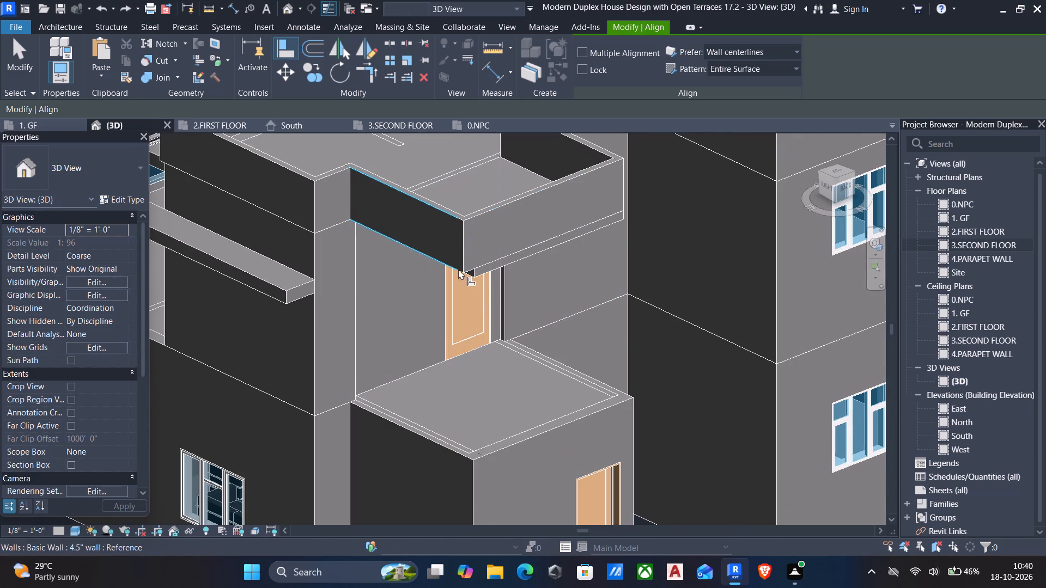
pyautogui.scroll(-1, 466, 274)
pyautogui.scroll(2, 466, 274)
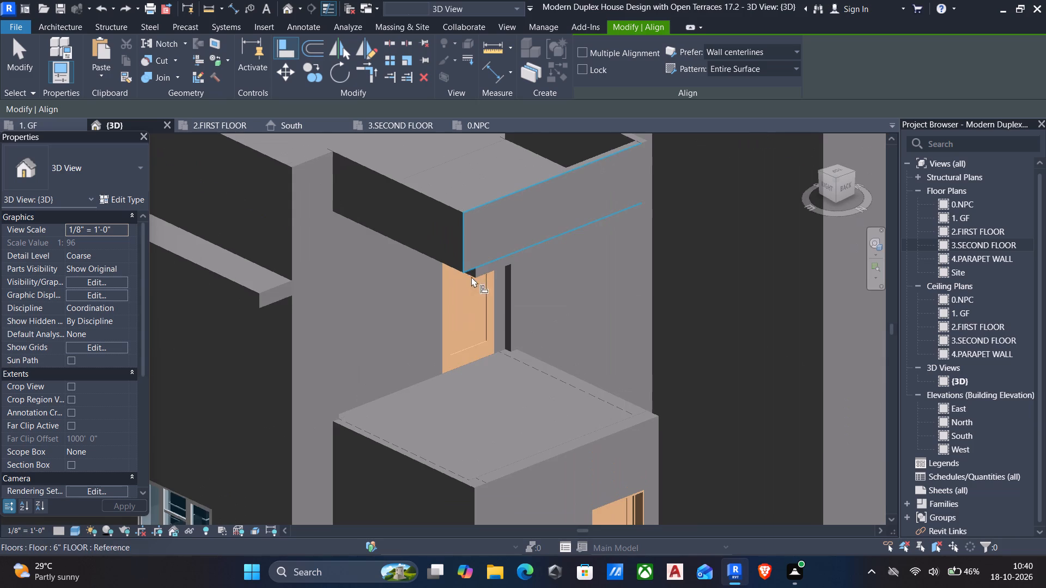
pyautogui.moveTo(474, 286); pyautogui.dragTo(512, 159, button='middle')
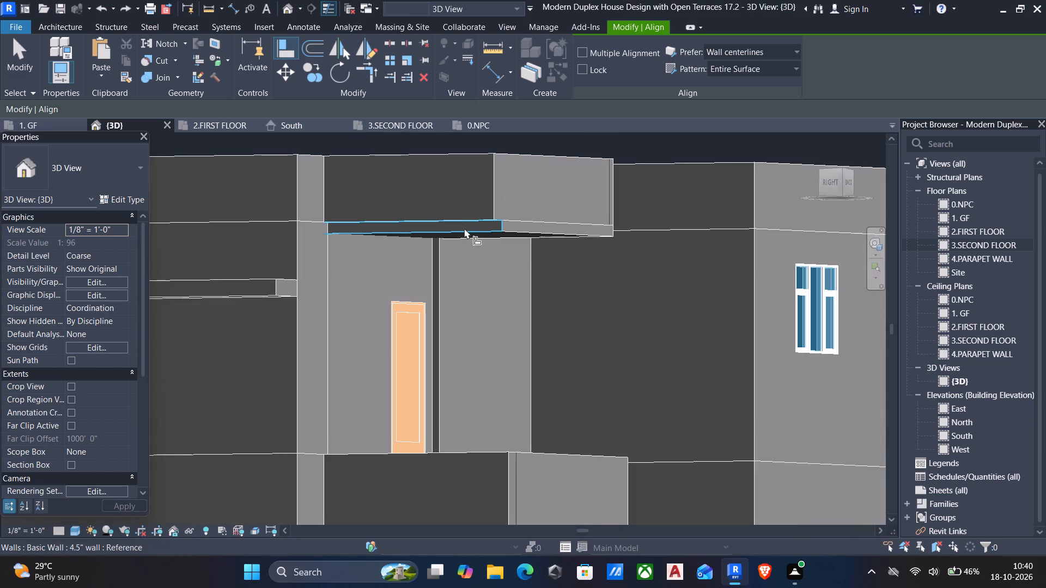
pyautogui.click(464, 228)
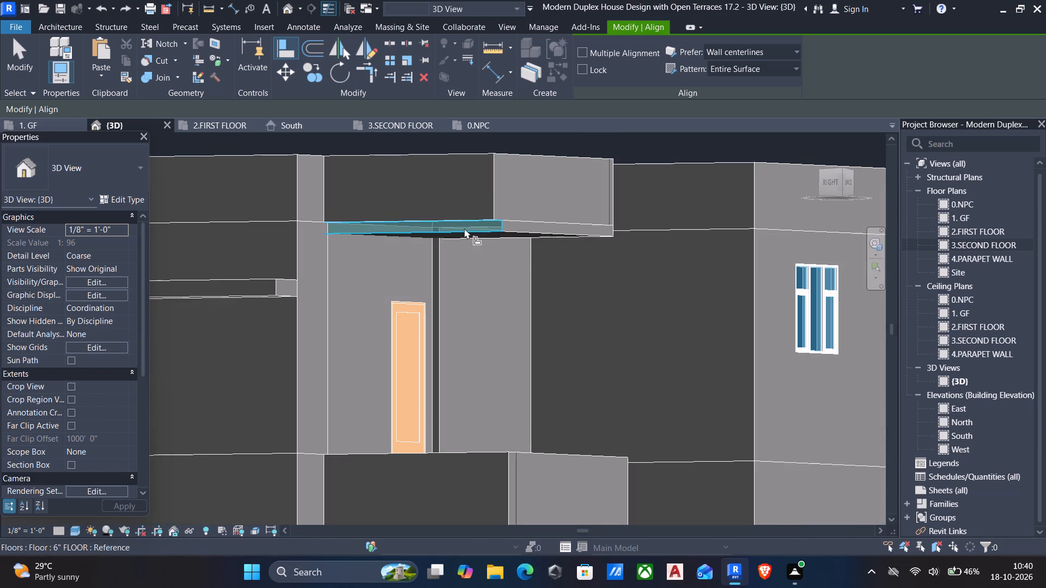
pyautogui.click(445, 216)
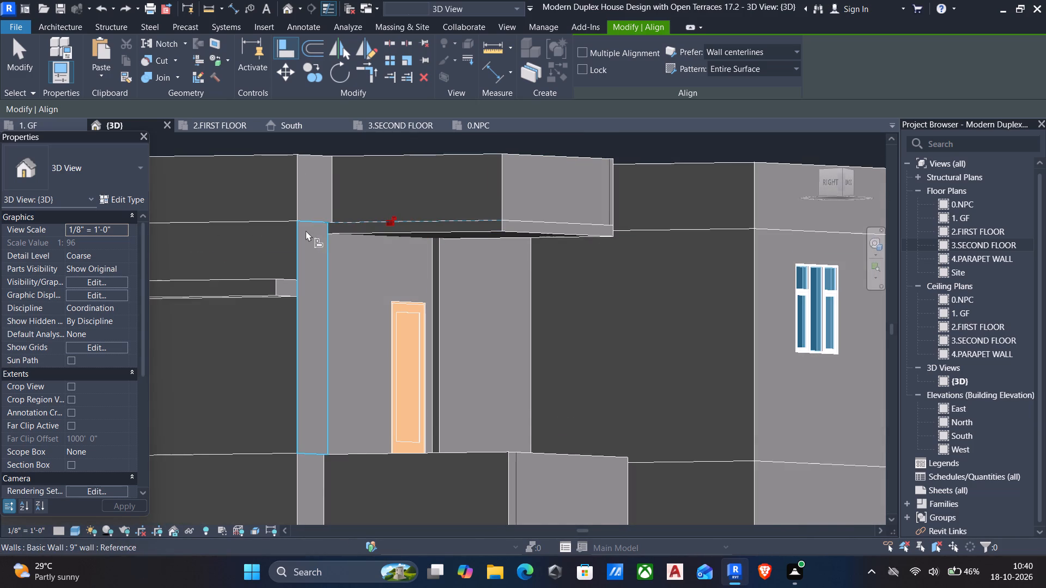
# Examine how the parapets meet the slab edges beneath the north-east overhang and above the front balcony.
pyautogui.scroll(1, 308, 229)
pyautogui.moveTo(308, 229); pyautogui.dragTo(336, 284, button='middle')
pyautogui.moveTo(336, 284); pyautogui.dragTo(269, 245, button='middle')
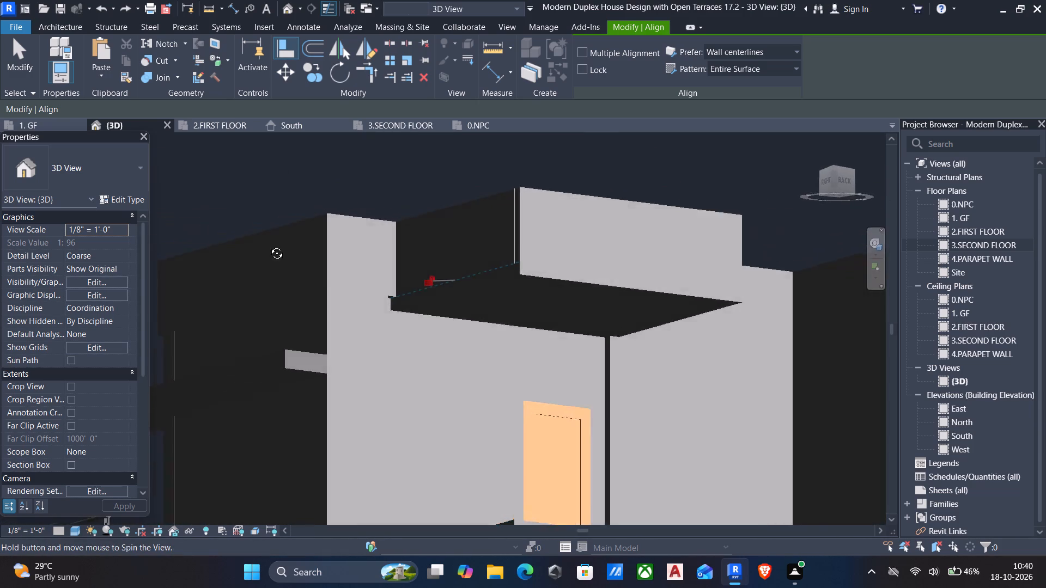
pyautogui.moveTo(269, 245); pyautogui.dragTo(221, 291, button='middle')
pyautogui.scroll(6, 392, 315)
pyautogui.keyDown('shift'); pyautogui.moveTo(424, 307); pyautogui.dragTo(592, 198, button='middle'); pyautogui.keyUp('shift')
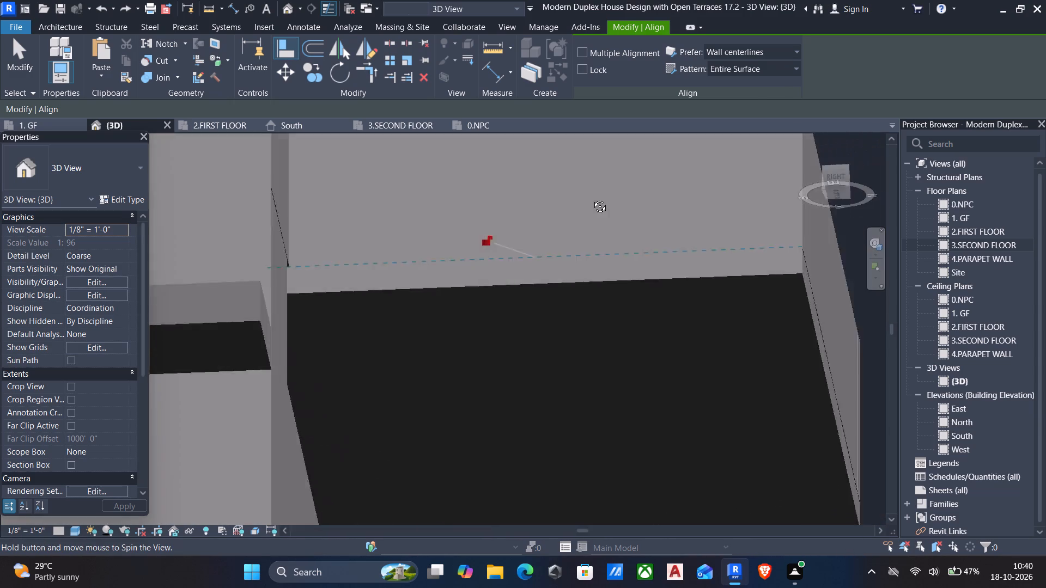
pyautogui.keyDown('shift'); pyautogui.moveTo(592, 198); pyautogui.dragTo(623, 213, button='middle'); pyautogui.keyUp('shift')
pyautogui.scroll(-6, 622, 216)
pyautogui.scroll(-5, 465, 261)
pyautogui.keyDown('shift'); pyautogui.moveTo(456, 277); pyautogui.dragTo(576, 360, button='middle'); pyautogui.keyUp('shift')
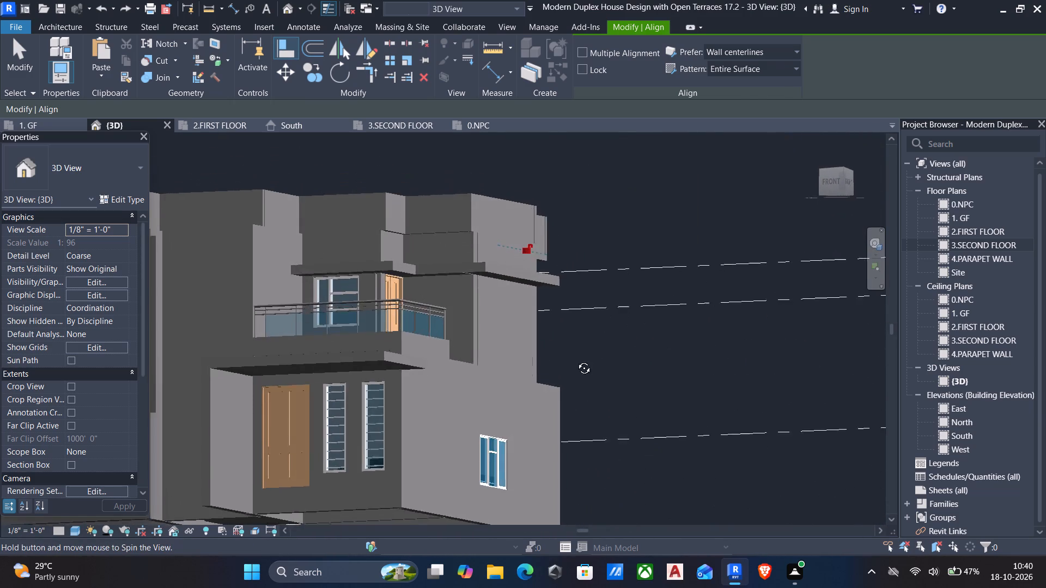
pyautogui.keyDown('shift'); pyautogui.moveTo(576, 360); pyautogui.dragTo(576, 362, button='middle'); pyautogui.keyUp('shift')
pyautogui.scroll(9, 441, 253)
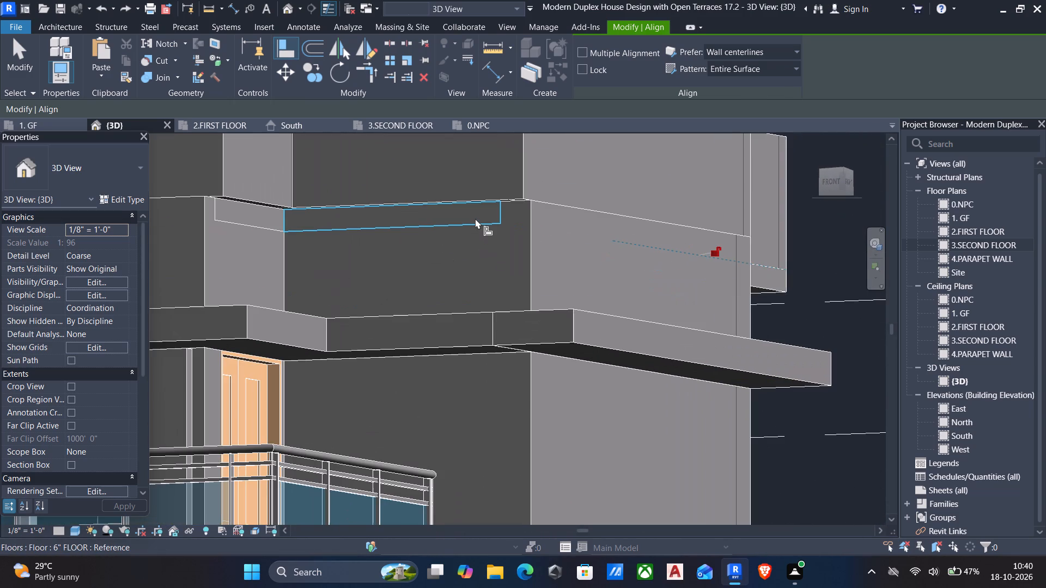
# Align the front parapet beside the balcony door and the short east-facing parapet above that door with the 6" slab's edges.
pyautogui.click(475, 218)
pyautogui.scroll(-4, 477, 196)
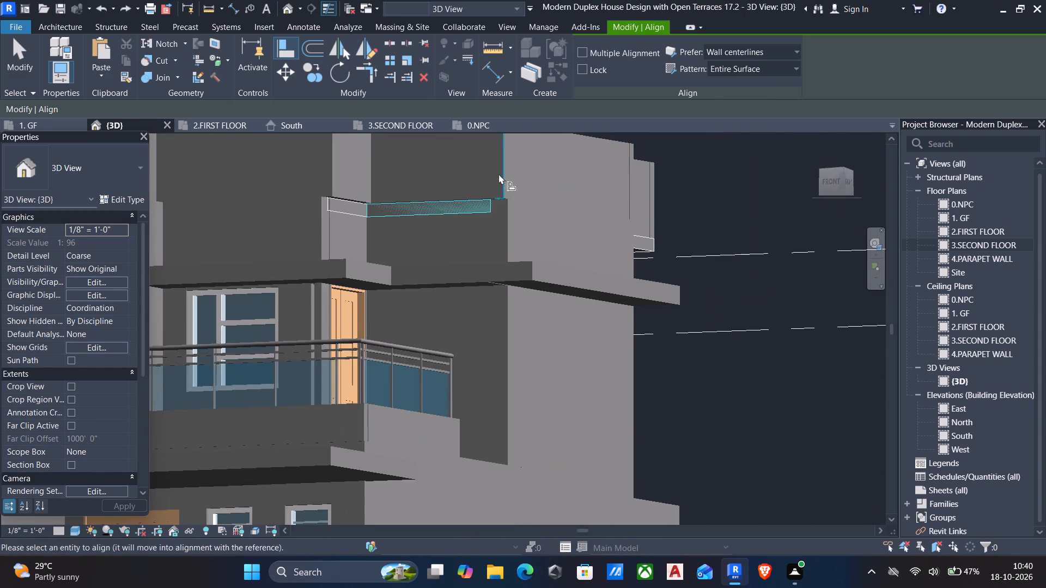
pyautogui.click(498, 174)
pyautogui.click(339, 206)
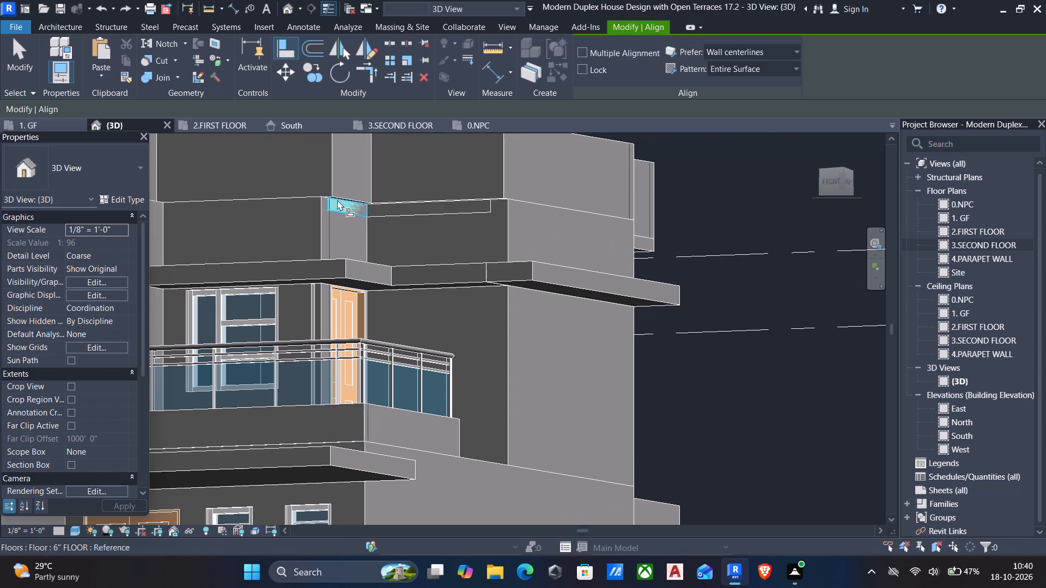
pyautogui.click(337, 195)
# Align the parapets above the balcony's window wall and the adjoining east-facing side wall flush with the wall faces below.
pyautogui.scroll(-2, 318, 218)
pyautogui.moveTo(318, 220); pyautogui.dragTo(550, 347, button='middle')
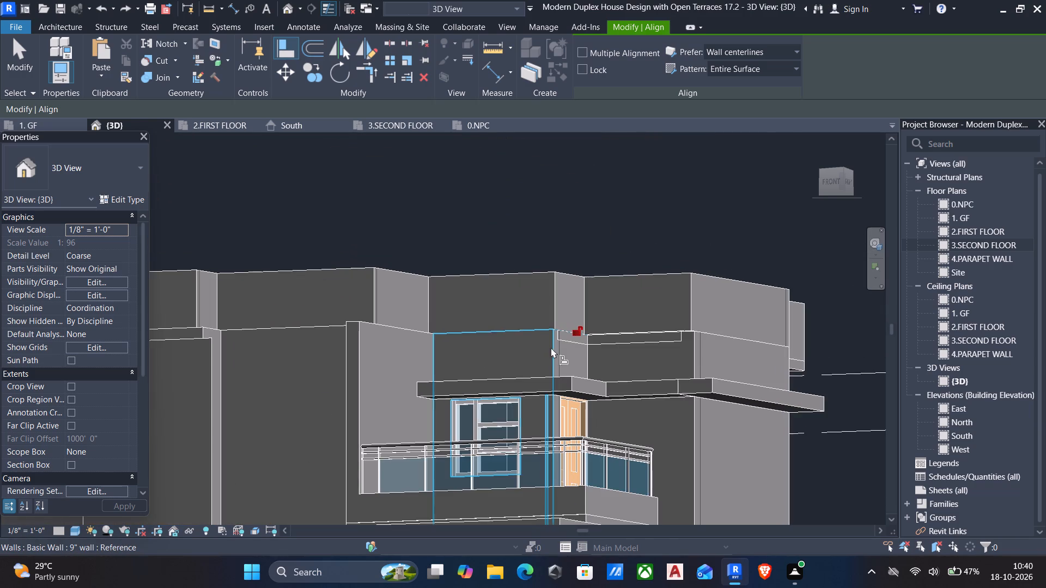
pyautogui.keyDown('shift'); pyautogui.moveTo(521, 332); pyautogui.dragTo(474, 295, button='middle'); pyautogui.keyUp('shift')
pyautogui.scroll(3, 506, 354)
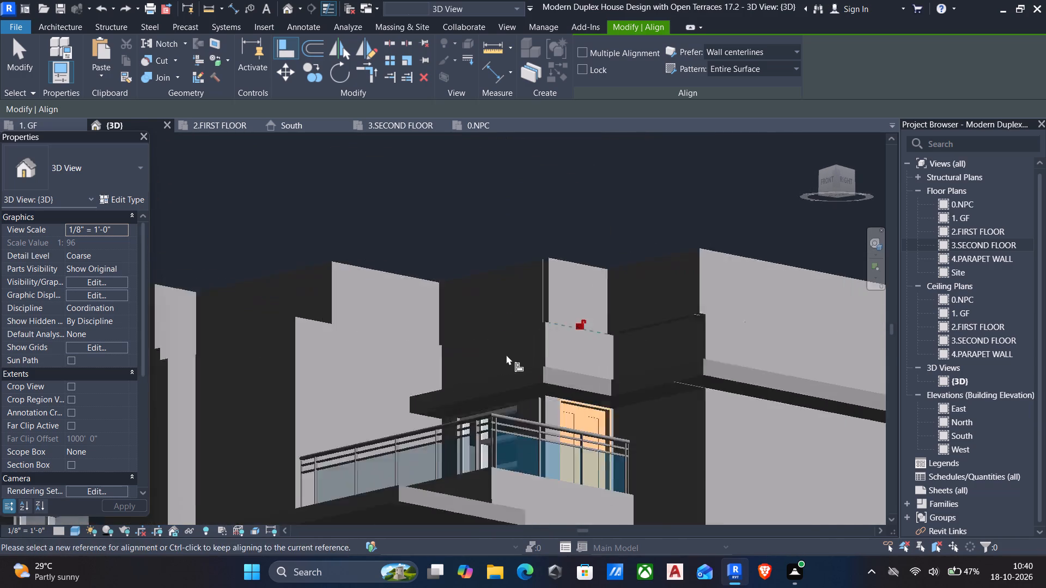
pyautogui.scroll(2, 506, 354)
pyautogui.keyDown('shift'); pyautogui.moveTo(509, 348); pyautogui.dragTo(481, 587, button='middle'); pyautogui.keyUp('shift')
pyautogui.keyDown('shift'); pyautogui.scroll(1, 481, 587); pyautogui.keyUp('shift')
pyautogui.click(533, 306)
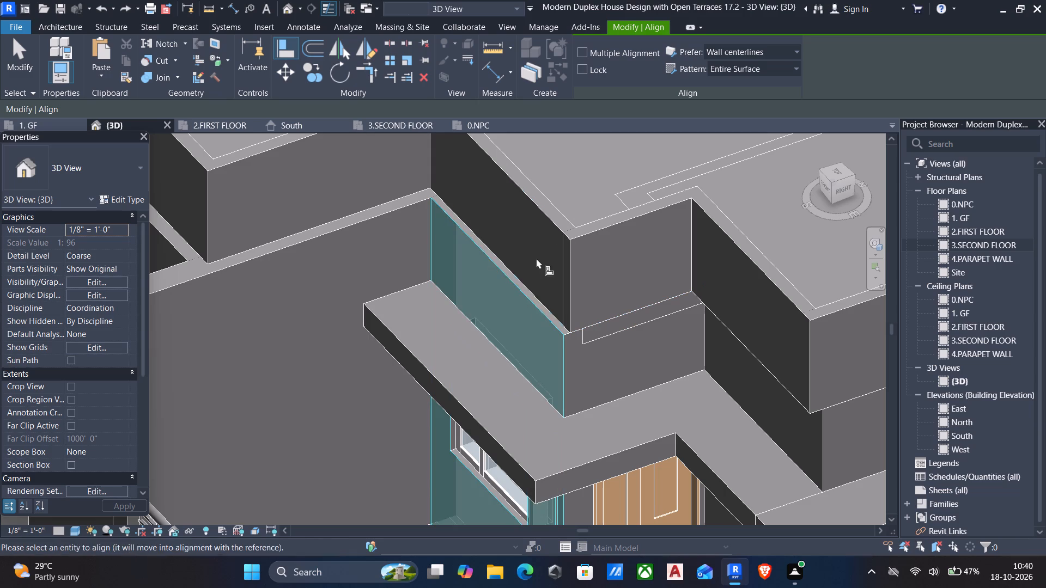
pyautogui.click(549, 221)
pyautogui.moveTo(331, 197); pyautogui.dragTo(458, 271, button='middle')
pyautogui.click(451, 310)
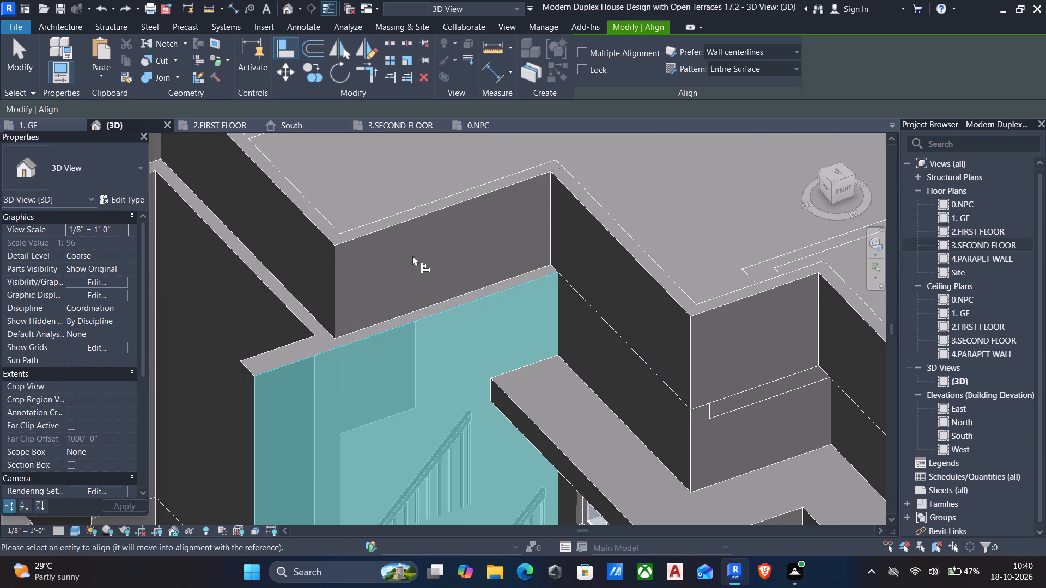
pyautogui.click(403, 221)
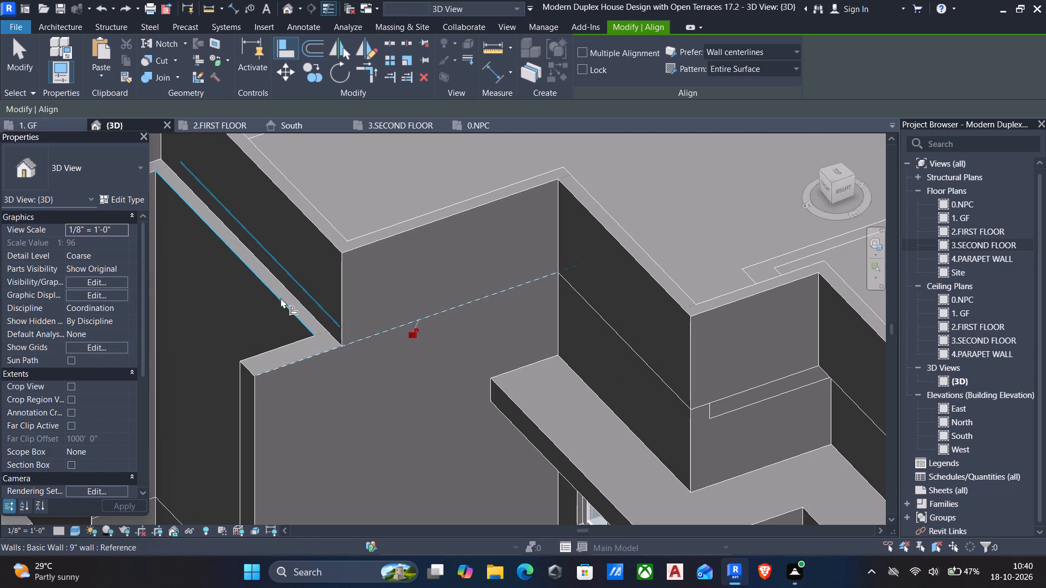
# Align the front-facing parapet west of the balcony and the short return at the front window bay with the walls below.
pyautogui.click(275, 296)
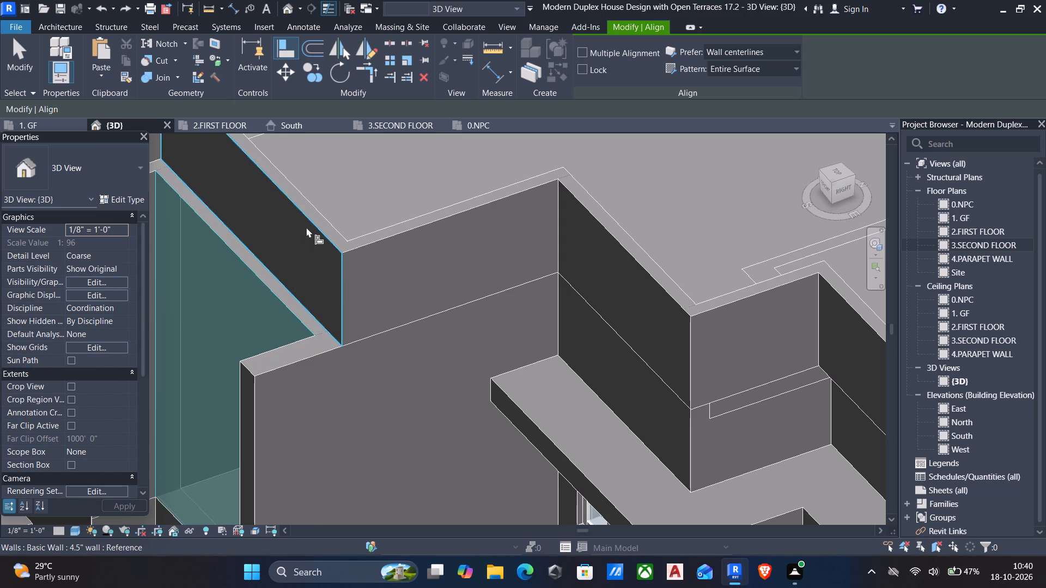
pyautogui.click(307, 225)
pyautogui.scroll(-4, 290, 245)
pyautogui.moveTo(289, 248); pyautogui.dragTo(471, 321, button='middle')
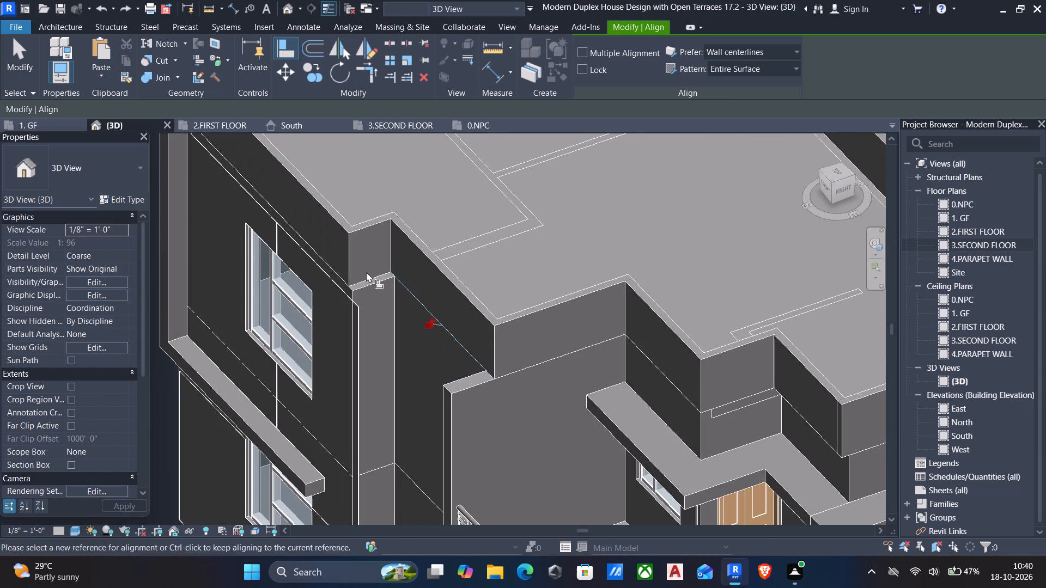
pyautogui.click(373, 285)
pyautogui.click(364, 229)
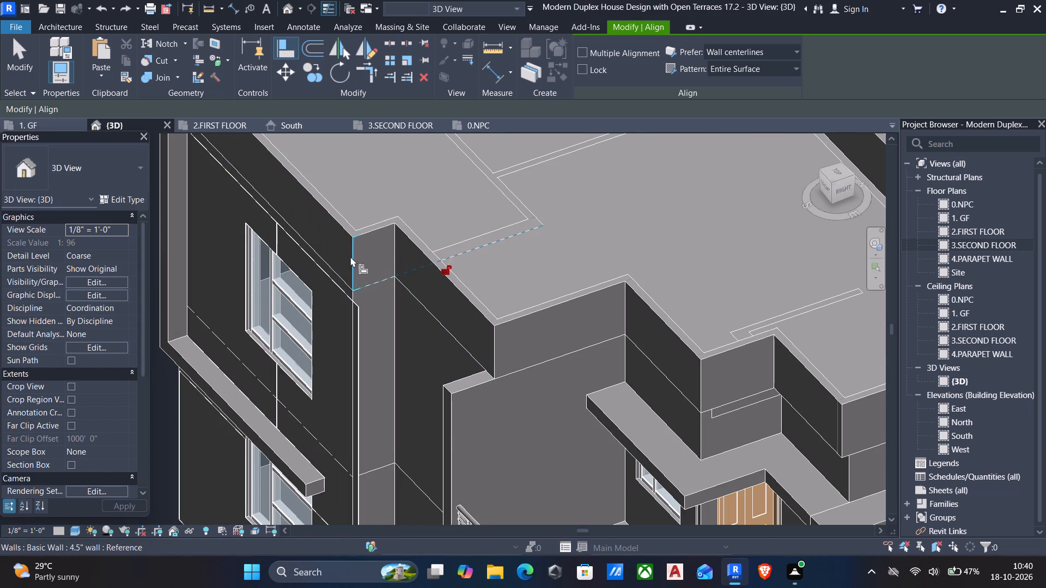
# Examine the aligned parapets around the front, east and rear of the house, and finish aligning.
pyautogui.scroll(1, 329, 266)
pyautogui.moveTo(327, 274); pyautogui.dragTo(429, 325, button='middle')
pyautogui.scroll(-1, 436, 332)
pyautogui.moveTo(470, 355); pyautogui.dragTo(428, 314, button='middle')
pyautogui.scroll(-2, 419, 327)
pyautogui.moveTo(507, 359); pyautogui.dragTo(392, 308, button='middle')
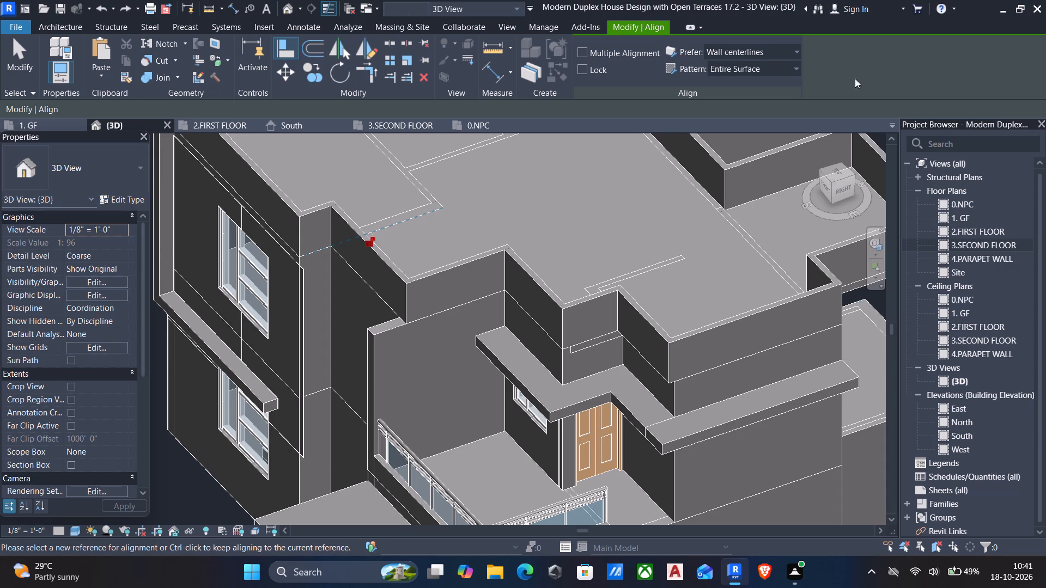
pyautogui.scroll(-4, 548, 268)
pyautogui.press('Escape')
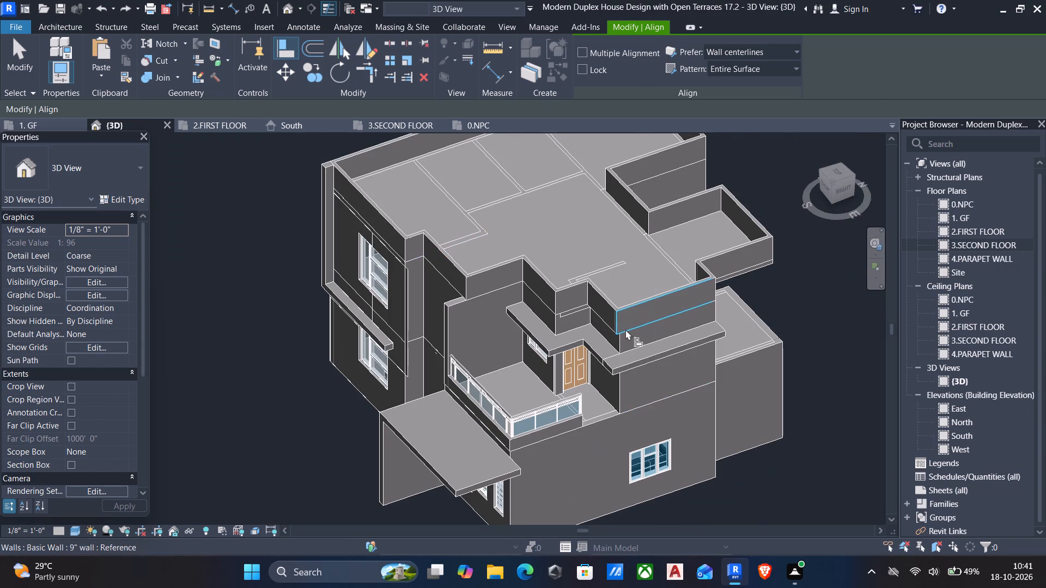
pyautogui.moveTo(625, 330); pyautogui.dragTo(597, 217, button='middle')
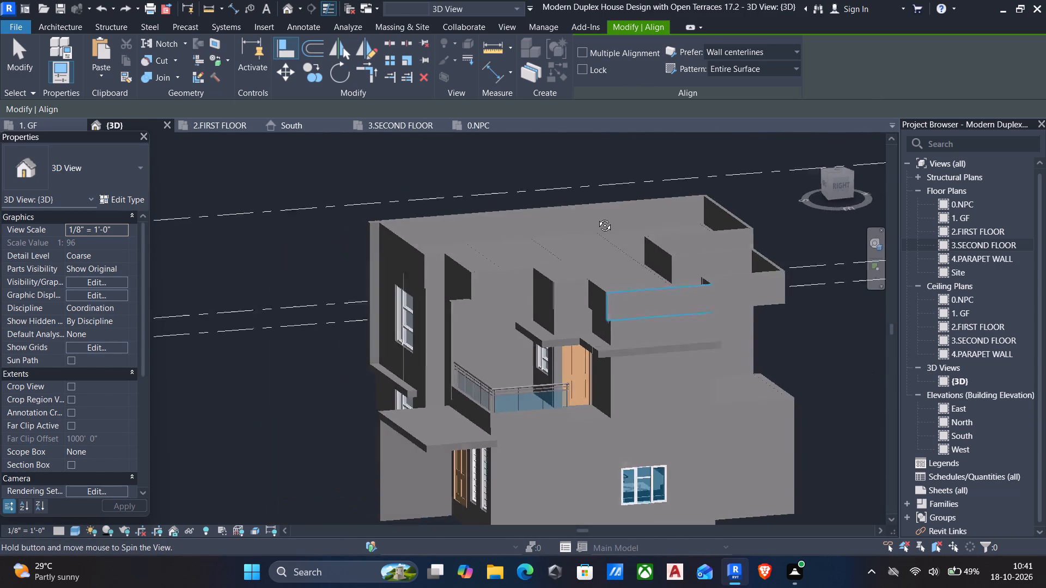
pyautogui.moveTo(597, 217); pyautogui.dragTo(483, 256, button='middle')
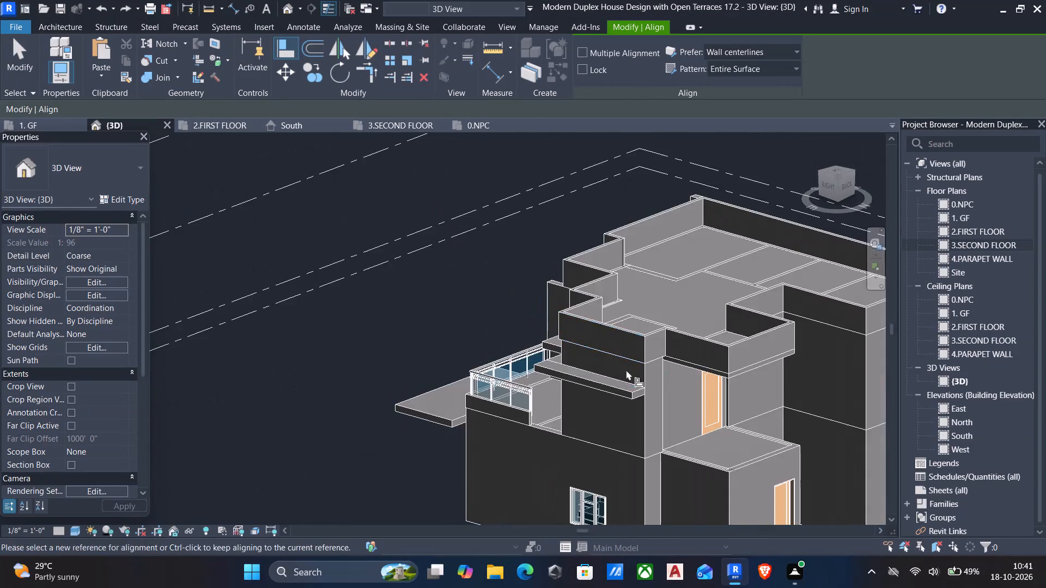
pyautogui.scroll(5, 707, 382)
pyautogui.keyDown('shift'); pyautogui.moveTo(786, 399); pyautogui.dragTo(691, 362, button='middle'); pyautogui.keyUp('shift')
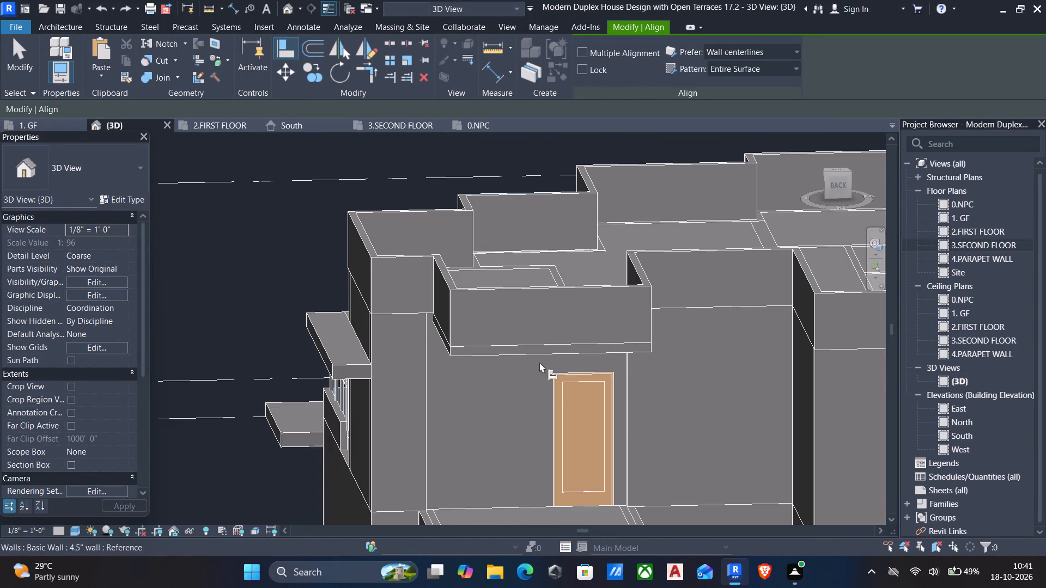
pyautogui.scroll(-5, 585, 337)
pyautogui.press('Escape')
pyautogui.scroll(-2, 575, 329)
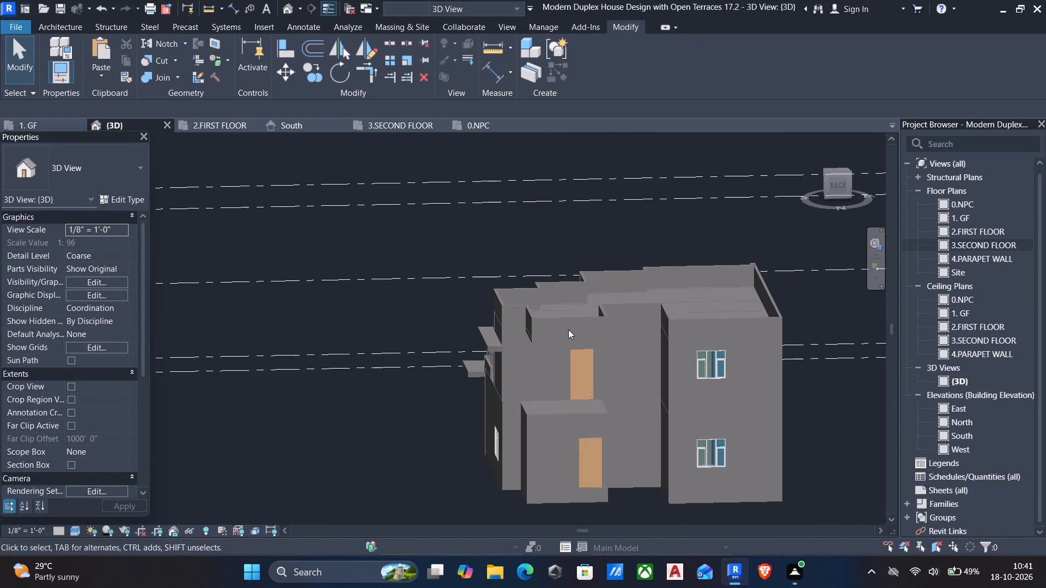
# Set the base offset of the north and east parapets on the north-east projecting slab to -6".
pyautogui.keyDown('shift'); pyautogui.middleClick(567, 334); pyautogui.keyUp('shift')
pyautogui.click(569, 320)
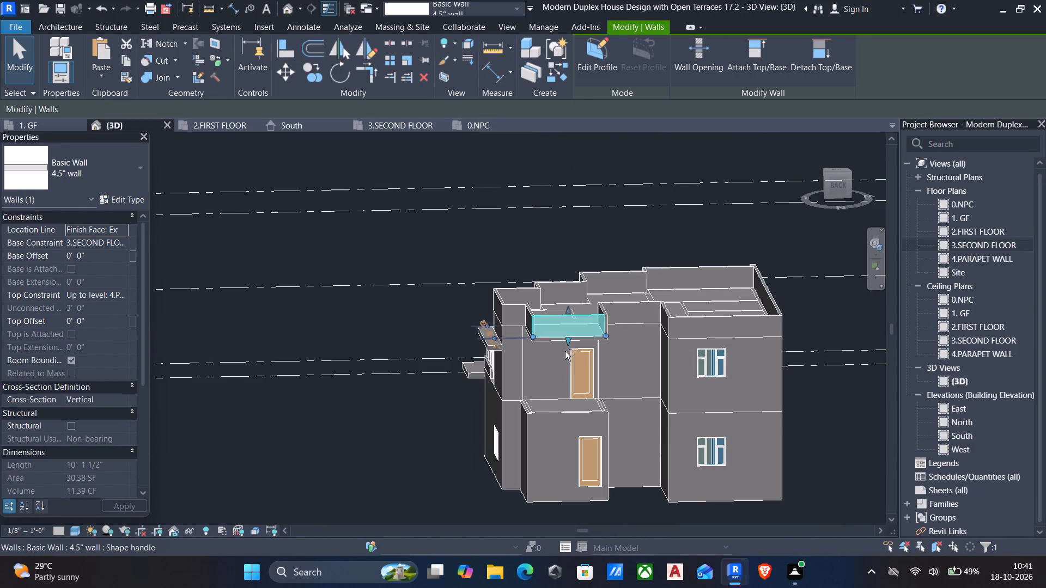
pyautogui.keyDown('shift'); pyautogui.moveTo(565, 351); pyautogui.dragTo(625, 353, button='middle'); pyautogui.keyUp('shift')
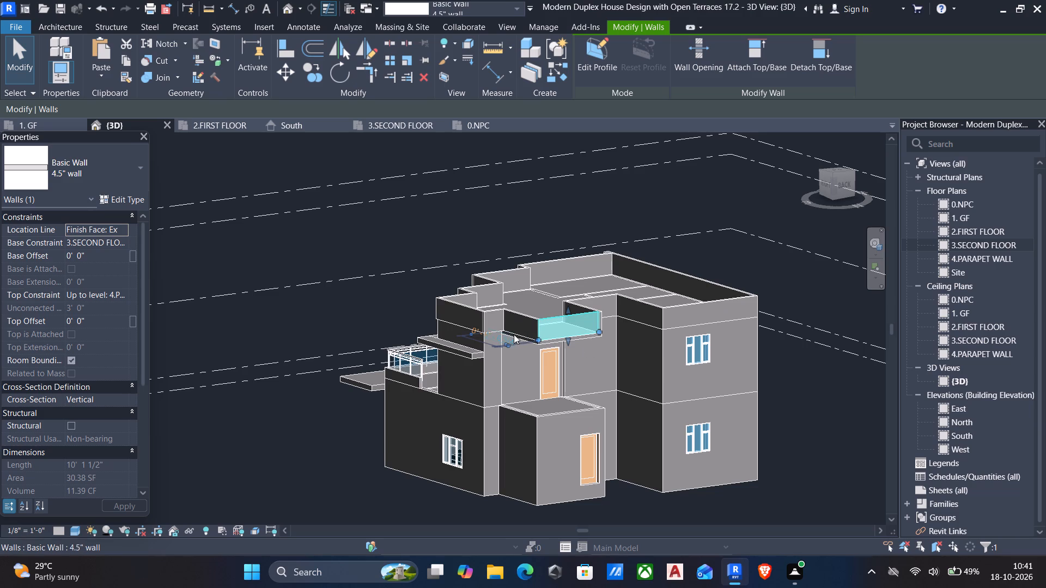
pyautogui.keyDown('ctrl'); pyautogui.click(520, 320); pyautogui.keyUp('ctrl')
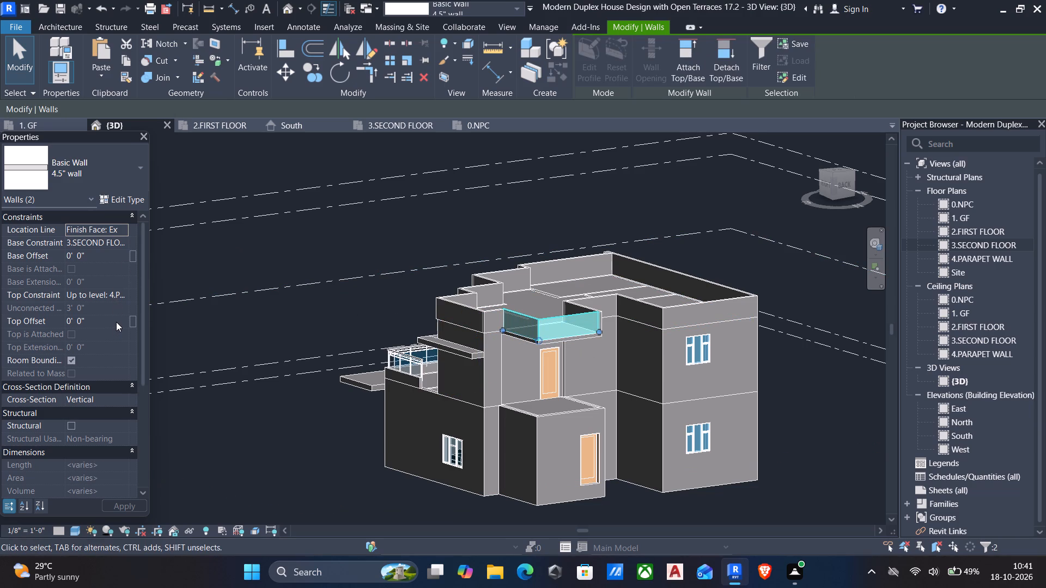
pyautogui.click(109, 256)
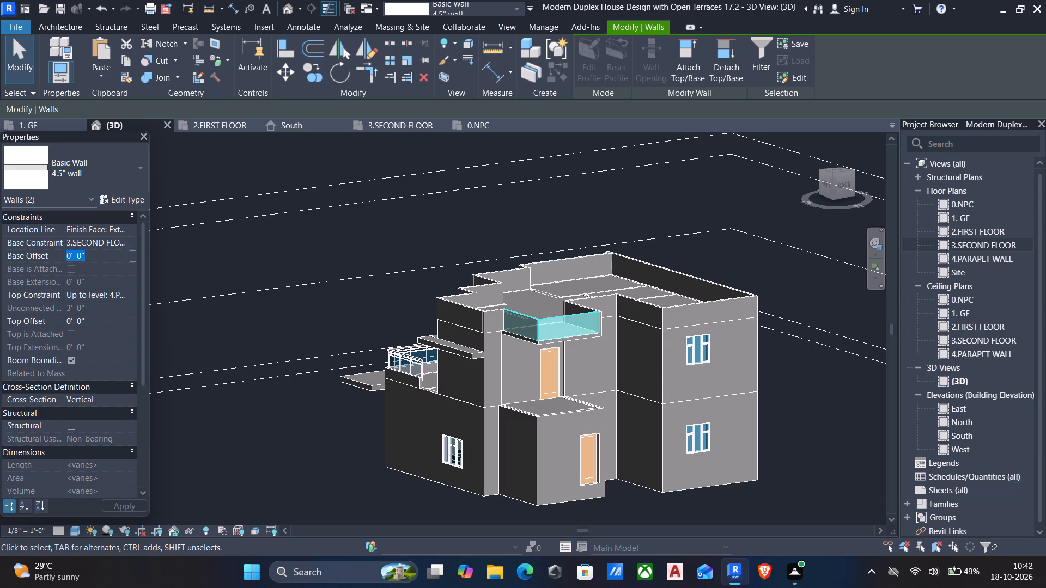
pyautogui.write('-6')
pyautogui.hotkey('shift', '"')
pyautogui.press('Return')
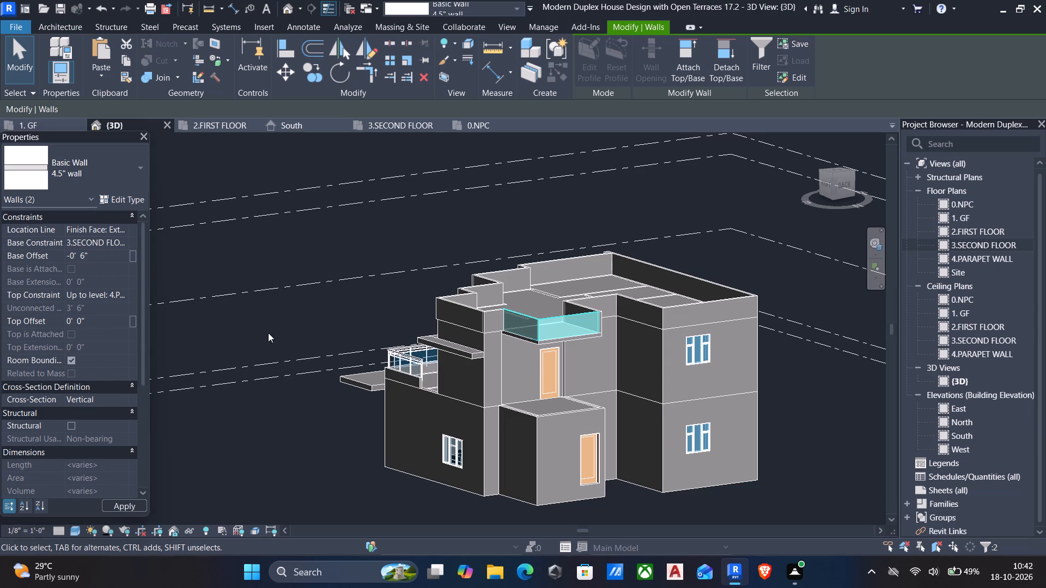
# Set the base offset of the projecting slab's north and east parapets to -1' 6".
pyautogui.click(111, 255)
pyautogui.write("-1'")
pyautogui.write('6"')
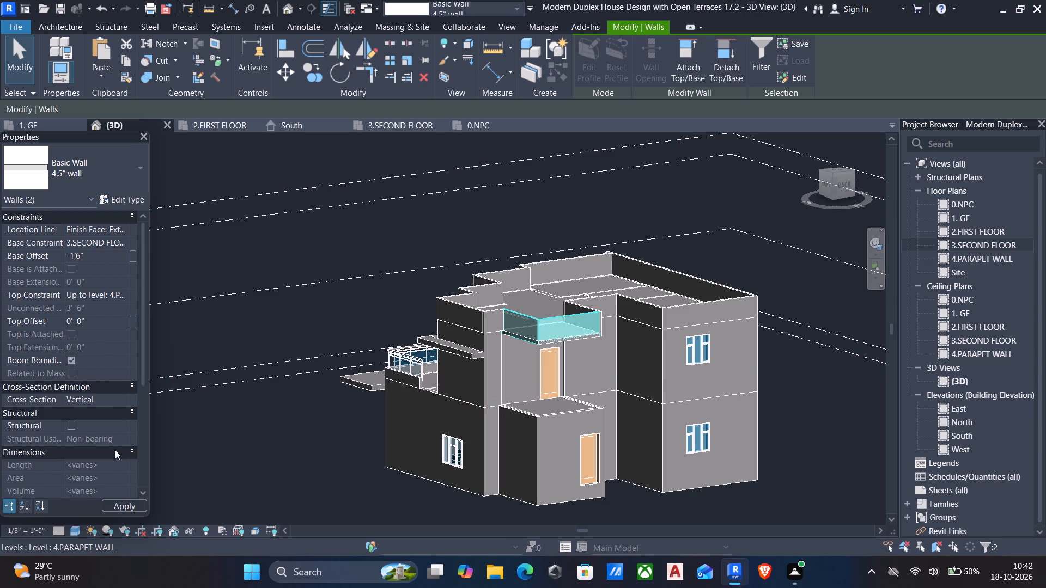
pyautogui.click(119, 505)
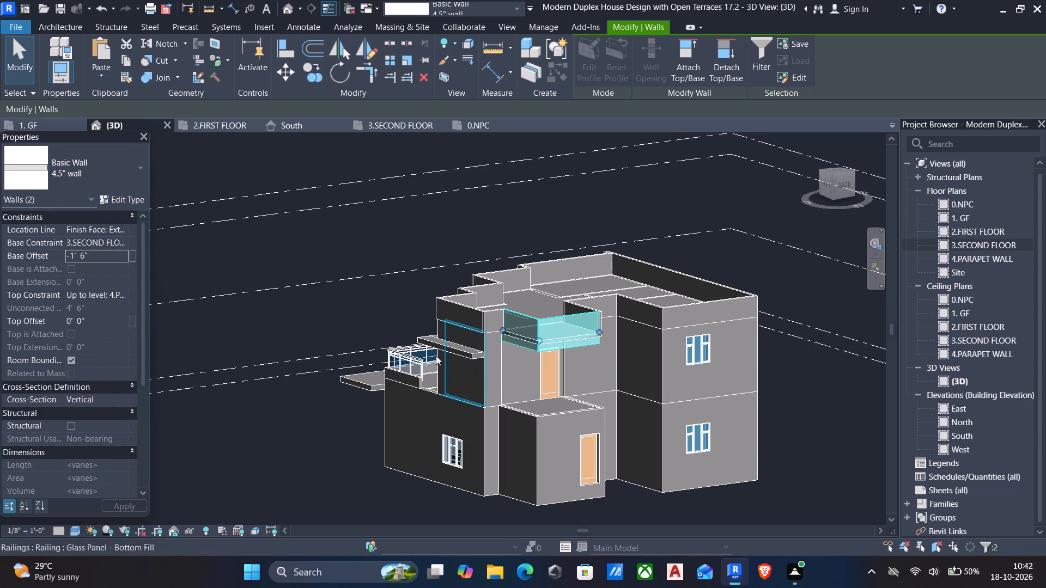
pyautogui.press('Escape')
# Set the base offset of the projecting slab's west parapet to -1' 6" as well.
pyautogui.moveTo(442, 376); pyautogui.dragTo(601, 262, button='middle')
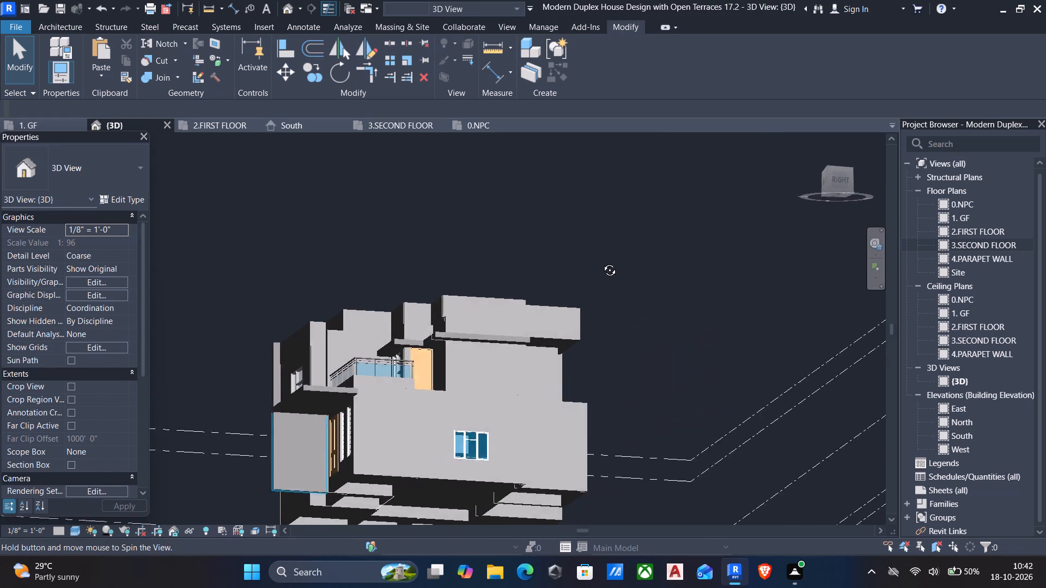
pyautogui.moveTo(601, 262); pyautogui.dragTo(305, 366, button='middle')
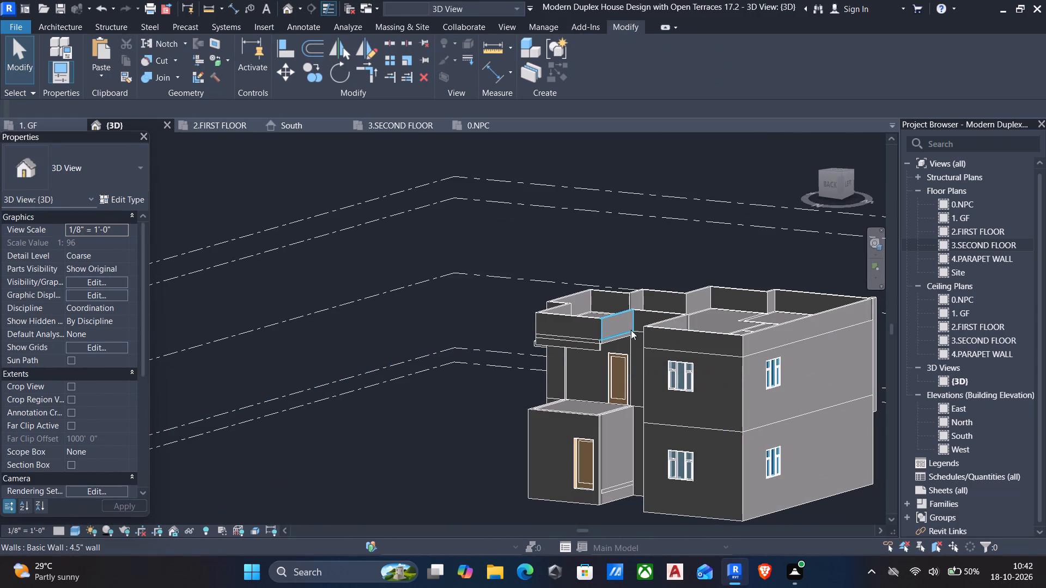
pyautogui.click(621, 313)
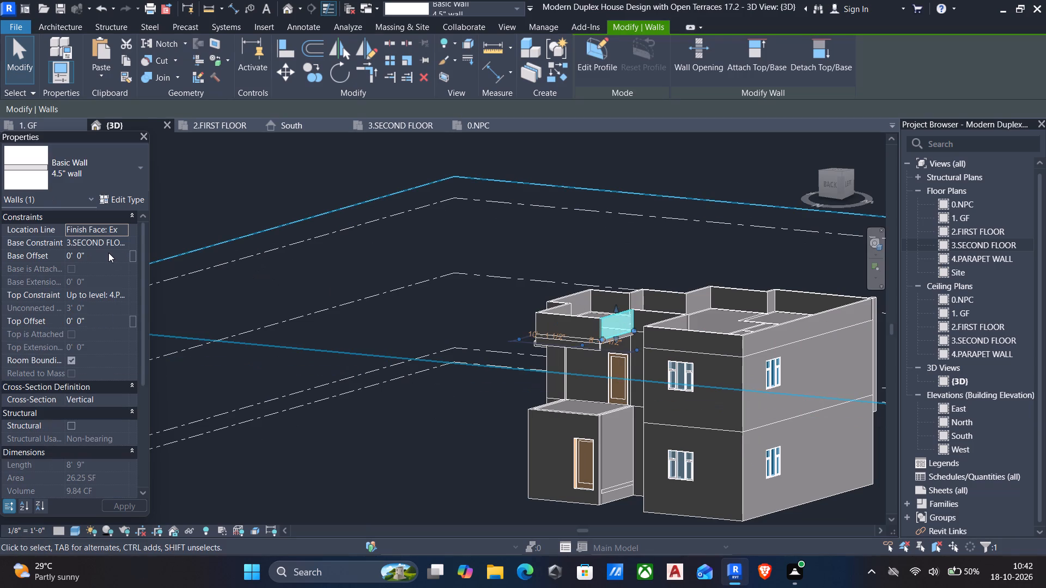
pyautogui.click(108, 253)
pyautogui.press('-')
pyautogui.write("1'")
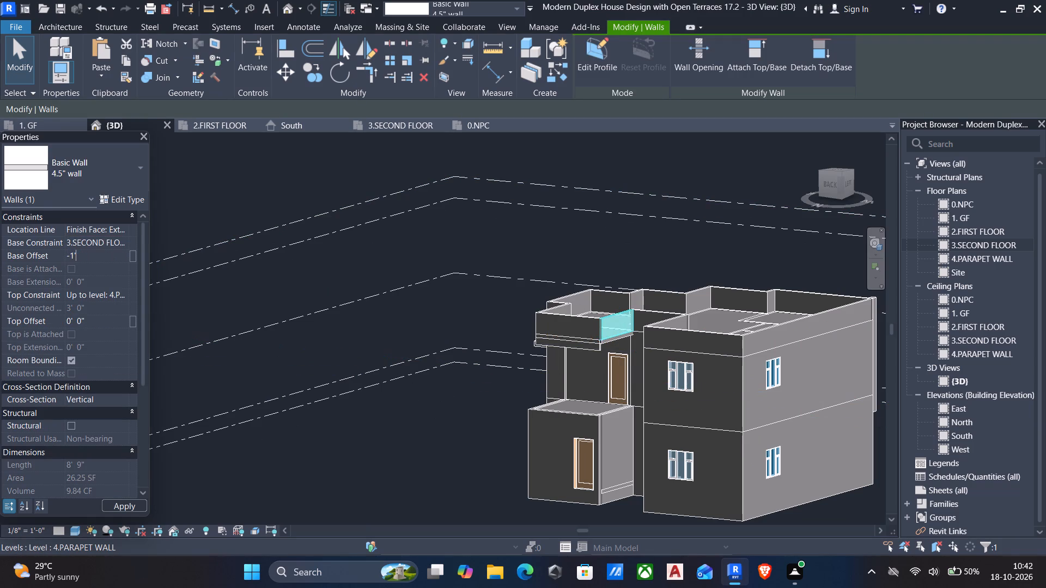
pyautogui.write('6"')
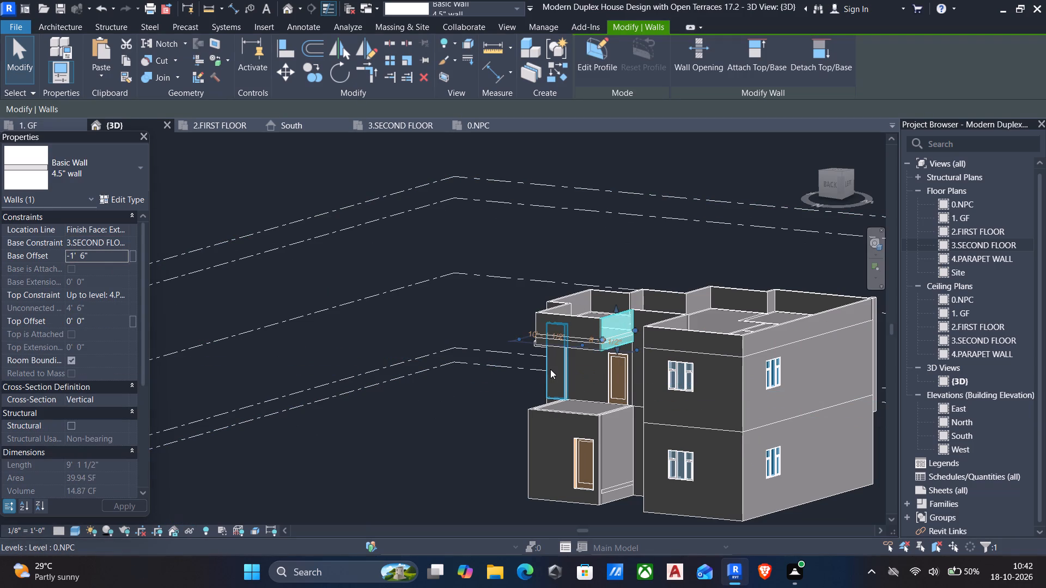
pyautogui.press('Escape')
# Examine the lowered parapets and the whole exterior from the rear, the front, above and below.
pyautogui.scroll(-1, 550, 378)
pyautogui.keyDown('shift'); pyautogui.moveTo(550, 379); pyautogui.dragTo(757, 279, button='middle'); pyautogui.keyUp('shift')
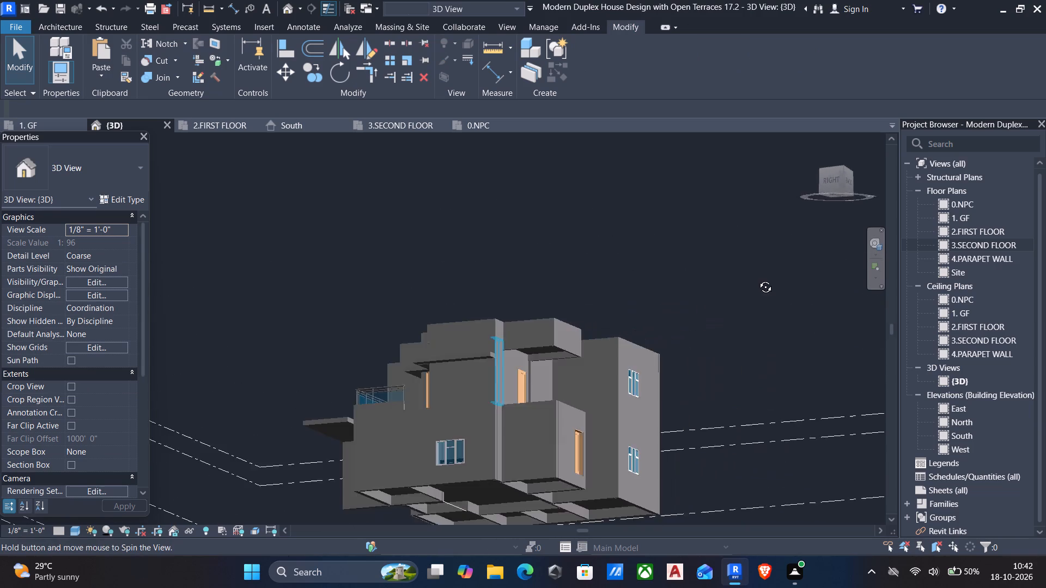
pyautogui.keyDown('shift'); pyautogui.moveTo(757, 279); pyautogui.dragTo(689, 421, button='middle'); pyautogui.keyUp('shift')
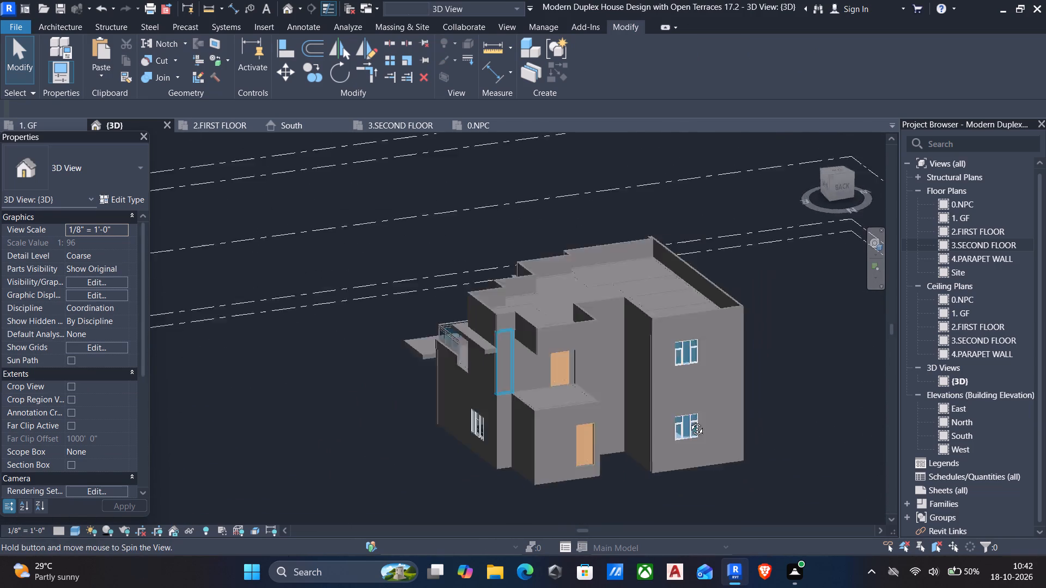
pyautogui.keyDown('shift'); pyautogui.moveTo(689, 421); pyautogui.dragTo(938, 378, button='middle'); pyautogui.keyUp('shift')
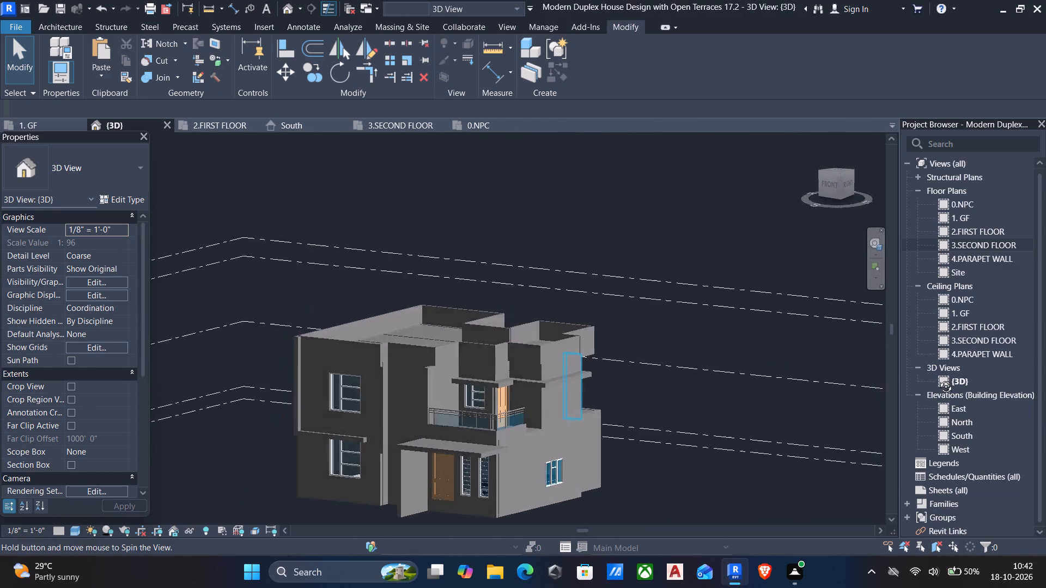
pyautogui.keyDown('shift'); pyautogui.moveTo(938, 378); pyautogui.dragTo(938, 300, button='middle'); pyautogui.keyUp('shift')
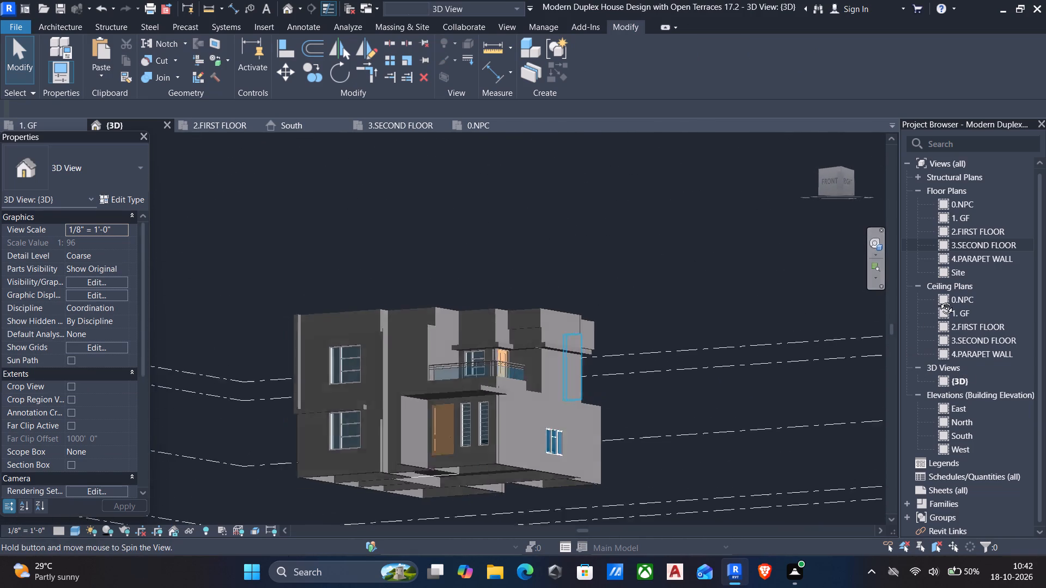
pyautogui.keyDown('shift'); pyautogui.moveTo(938, 300); pyautogui.dragTo(962, 313, button='middle'); pyautogui.keyUp('shift')
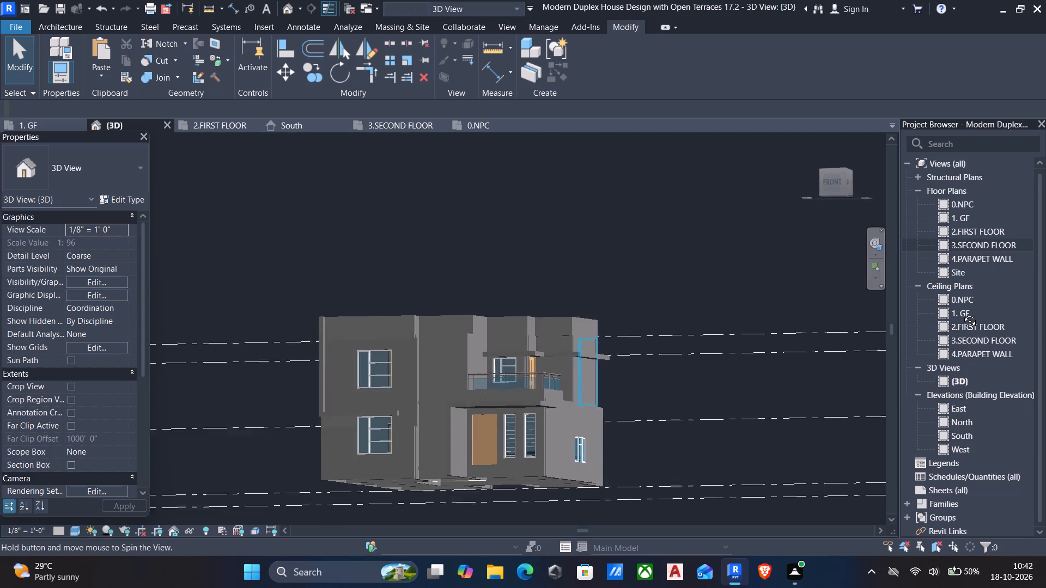
pyautogui.keyDown('shift'); pyautogui.moveTo(962, 313); pyautogui.dragTo(752, 393, button='middle'); pyautogui.keyUp('shift')
pyautogui.scroll(-2, 746, 403)
pyautogui.keyDown('shift'); pyautogui.moveTo(721, 378); pyautogui.dragTo(753, 393, button='middle'); pyautogui.keyUp('shift')
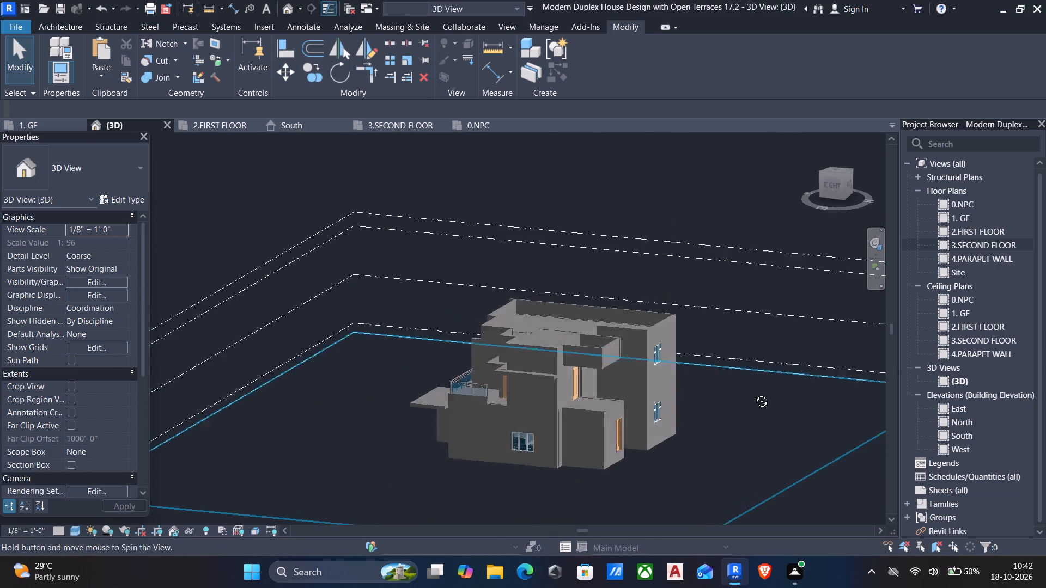
pyautogui.keyDown('shift'); pyautogui.moveTo(753, 393); pyautogui.dragTo(903, 437, button='middle'); pyautogui.keyUp('shift')
pyautogui.moveTo(467, 381); pyautogui.dragTo(537, 295, button='middle')
pyautogui.scroll(6, 602, 303)
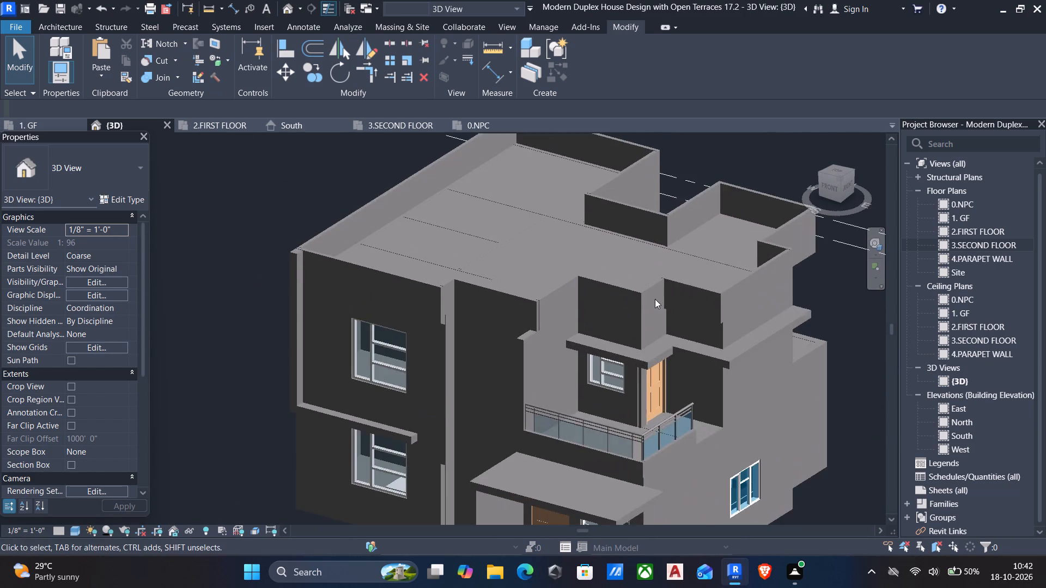
# Examine the roof parapets, front balcony and rear terrace of the house from the front, above and behind.
pyautogui.scroll(6, 655, 299)
pyautogui.moveTo(668, 308); pyautogui.dragTo(650, 261, button='middle')
pyautogui.moveTo(571, 359); pyautogui.dragTo(567, 332, button='middle')
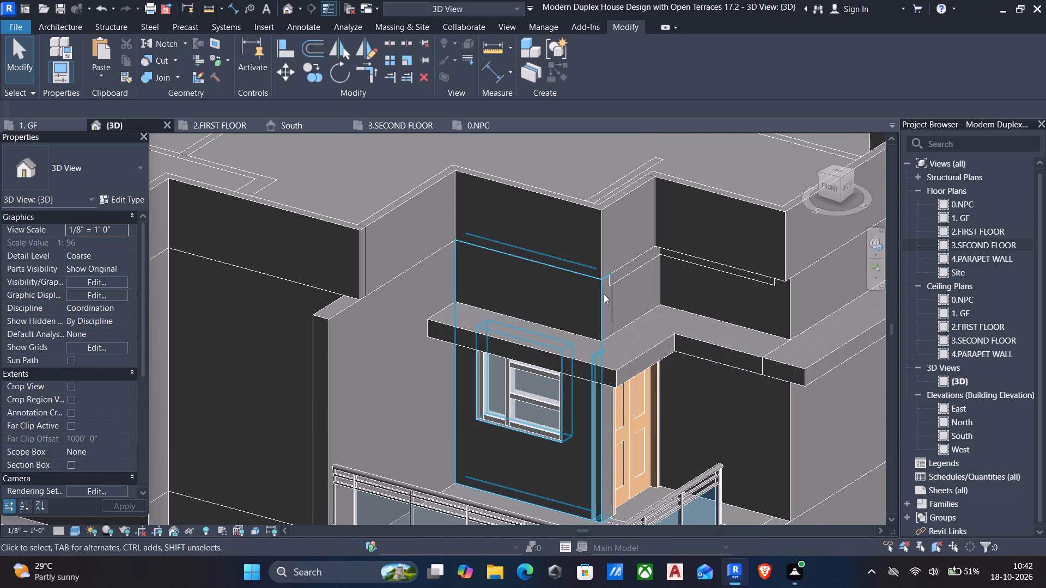
pyautogui.scroll(-4, 564, 266)
pyautogui.keyDown('shift'); pyautogui.moveTo(556, 278); pyautogui.dragTo(528, 444, button='middle'); pyautogui.keyUp('shift')
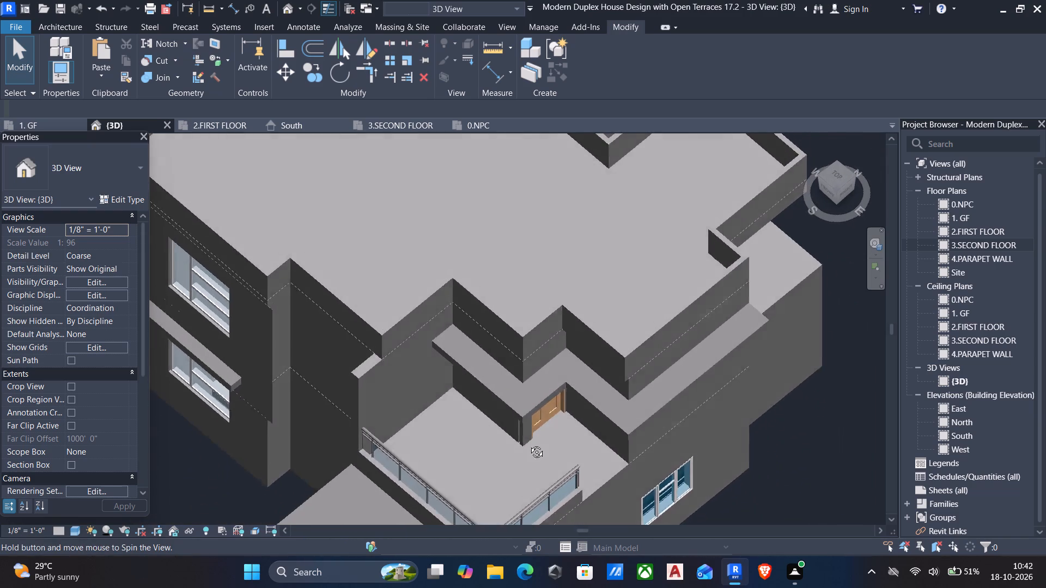
pyautogui.keyDown('shift'); pyautogui.moveTo(528, 444); pyautogui.dragTo(526, 463, button='middle'); pyautogui.keyUp('shift')
pyautogui.scroll(4, 570, 339)
pyautogui.scroll(-11, 562, 341)
pyautogui.keyDown('shift'); pyautogui.moveTo(556, 353); pyautogui.dragTo(577, 278, button='middle'); pyautogui.keyUp('shift')
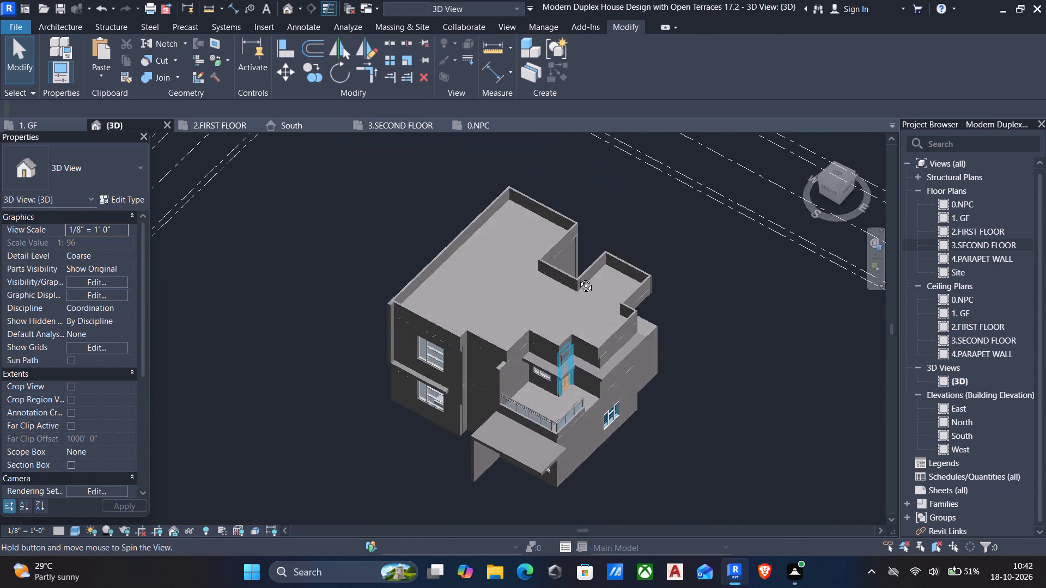
pyautogui.keyDown('shift'); pyautogui.moveTo(577, 278); pyautogui.dragTo(576, 255, button='middle'); pyautogui.keyUp('shift')
pyautogui.keyDown('shift'); pyautogui.moveTo(566, 307); pyautogui.dragTo(461, 268, button='middle'); pyautogui.keyUp('shift')
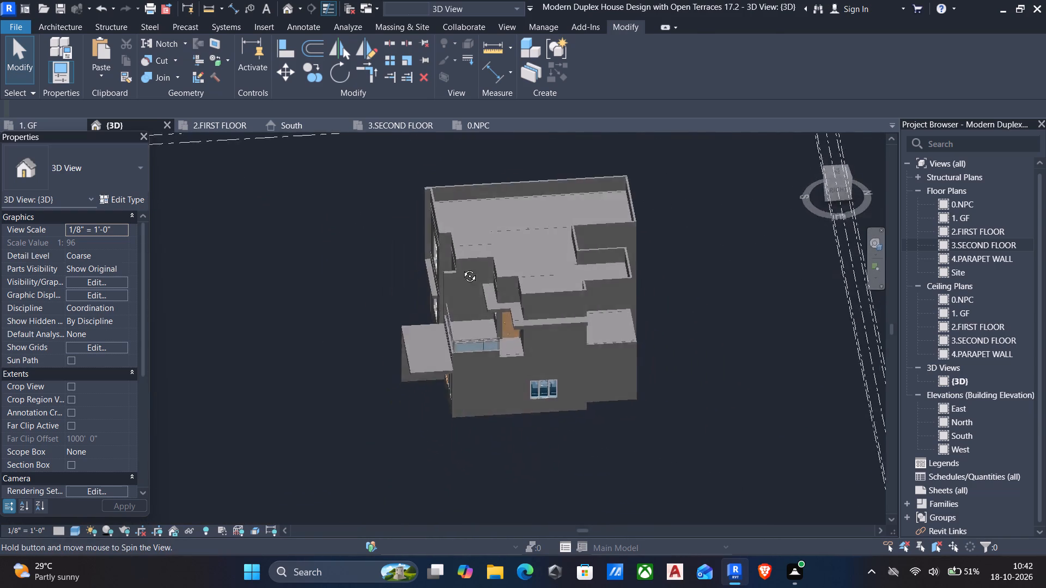
pyautogui.keyDown('shift'); pyautogui.moveTo(461, 268); pyautogui.dragTo(294, 219, button='middle'); pyautogui.keyUp('shift')
pyautogui.scroll(5, 628, 356)
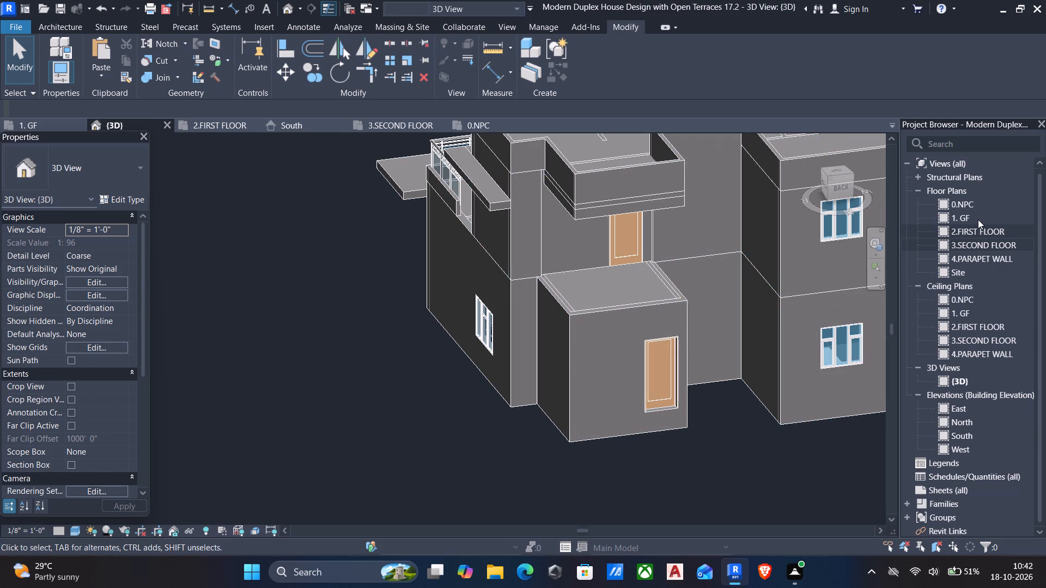
# In the 2.FIRST FLOOR plan, draw 4.5" walls with a -9' 6" top offset along the north-east terrace slab's north and east edges.
pyautogui.doubleClick(976, 234)
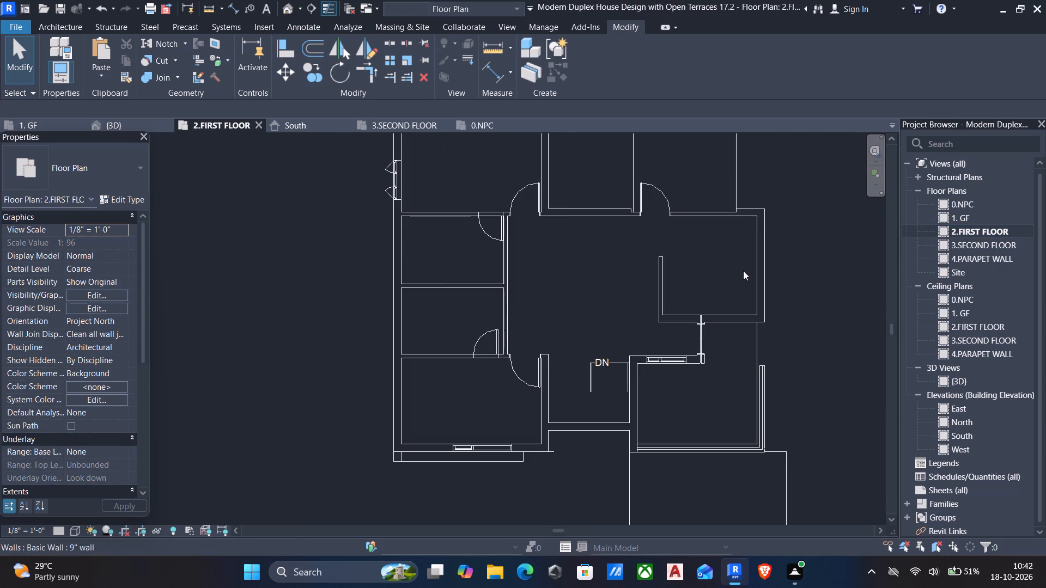
pyautogui.scroll(-5, 736, 281)
pyautogui.press('w')
pyautogui.press('a')
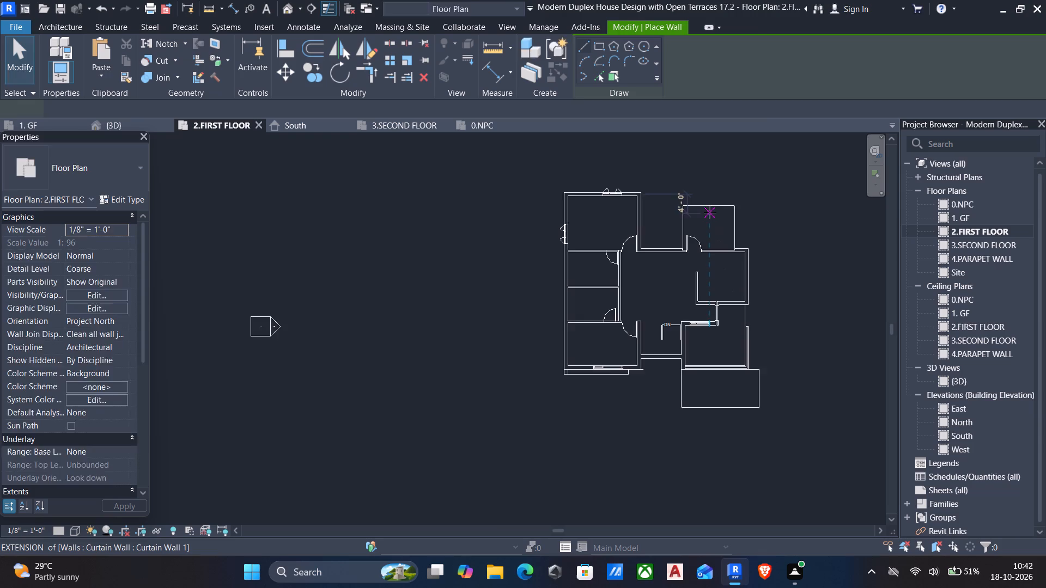
pyautogui.scroll(10, 710, 212)
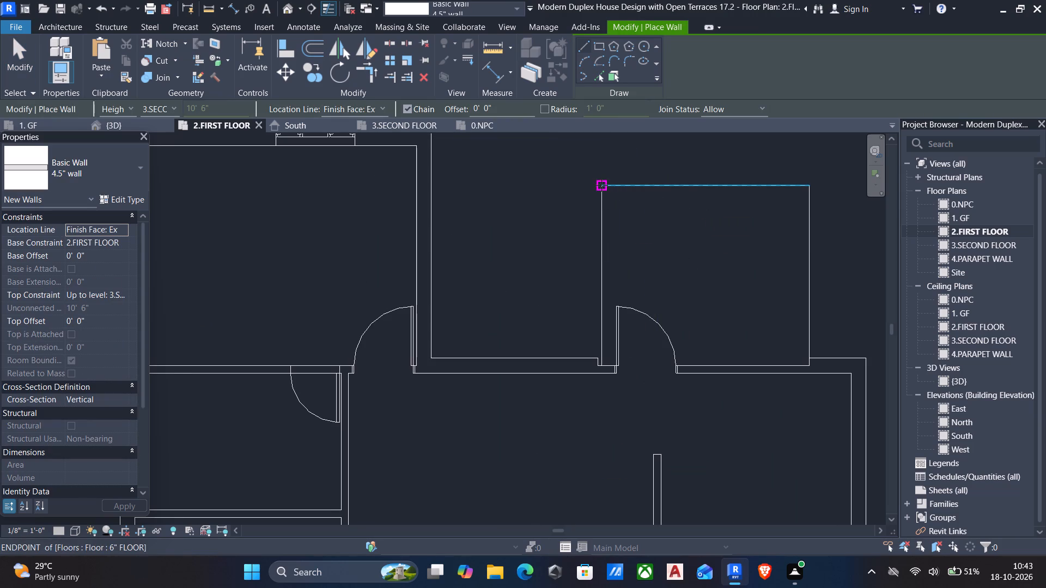
pyautogui.click(106, 320)
pyautogui.press('-')
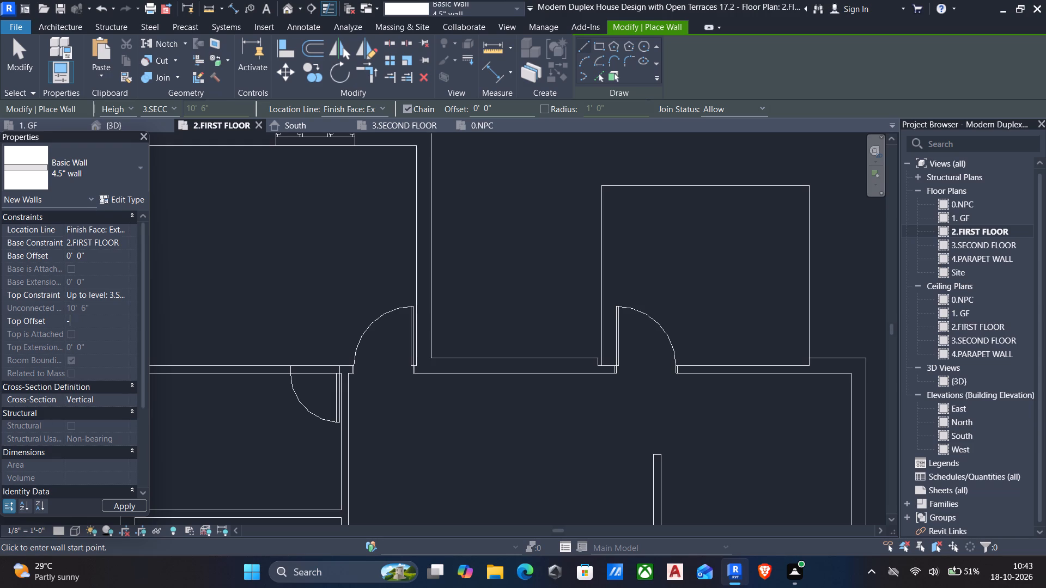
pyautogui.press('9')
pyautogui.press("'")
pyautogui.press('6')
pyautogui.hotkey('shift', '"')
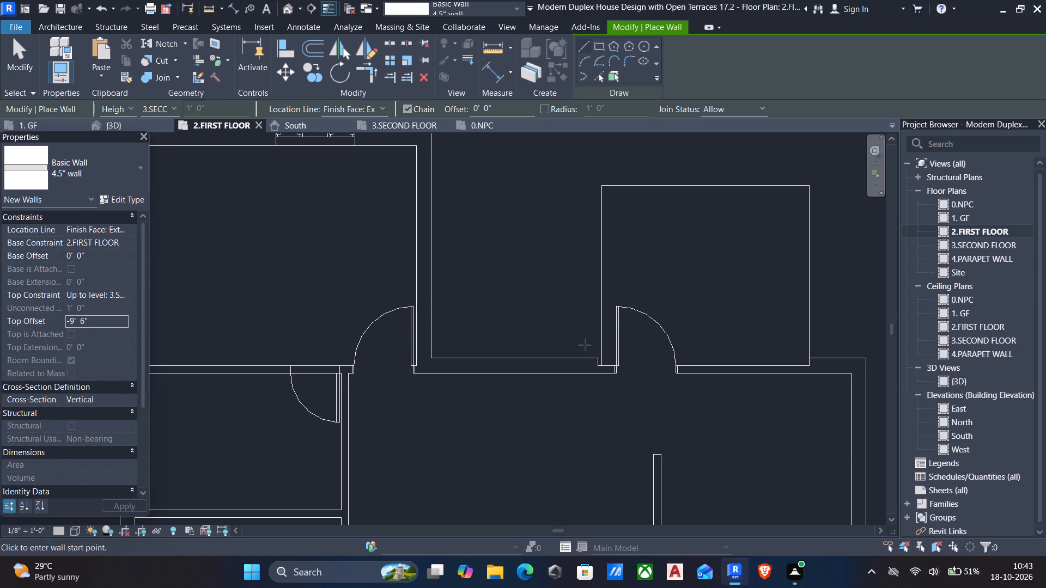
pyautogui.click(606, 189)
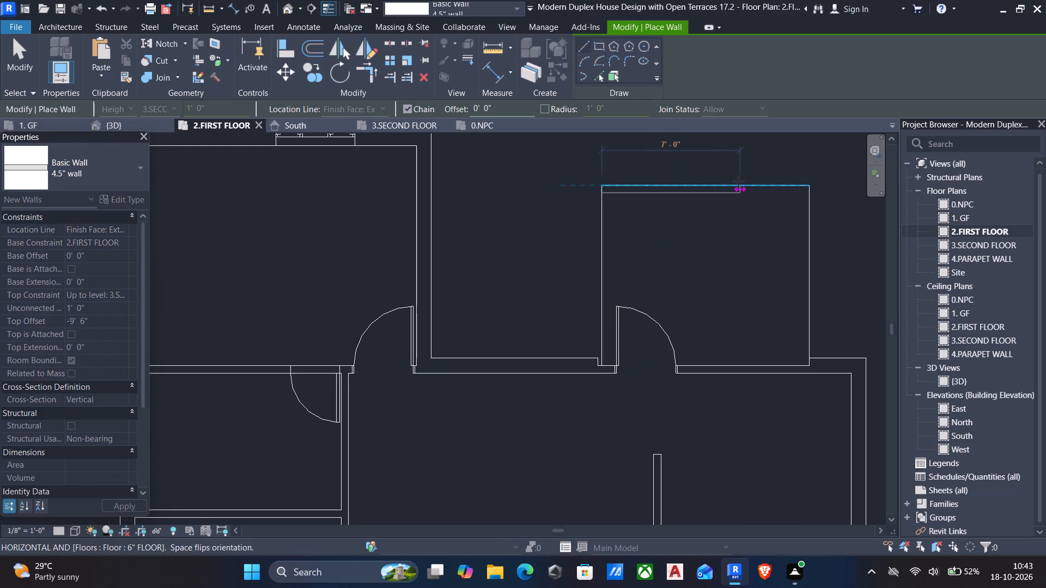
pyautogui.click(808, 185)
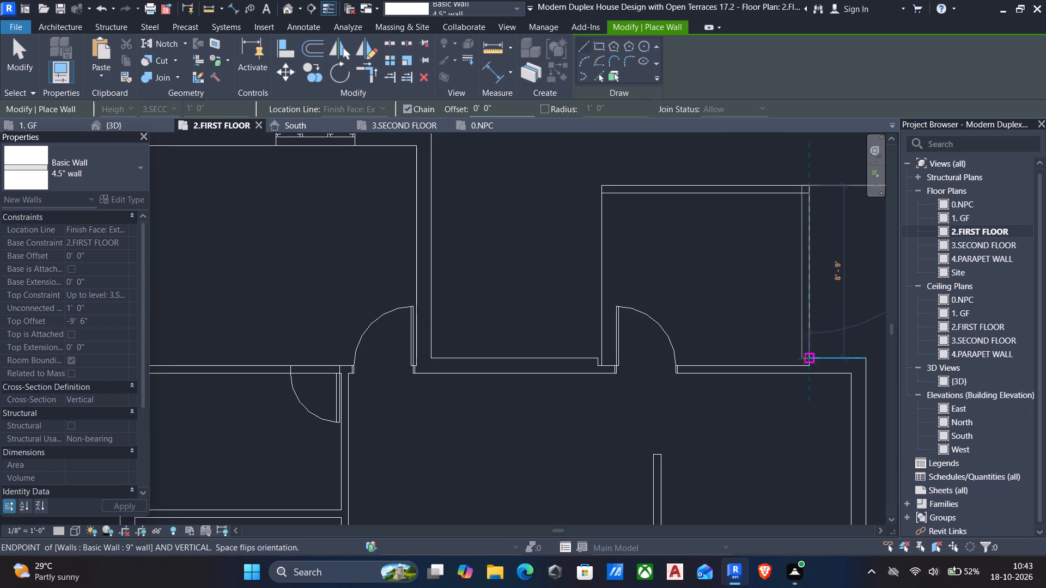
pyautogui.click(806, 367)
pyautogui.press('Escape')
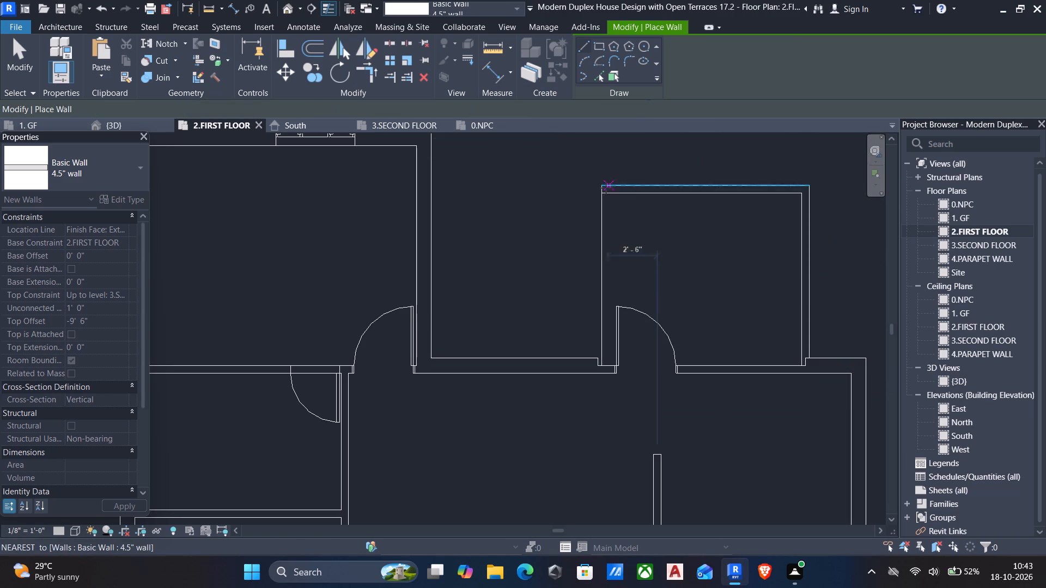
# Draw the matching 4.5" parapet along the terrace slab's west edge down to the house wall, with its thickness inside the slab.
pyautogui.click(604, 188)
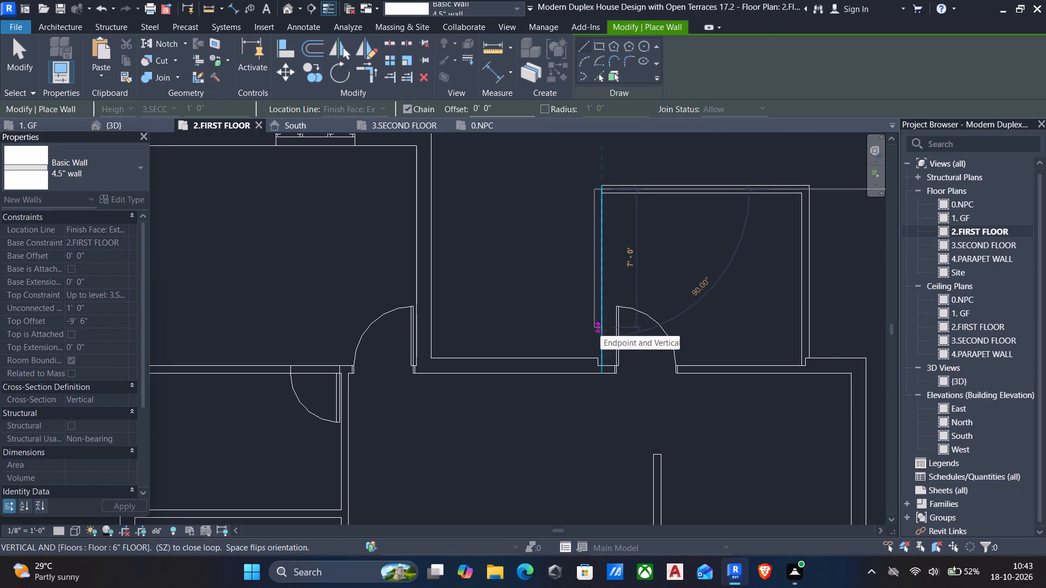
pyautogui.press('space')
pyautogui.scroll(4, 598, 368)
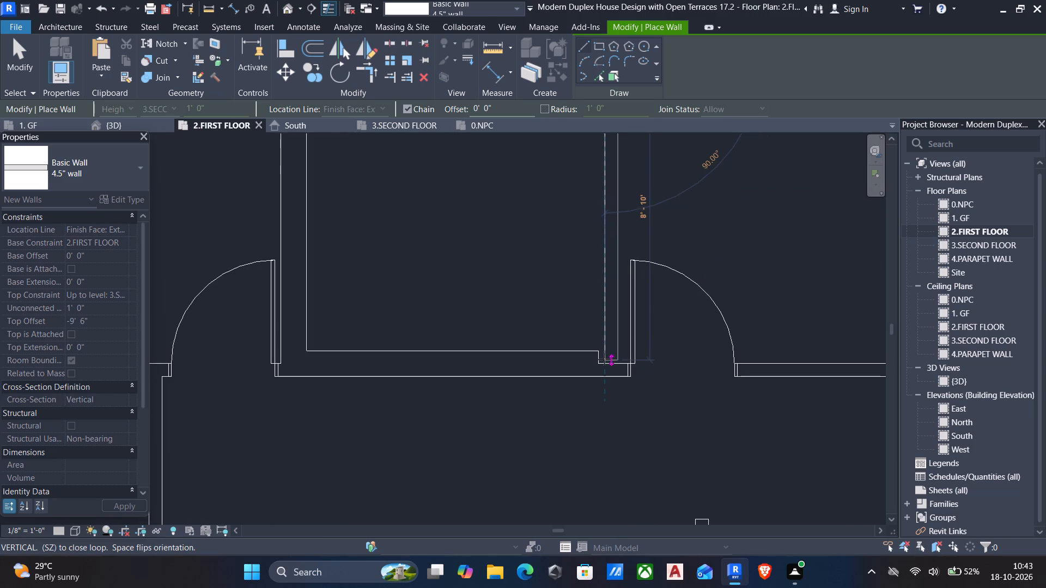
pyautogui.click(605, 363)
pyautogui.press('Escape')
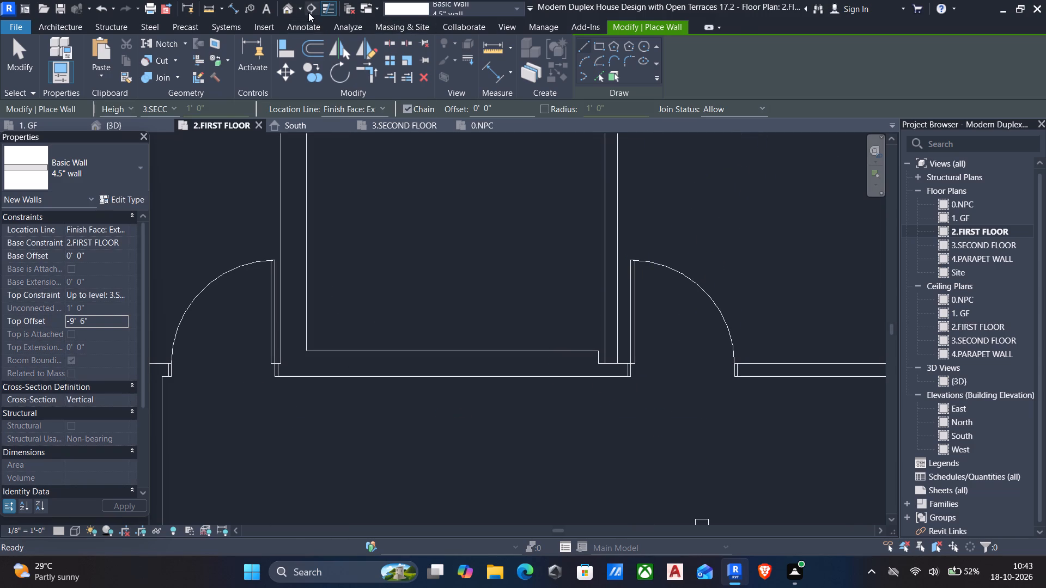
# Inspect in 3D how the new terrace parapets sit against the walls below.
pyautogui.click(288, 12)
pyautogui.scroll(-4, 369, 176)
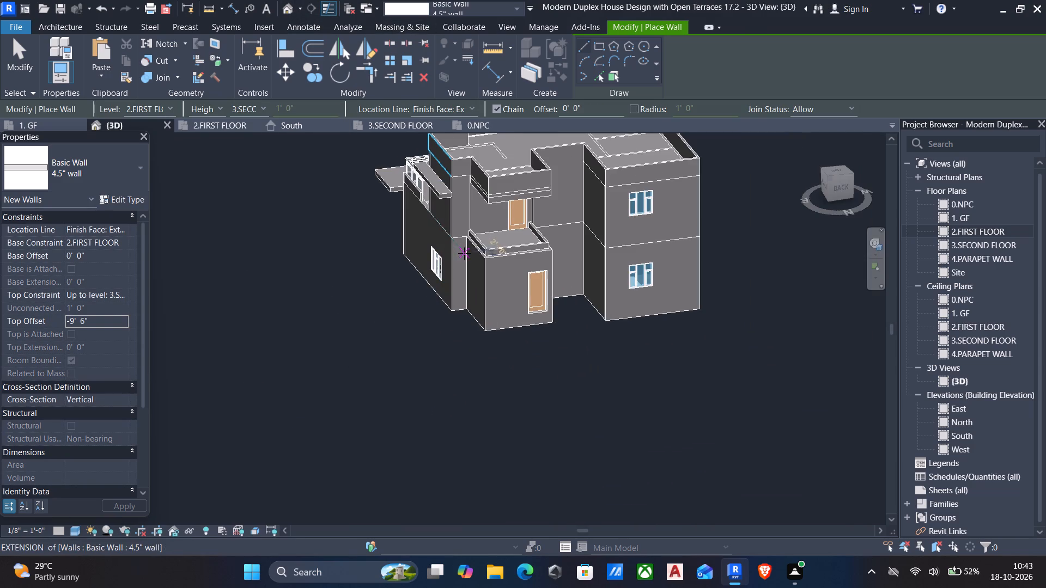
pyautogui.keyDown('shift'); pyautogui.moveTo(464, 254); pyautogui.dragTo(485, 239, button='middle'); pyautogui.keyUp('shift')
pyautogui.press('Escape')
pyautogui.scroll(11, 491, 247)
pyautogui.moveTo(507, 281); pyautogui.dragTo(506, 270, button='middle')
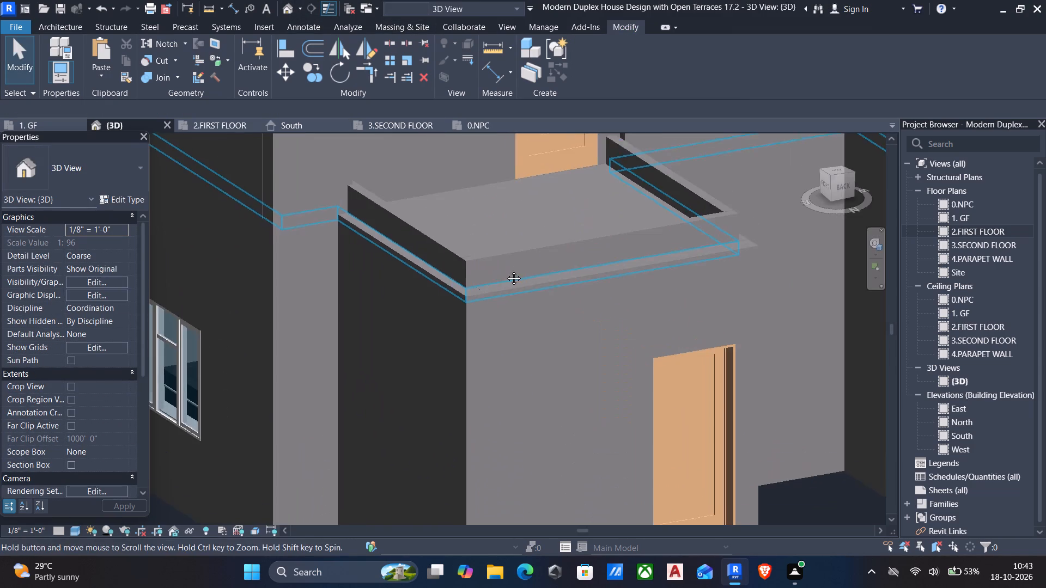
pyautogui.moveTo(506, 270); pyautogui.dragTo(503, 262, button='middle')
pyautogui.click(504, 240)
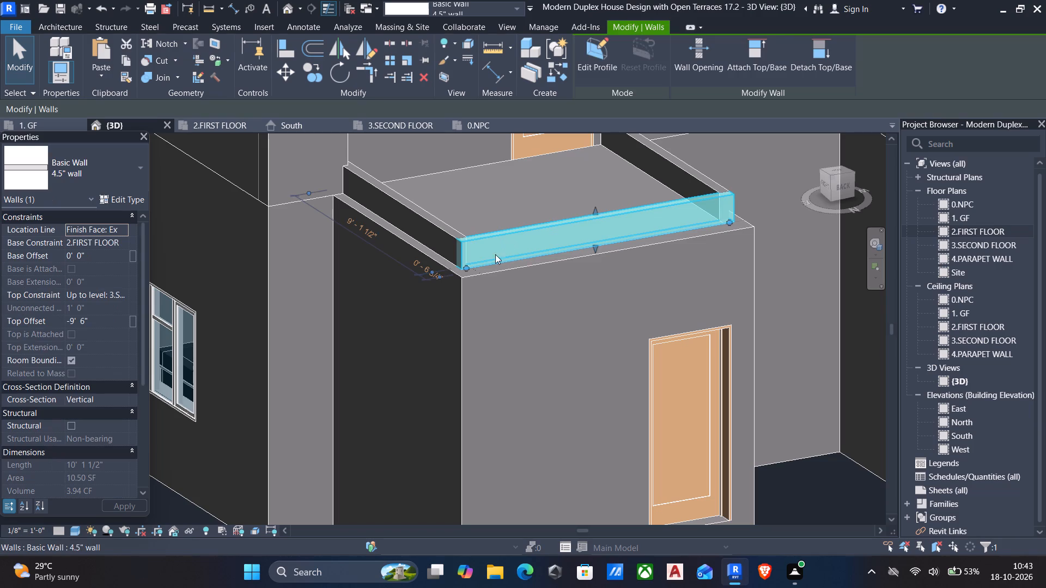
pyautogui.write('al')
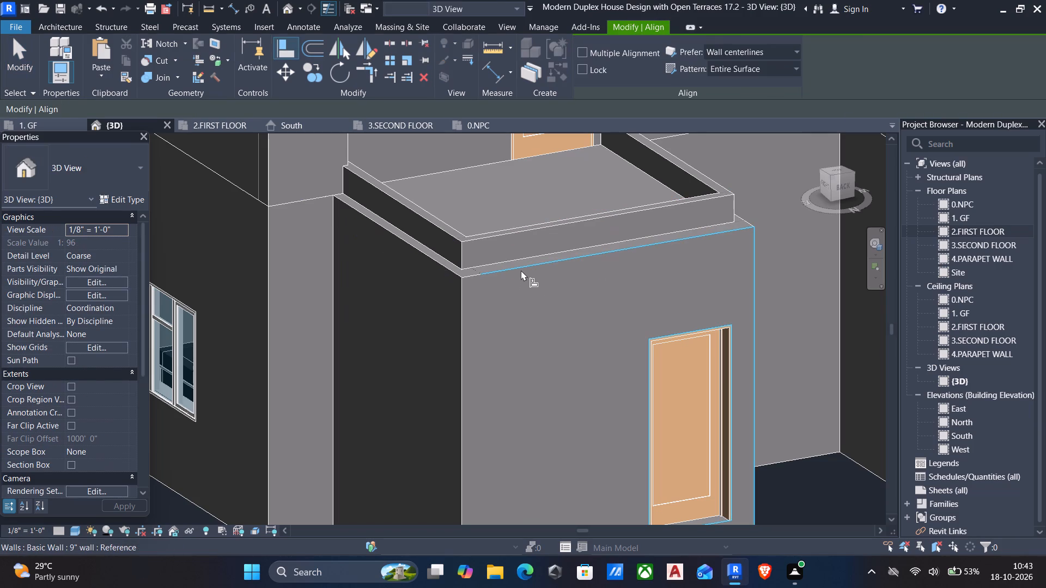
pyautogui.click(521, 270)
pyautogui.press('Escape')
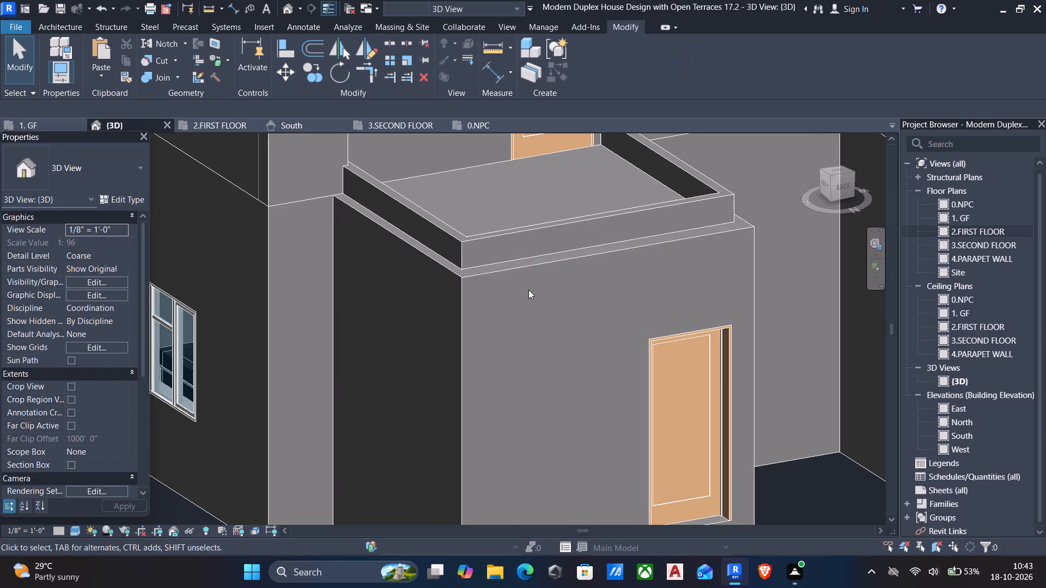
# Align the terrace's north and east parapets with the outer faces of the ground-floor walls below them.
pyautogui.press('a')
pyautogui.press('l')
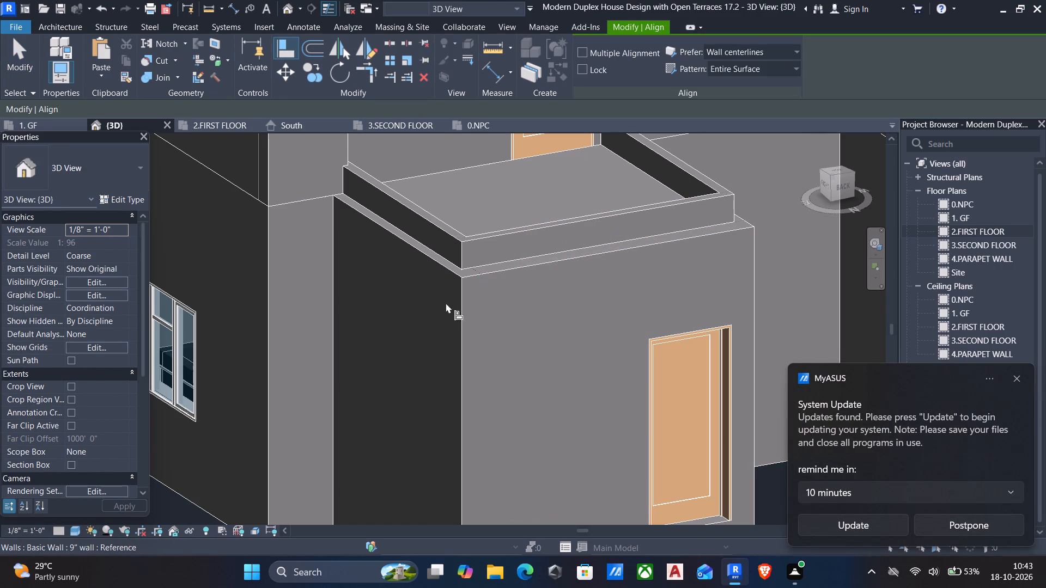
pyautogui.click(464, 314)
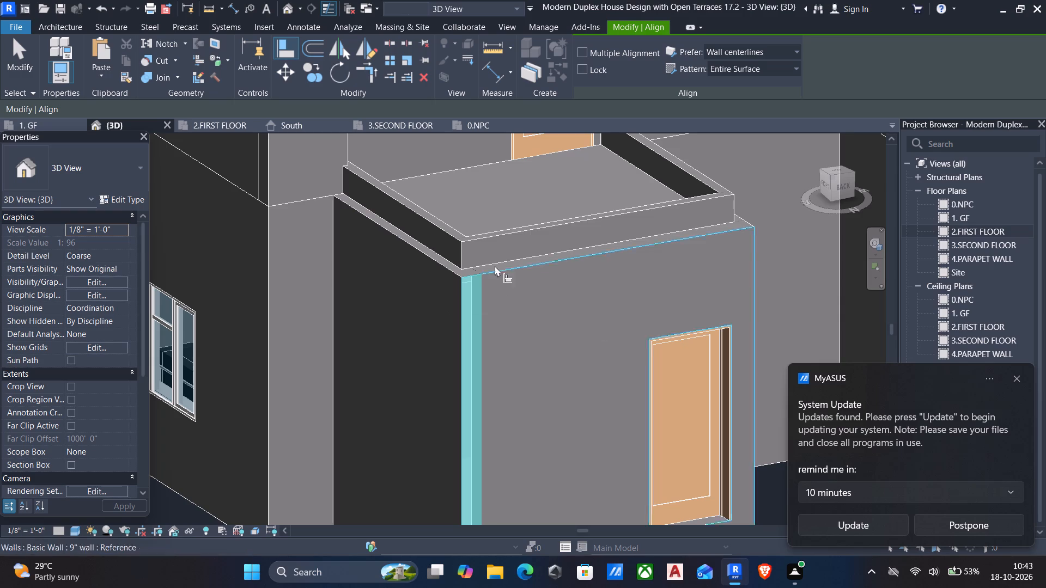
pyautogui.click(490, 237)
pyautogui.click(440, 269)
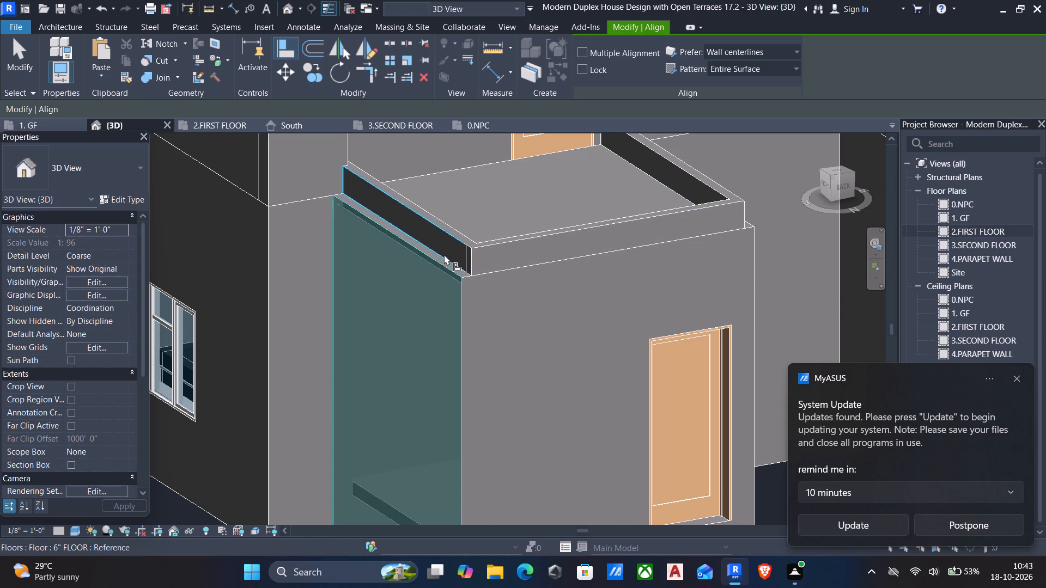
pyautogui.click(447, 237)
# Align the terrace's west parapet with the outer face of the ground-floor wall below it.
pyautogui.scroll(-4, 518, 272)
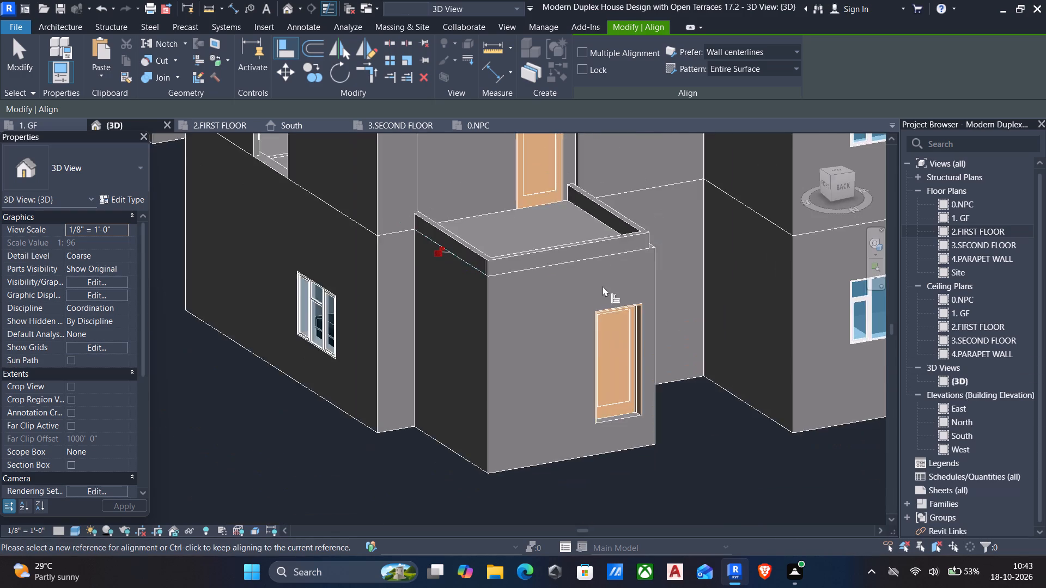
pyautogui.scroll(-1, 603, 286)
pyautogui.moveTo(603, 285); pyautogui.dragTo(446, 288, button='middle')
pyautogui.scroll(3, 556, 310)
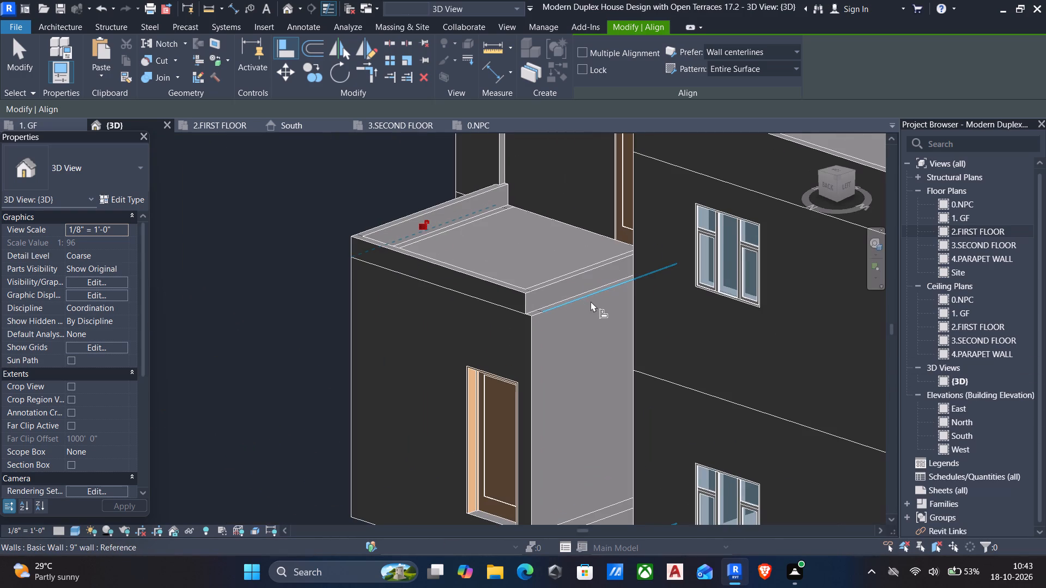
pyautogui.click(535, 350)
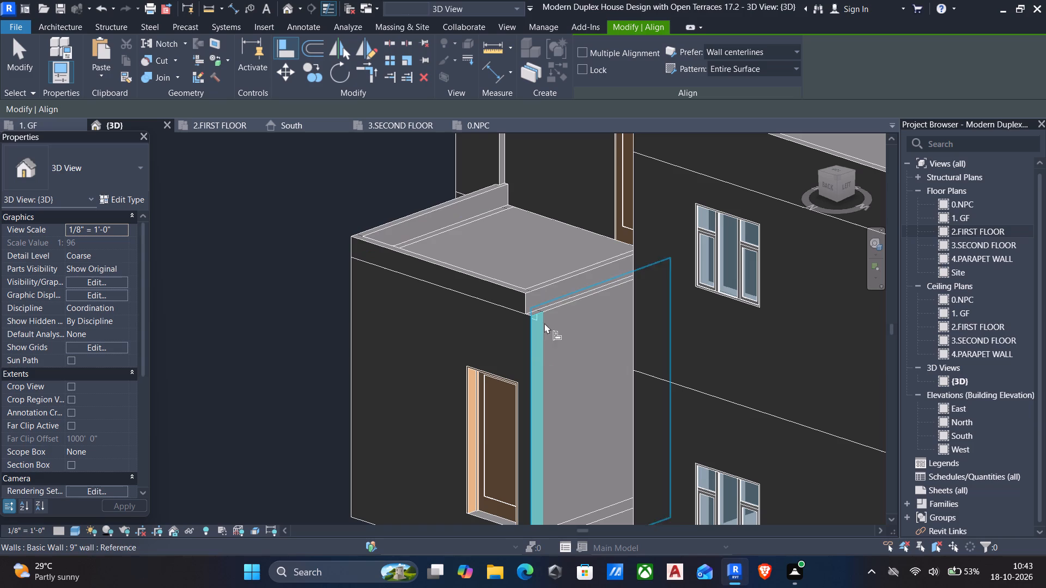
pyautogui.click(555, 286)
pyautogui.scroll(-4, 544, 296)
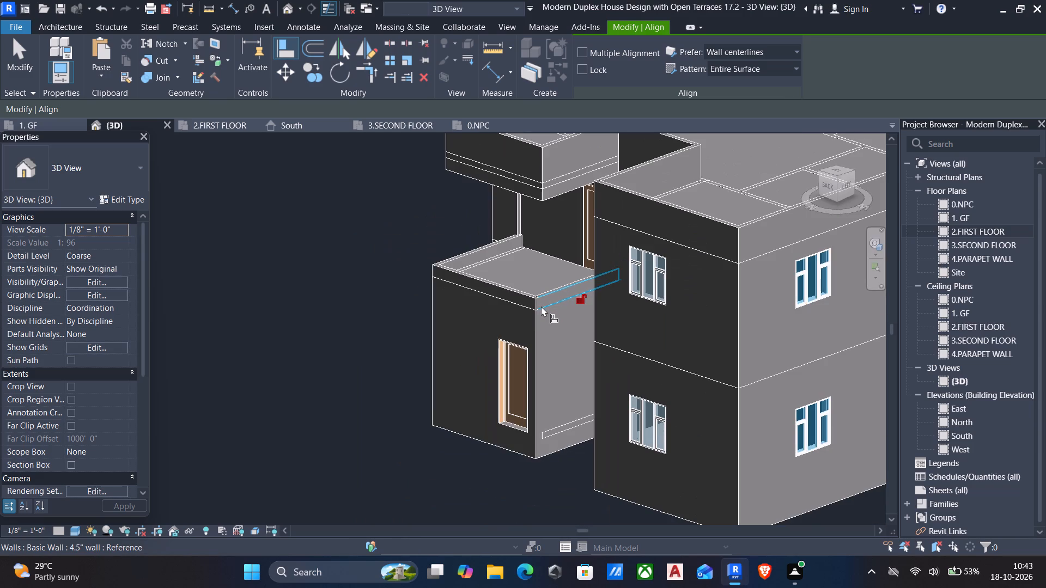
pyautogui.press('Escape')
pyautogui.press('Escape')
# Examine the aligned terrace parapets from the rear and from above.
pyautogui.keyDown('shift'); pyautogui.moveTo(513, 320); pyautogui.dragTo(722, 317, button='middle'); pyautogui.keyUp('shift')
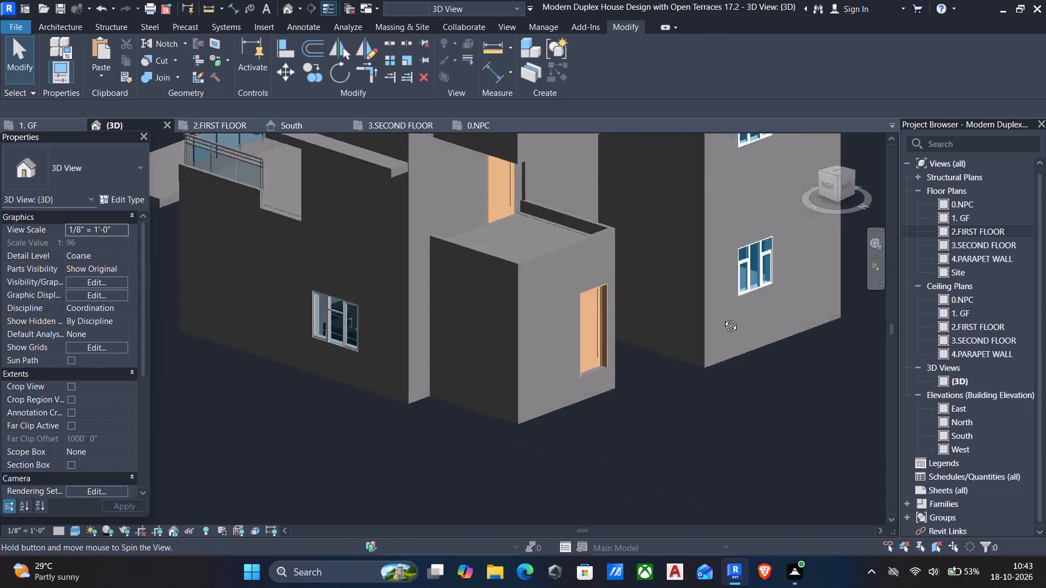
pyautogui.keyDown('shift'); pyautogui.moveTo(722, 317); pyautogui.dragTo(621, 412, button='middle'); pyautogui.keyUp('shift')
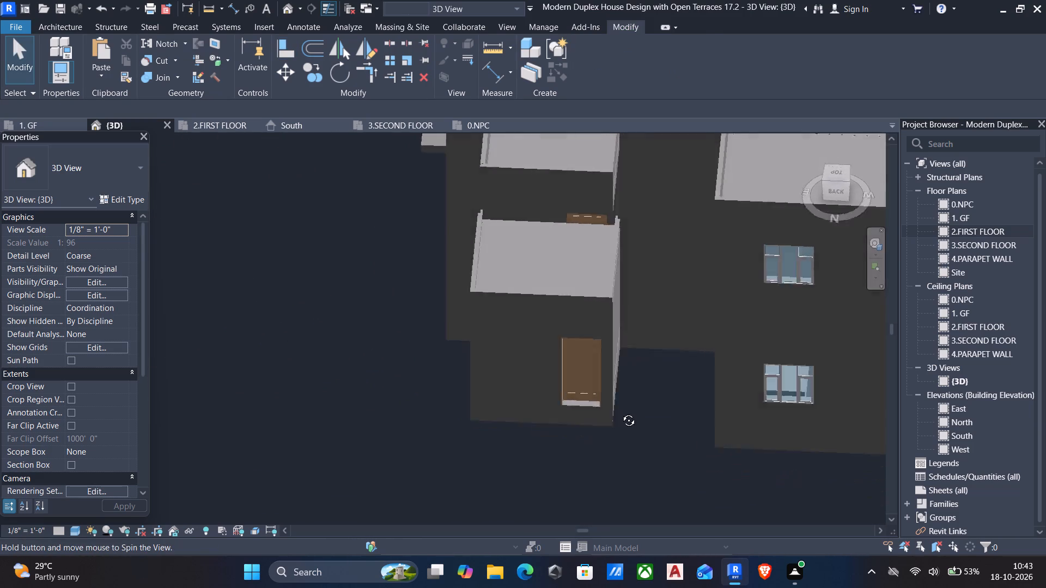
pyautogui.keyDown('shift'); pyautogui.moveTo(621, 412); pyautogui.dragTo(663, 362, button='middle'); pyautogui.keyUp('shift')
pyautogui.moveTo(607, 287); pyautogui.dragTo(609, 298, button='middle')
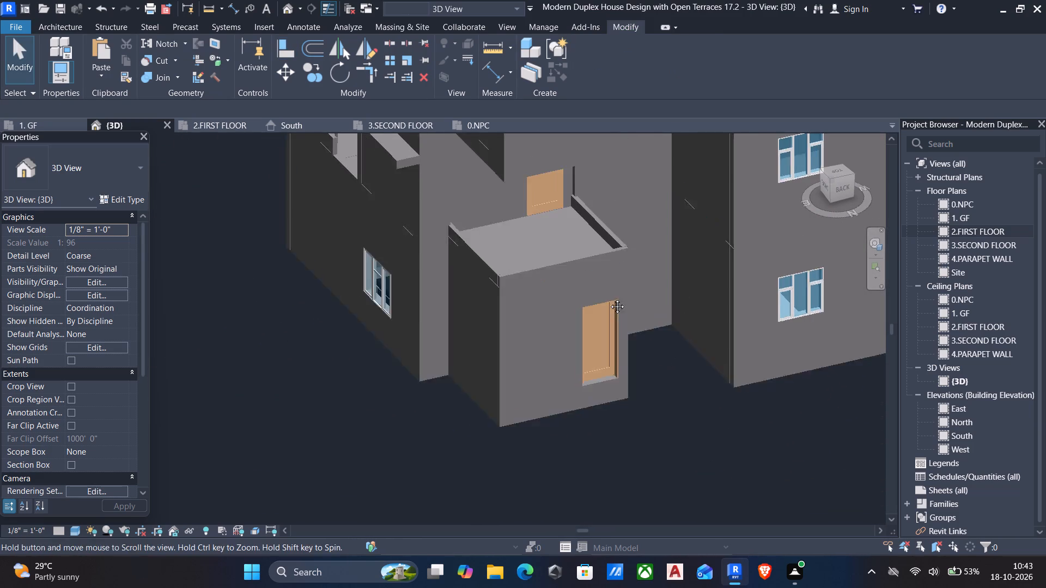
pyautogui.moveTo(609, 298); pyautogui.dragTo(654, 372, button='middle')
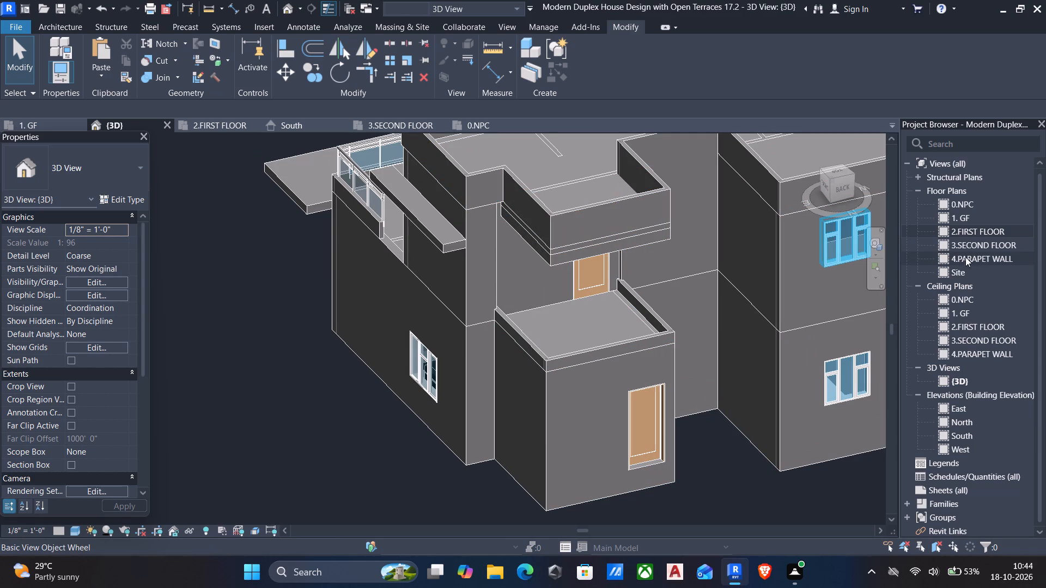
# In the first-floor plan, start a Glass Panel - Bottom Fill railing with a base offset of 6".
pyautogui.doubleClick(985, 228)
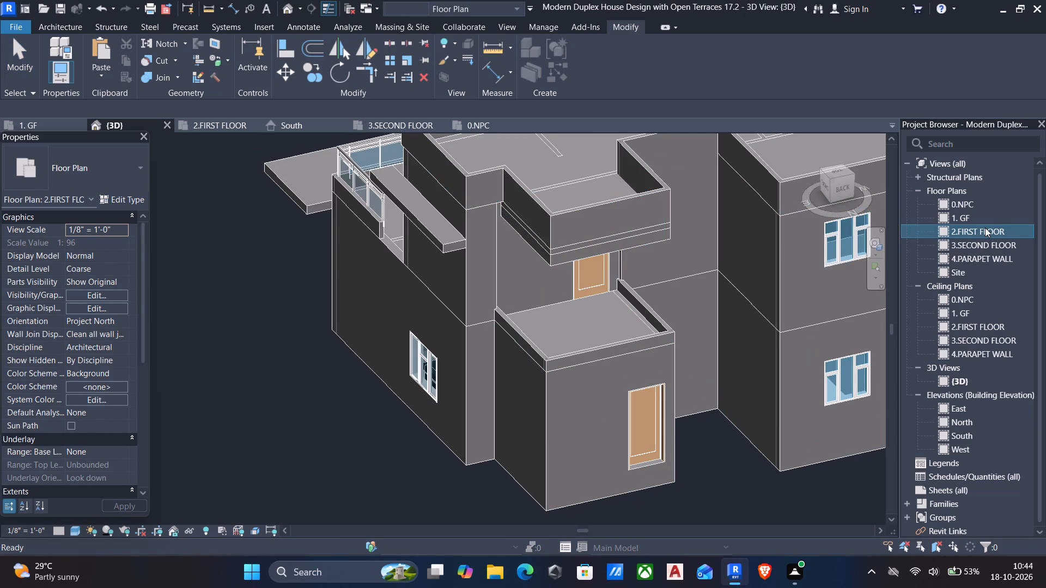
pyautogui.scroll(-6, 518, 264)
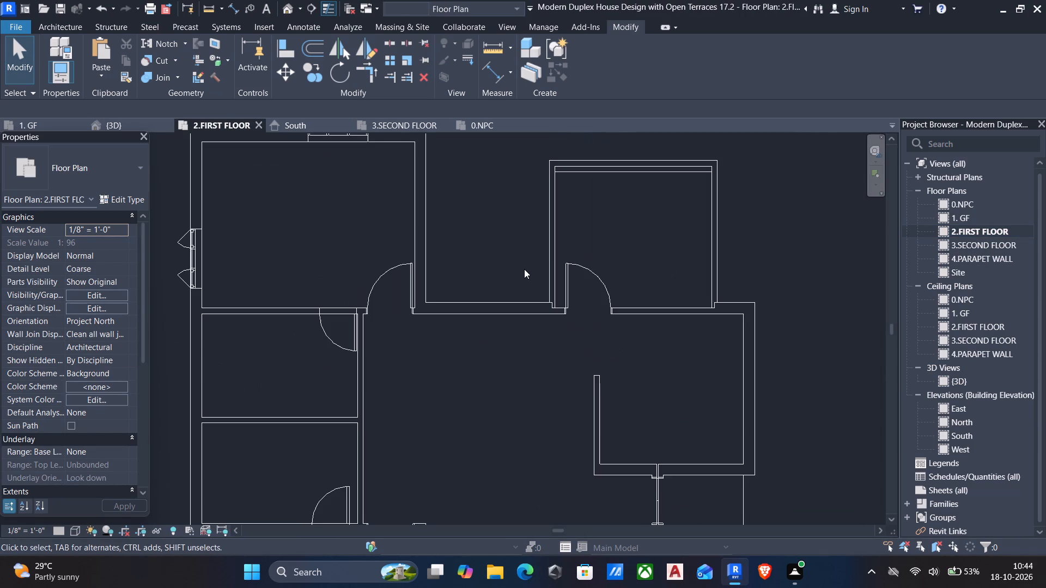
pyautogui.click(56, 27)
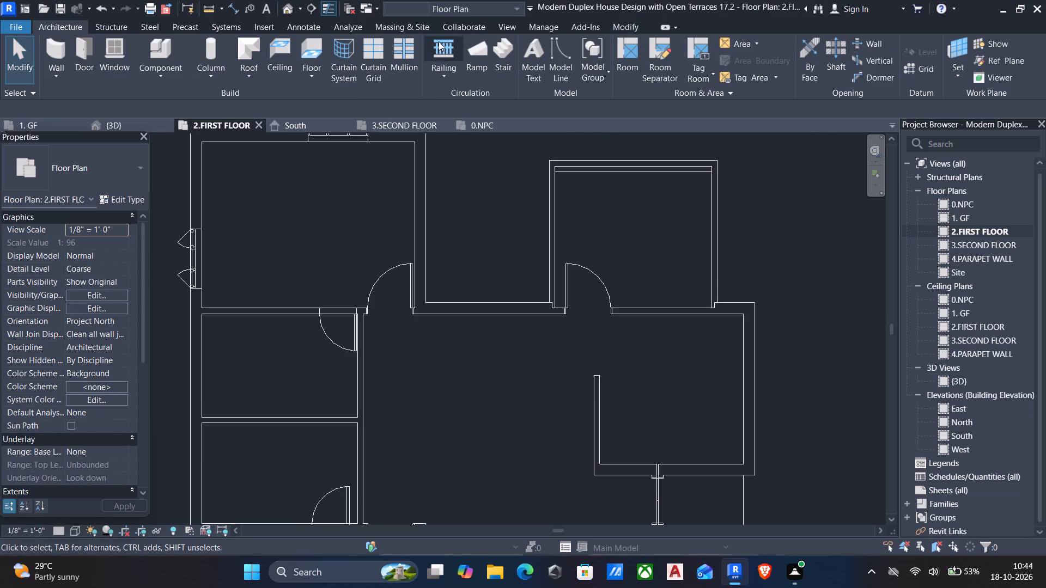
pyautogui.click(439, 45)
pyautogui.click(102, 239)
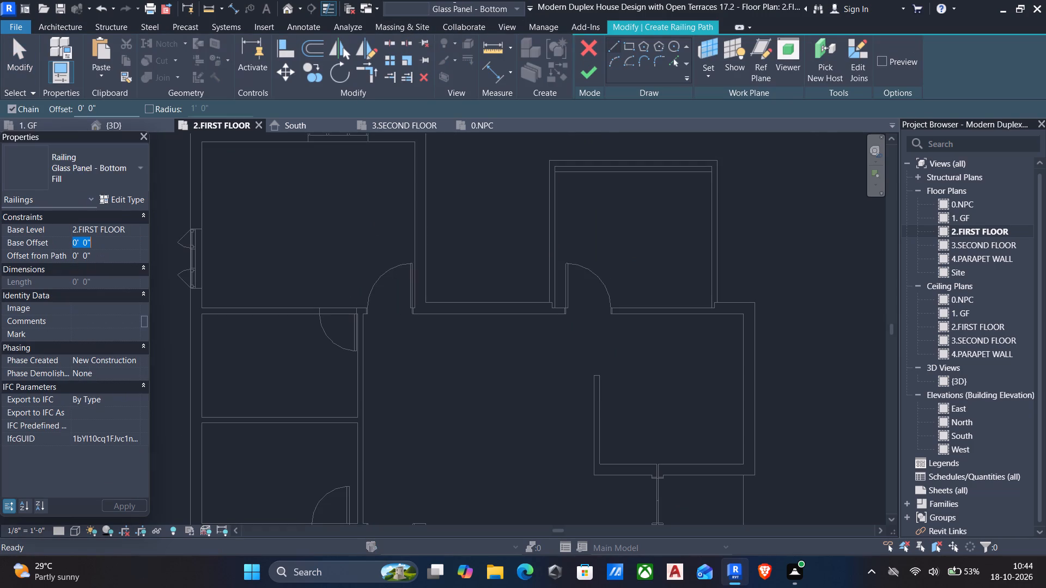
pyautogui.write('6"')
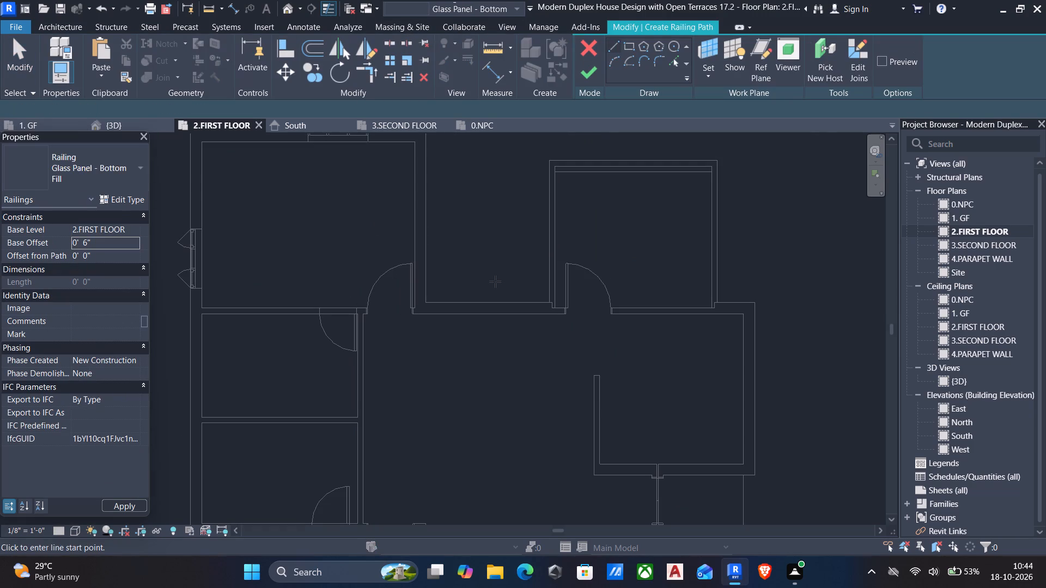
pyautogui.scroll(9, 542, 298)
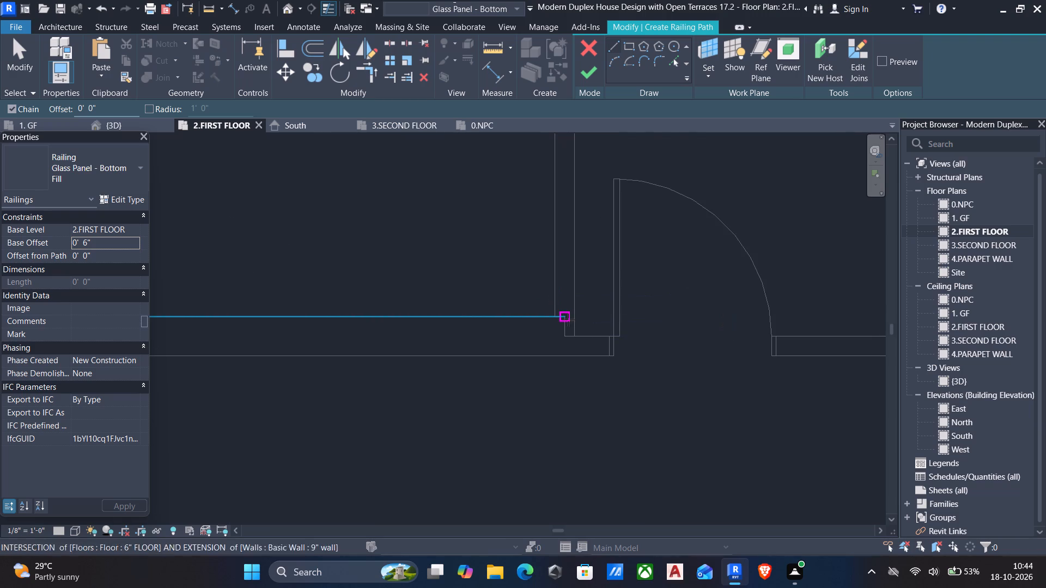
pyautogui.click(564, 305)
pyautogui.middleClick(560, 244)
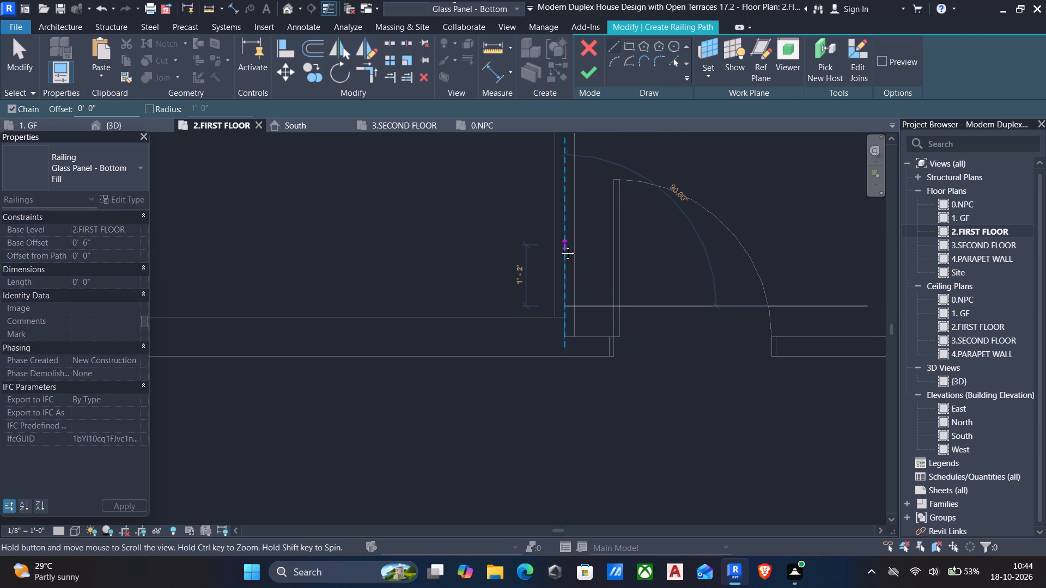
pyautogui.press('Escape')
# Draw the railing path's west side along the rear terrace parapet's centreline, about 9' 3 3/4" from the house wall to the northwest corner.
pyautogui.scroll(3, 571, 286)
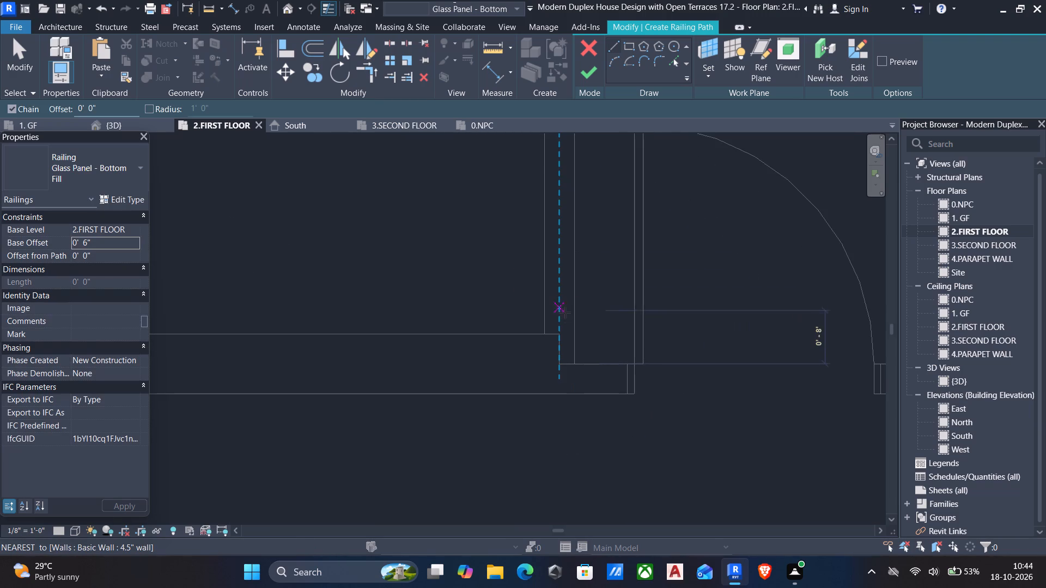
pyautogui.moveTo(560, 332); pyautogui.dragTo(560, 321)
pyautogui.moveTo(567, 244); pyautogui.dragTo(550, 299, button='middle')
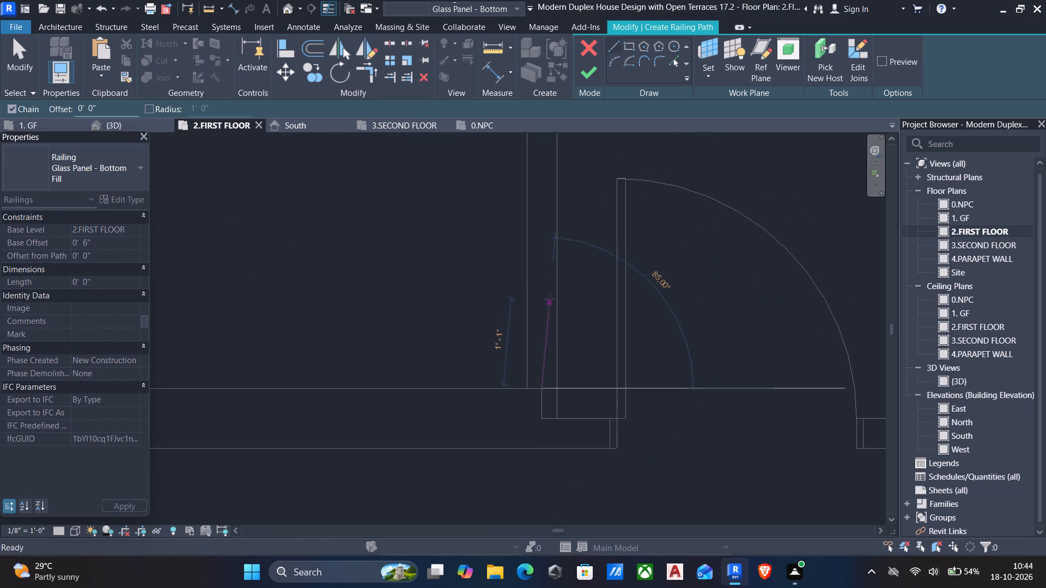
pyautogui.scroll(-4, 550, 298)
pyautogui.moveTo(554, 238); pyautogui.dragTo(482, 488, button='middle')
pyautogui.scroll(-2, 484, 364)
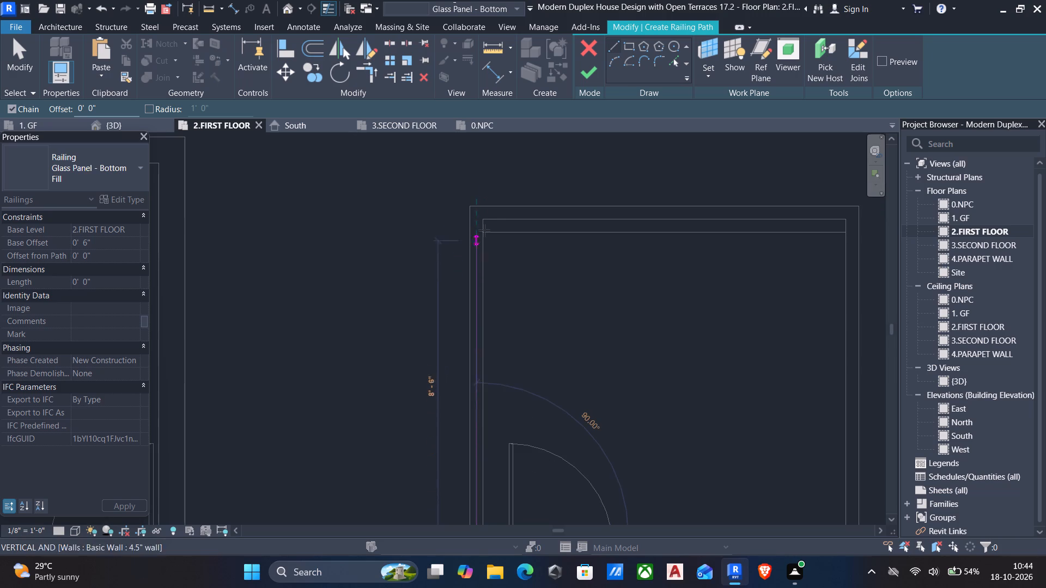
pyautogui.scroll(4, 470, 211)
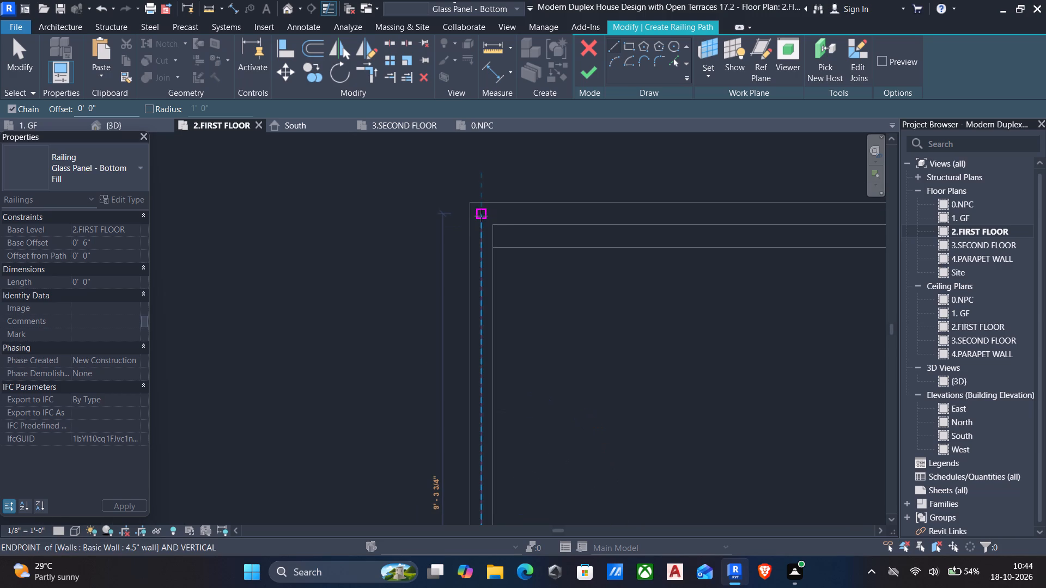
pyautogui.click(481, 216)
# Continue the path 10' 10 1/2" along the north parapet and 9' 3 3/4" down the east parapet to the house wall, and finish the railing.
pyautogui.moveTo(568, 225); pyautogui.dragTo(232, 190, button='middle')
pyautogui.scroll(-4, 230, 199)
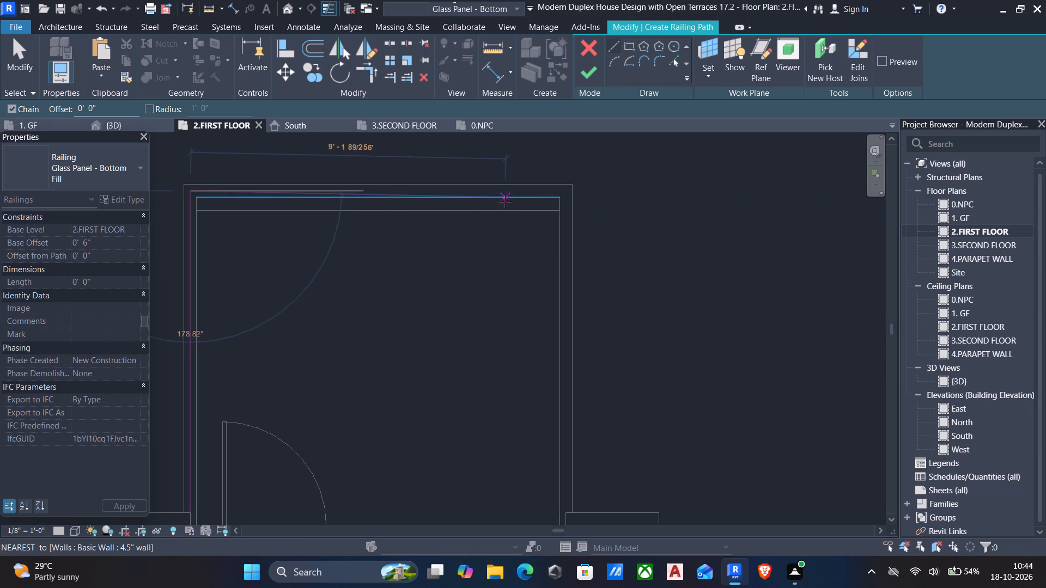
pyautogui.scroll(4, 569, 190)
pyautogui.click(567, 191)
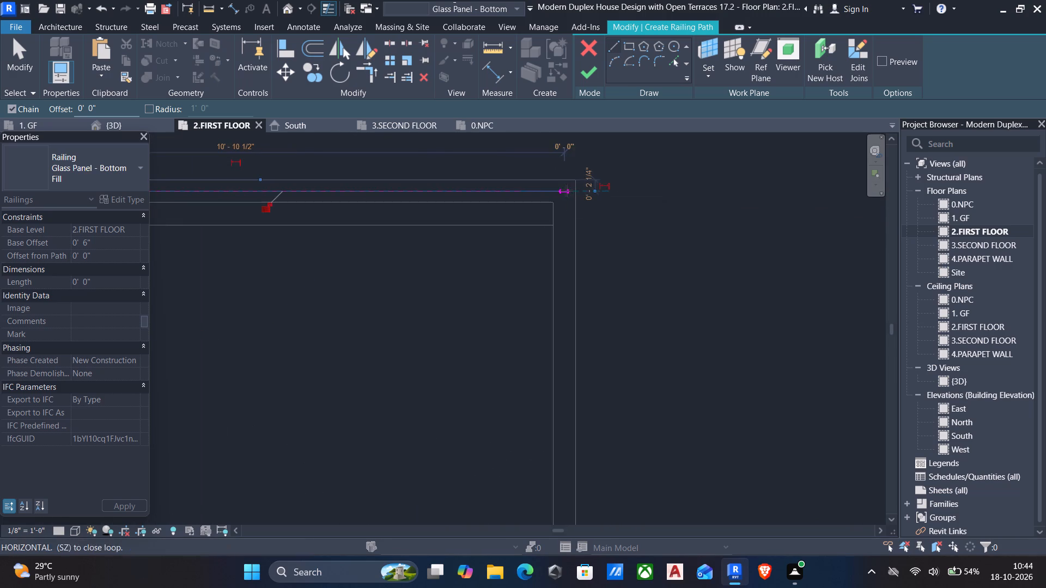
pyautogui.scroll(-5, 562, 215)
pyautogui.moveTo(562, 245); pyautogui.dragTo(572, 193, button='middle')
pyautogui.scroll(4, 573, 440)
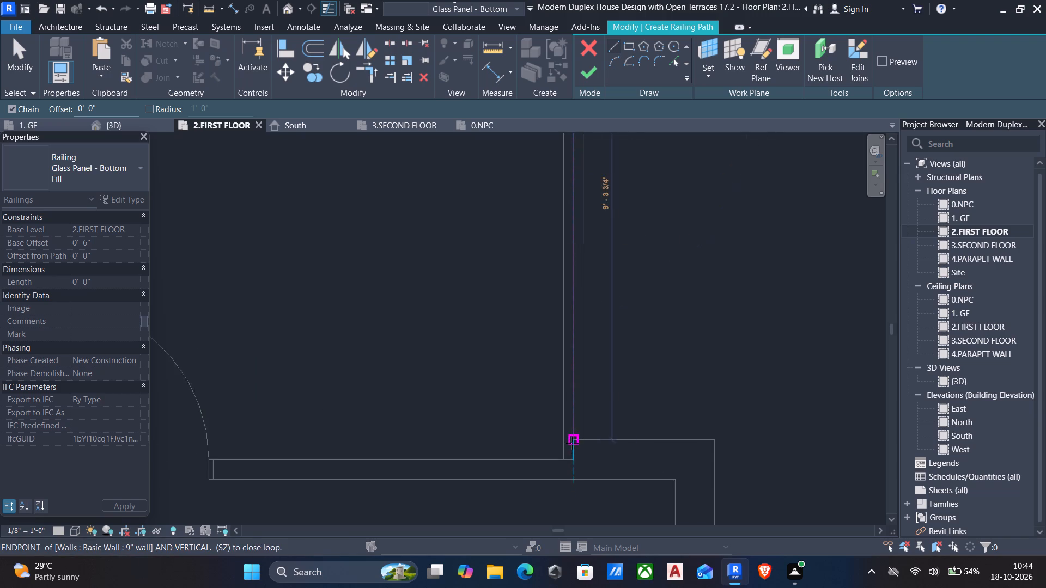
pyautogui.scroll(1, 572, 443)
pyautogui.click(573, 439)
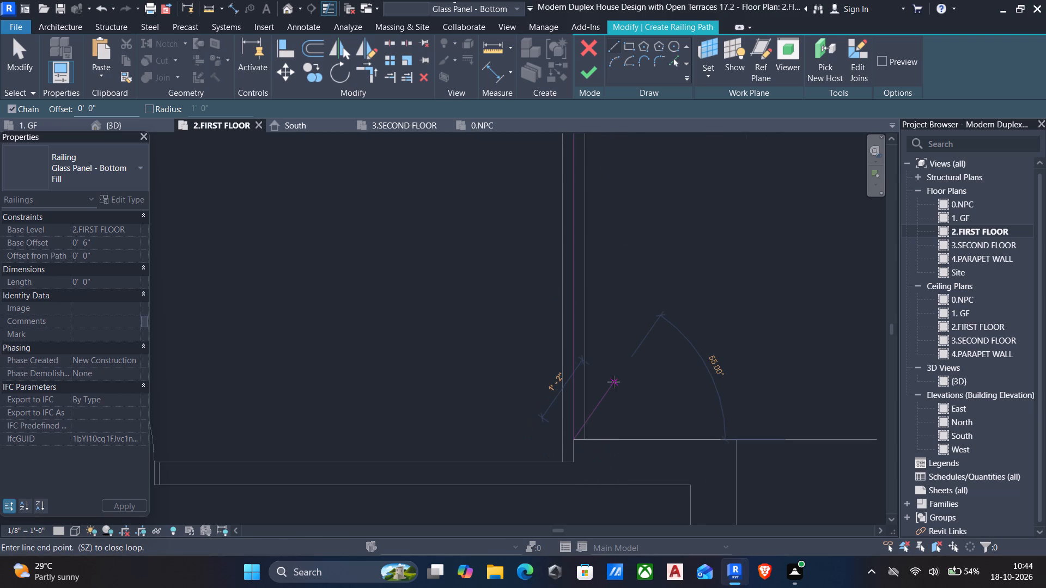
pyautogui.press('Escape')
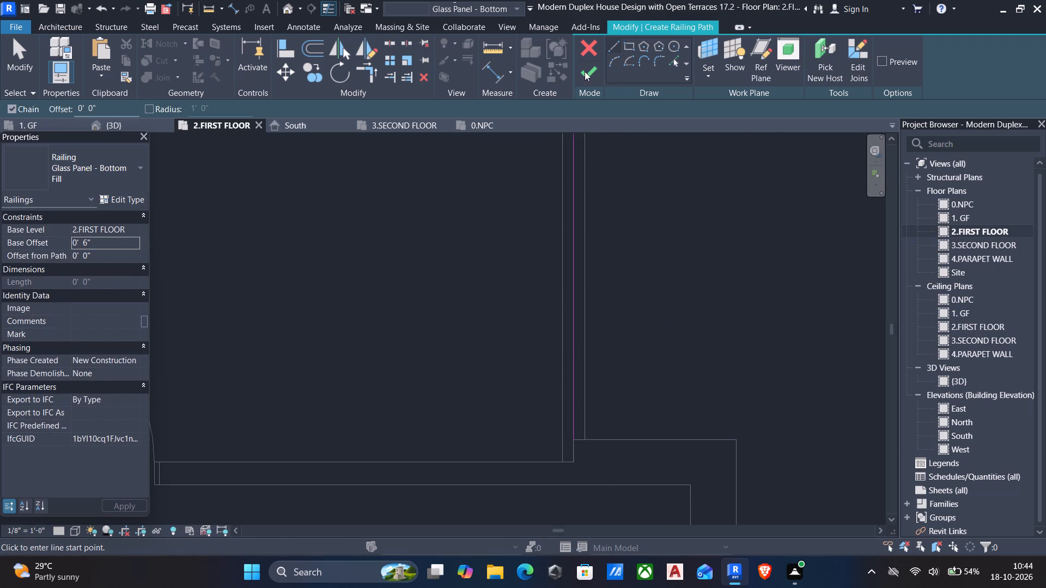
pyautogui.click(585, 71)
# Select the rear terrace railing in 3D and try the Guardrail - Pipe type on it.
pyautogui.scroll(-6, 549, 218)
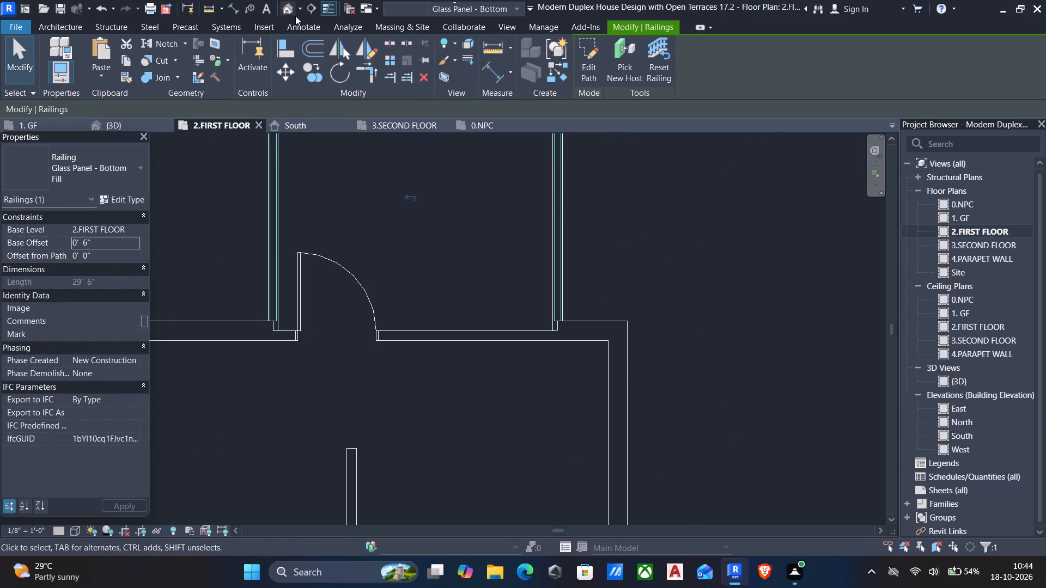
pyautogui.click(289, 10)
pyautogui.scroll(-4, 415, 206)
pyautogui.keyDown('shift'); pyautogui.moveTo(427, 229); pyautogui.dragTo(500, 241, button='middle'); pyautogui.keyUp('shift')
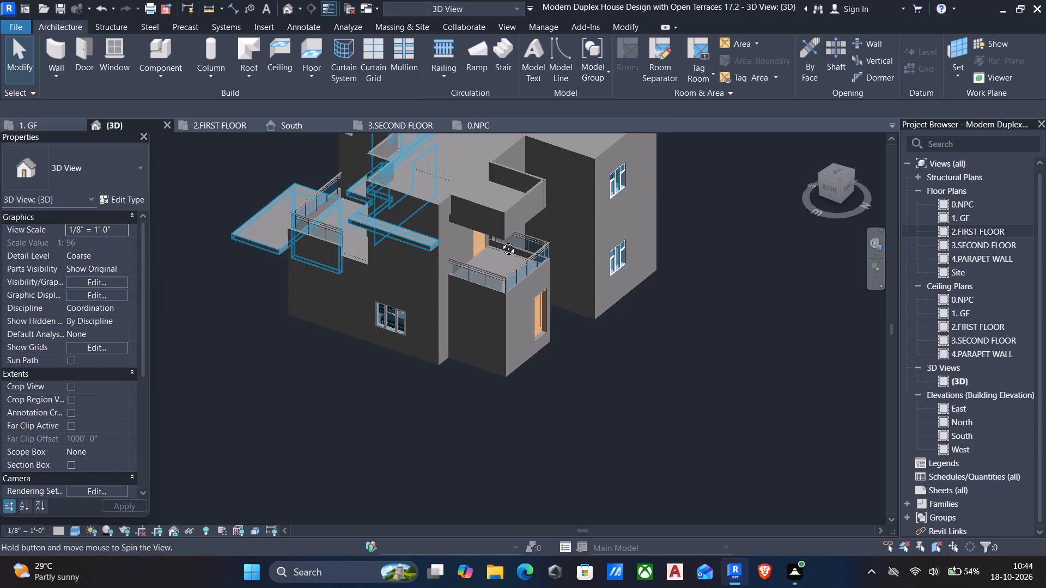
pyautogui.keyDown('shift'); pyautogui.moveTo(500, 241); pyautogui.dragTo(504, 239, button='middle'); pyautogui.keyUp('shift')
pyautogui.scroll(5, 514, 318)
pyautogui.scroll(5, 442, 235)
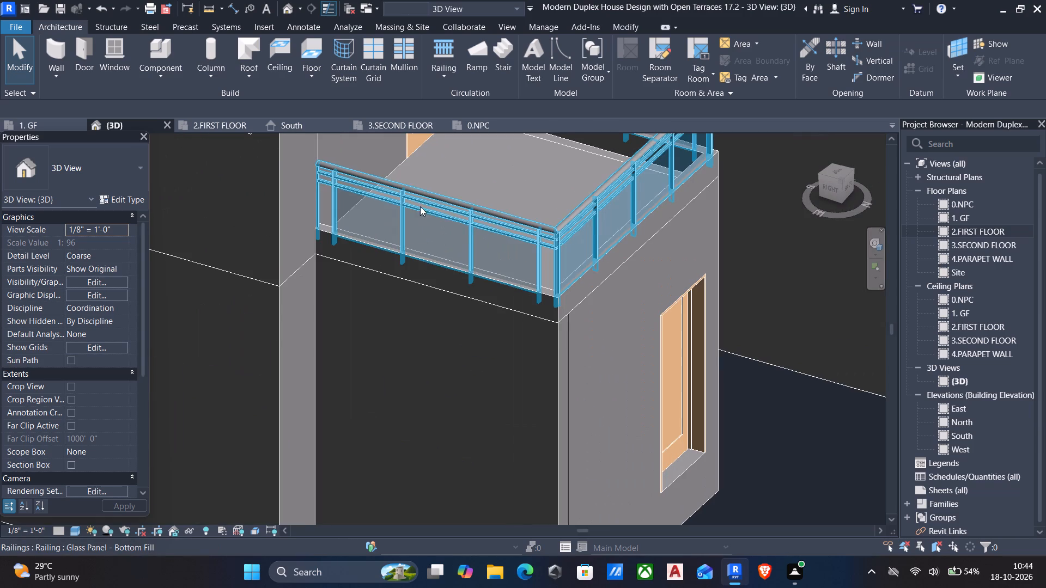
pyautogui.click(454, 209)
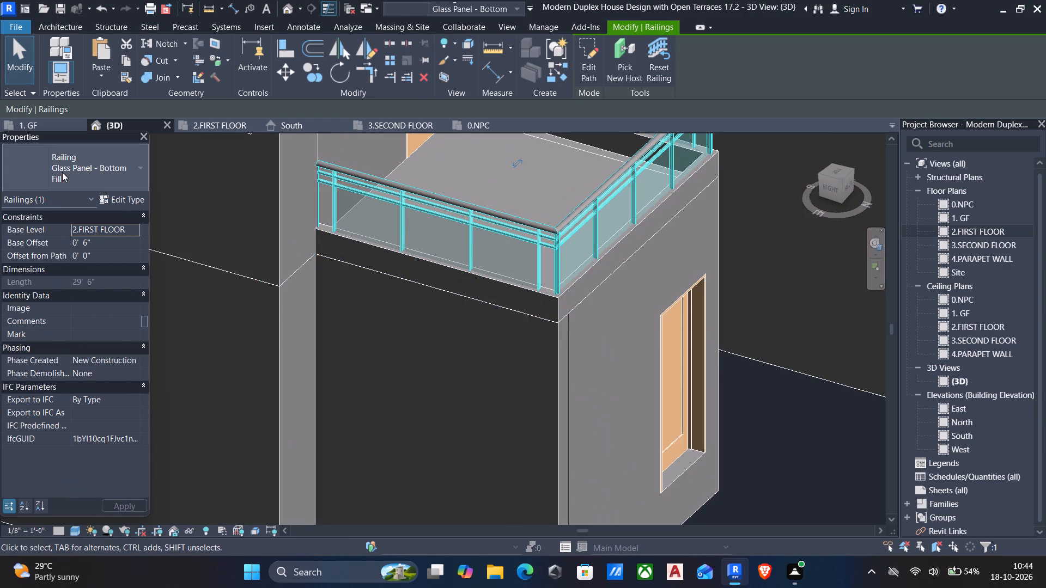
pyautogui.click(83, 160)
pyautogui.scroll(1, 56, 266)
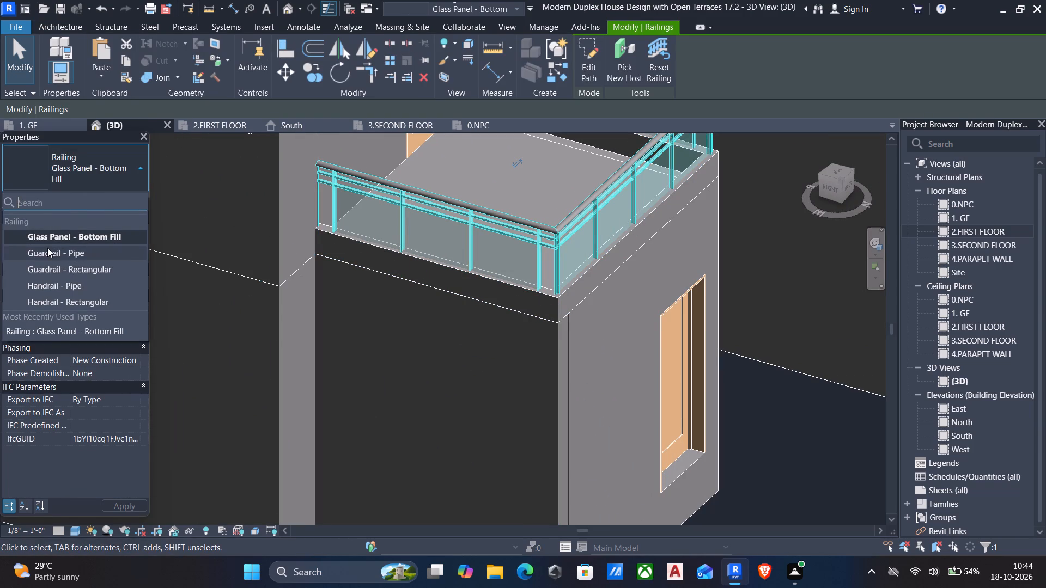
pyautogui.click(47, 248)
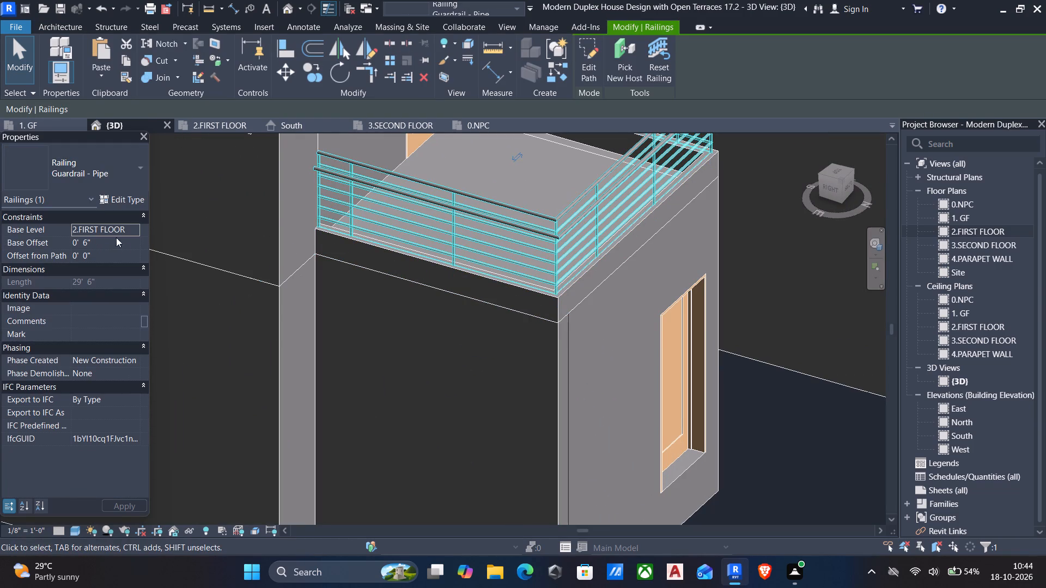
# Change the rear terrace railing's type to Handrail - Pipe.
pyautogui.click(112, 166)
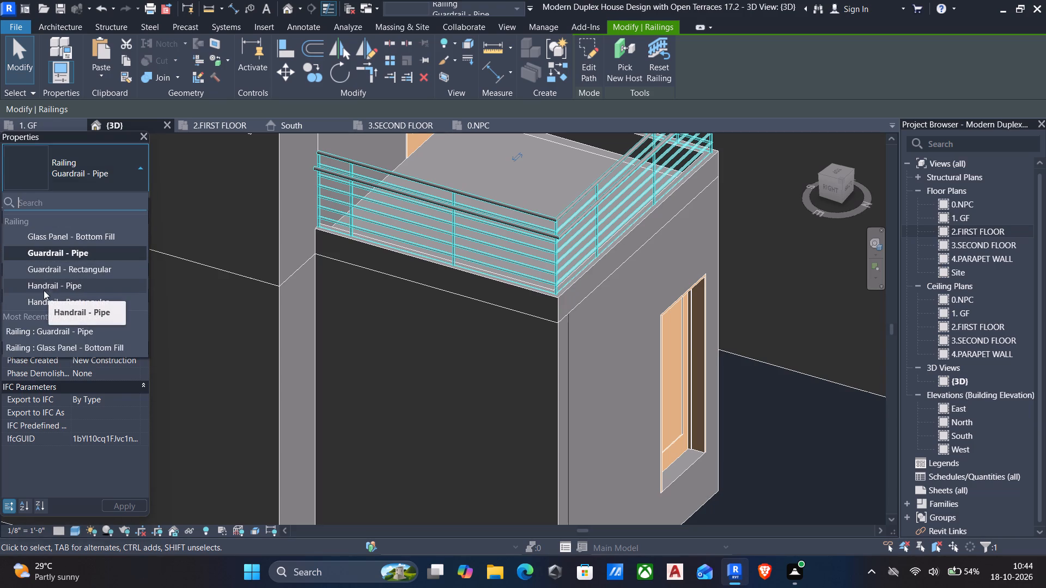
pyautogui.click(74, 286)
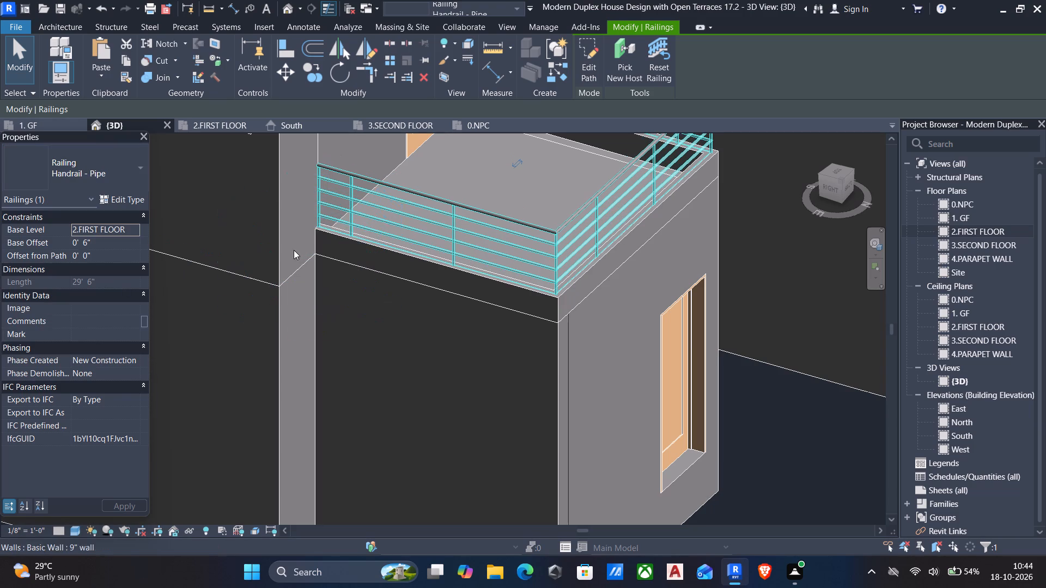
pyautogui.press('Escape')
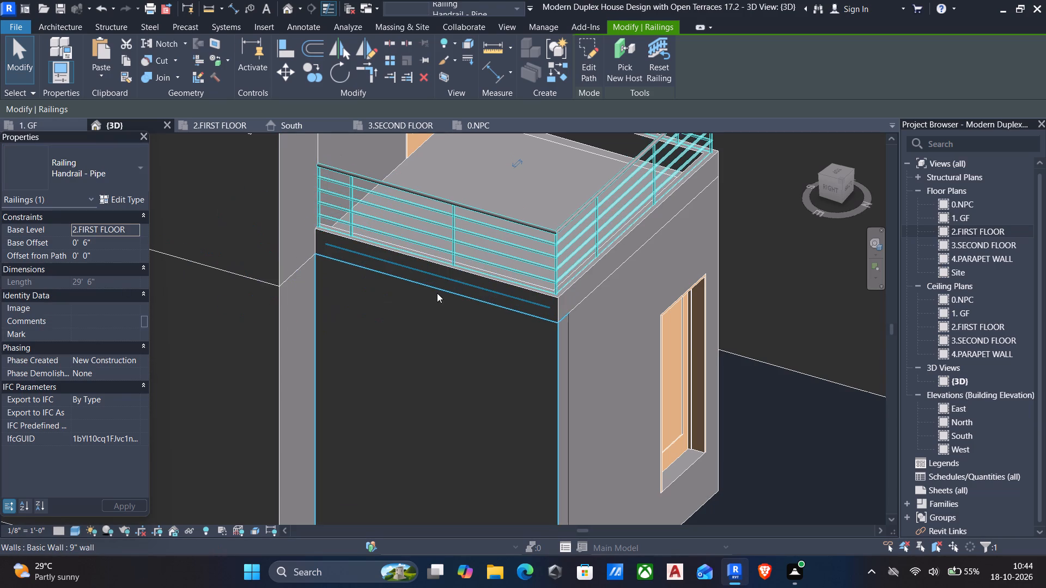
# Examine the rear terrace's pipe railing in 3D from several angles, including from below.
pyautogui.scroll(-1, 591, 312)
pyautogui.keyDown('shift'); pyautogui.moveTo(595, 315); pyautogui.dragTo(365, 259, button='middle'); pyautogui.keyUp('shift')
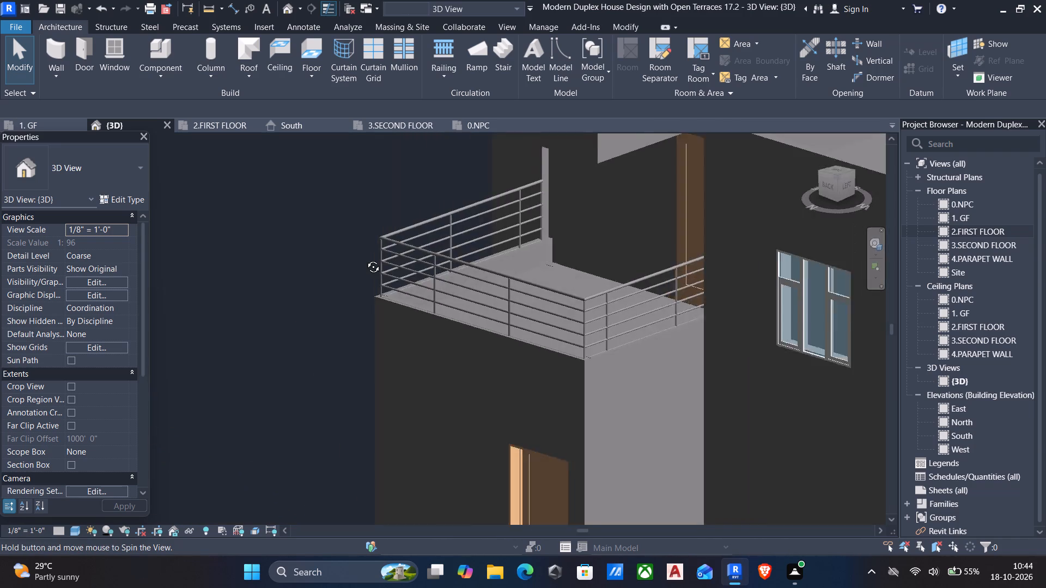
pyautogui.keyDown('shift'); pyautogui.moveTo(365, 259); pyautogui.dragTo(600, 310, button='middle'); pyautogui.keyUp('shift')
pyautogui.scroll(-5, 600, 310)
pyautogui.moveTo(601, 306); pyautogui.dragTo(495, 192, button='middle')
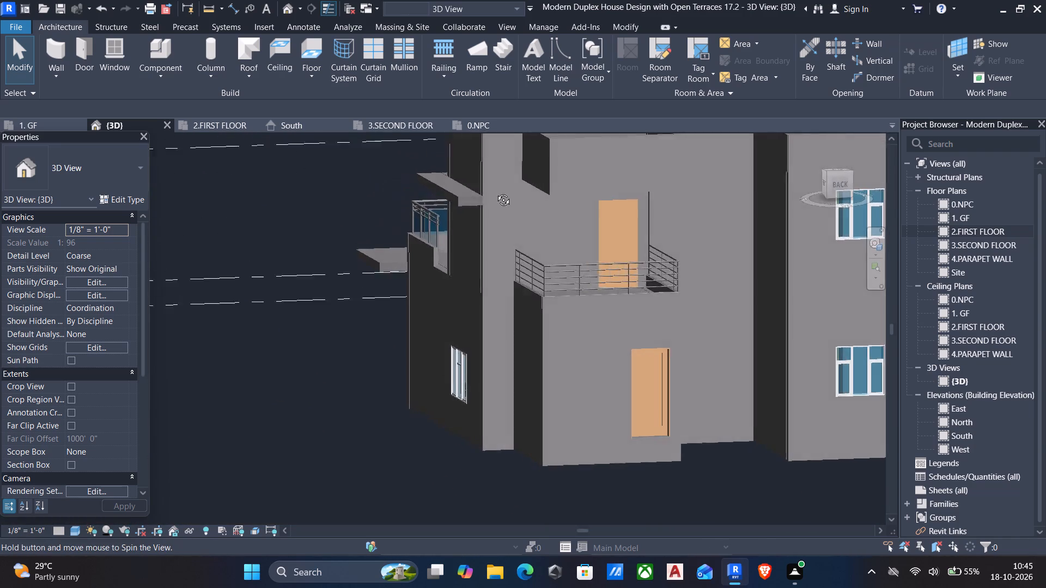
pyautogui.moveTo(495, 192); pyautogui.dragTo(419, 125, button='middle')
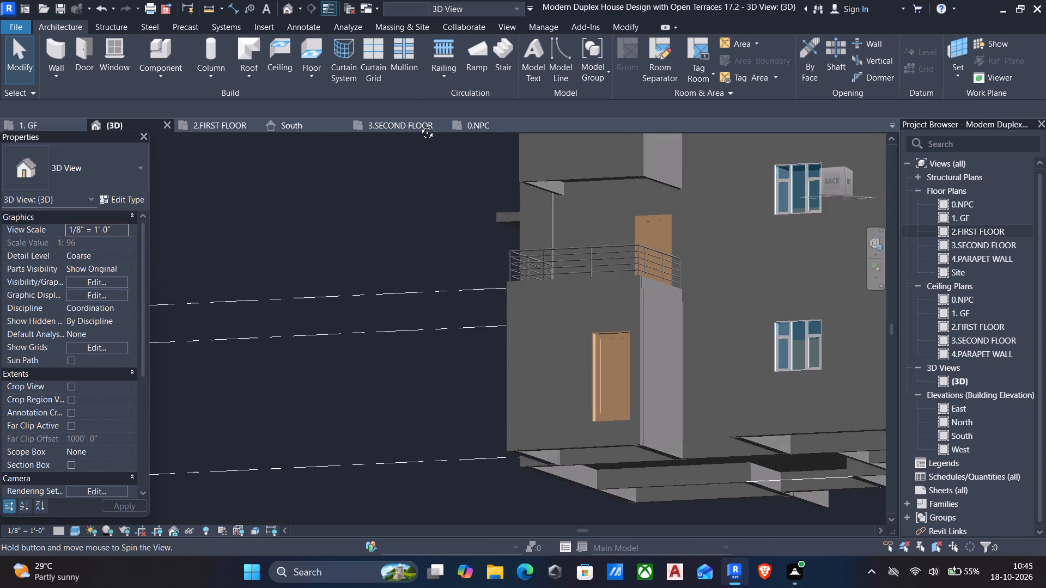
pyautogui.moveTo(419, 125); pyautogui.dragTo(573, 243, button='middle')
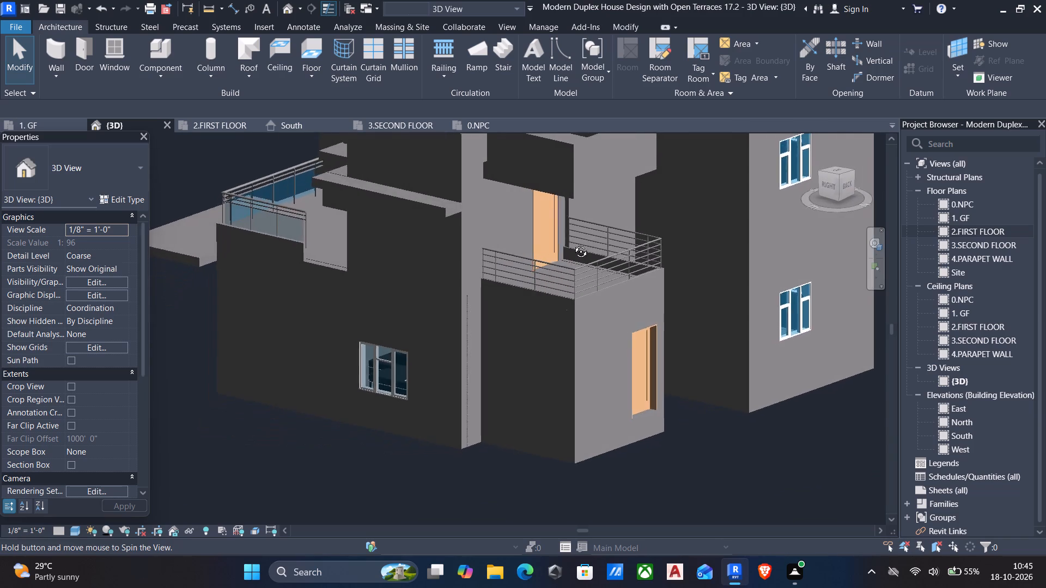
pyautogui.moveTo(573, 243); pyautogui.dragTo(495, 203, button='middle')
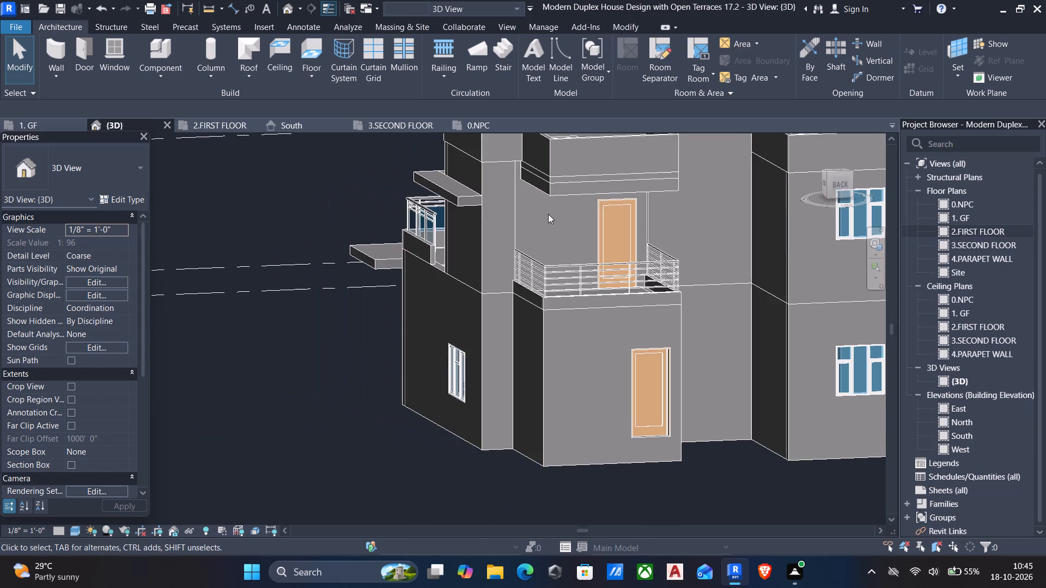
# Review the whole house exterior in 3D, from the rear terrace around to the front facade.
pyautogui.scroll(5, 548, 214)
pyautogui.scroll(-9, 550, 214)
pyautogui.keyDown('shift'); pyautogui.moveTo(575, 223); pyautogui.dragTo(547, 228, button='middle'); pyautogui.keyUp('shift')
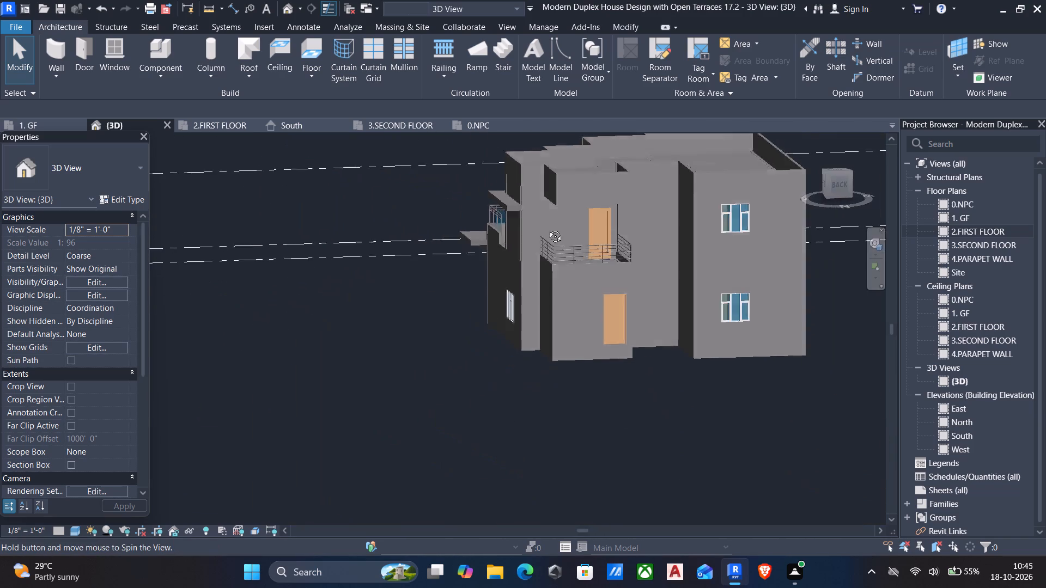
pyautogui.keyDown('shift'); pyautogui.moveTo(547, 228); pyautogui.dragTo(622, 277, button='middle'); pyautogui.keyUp('shift')
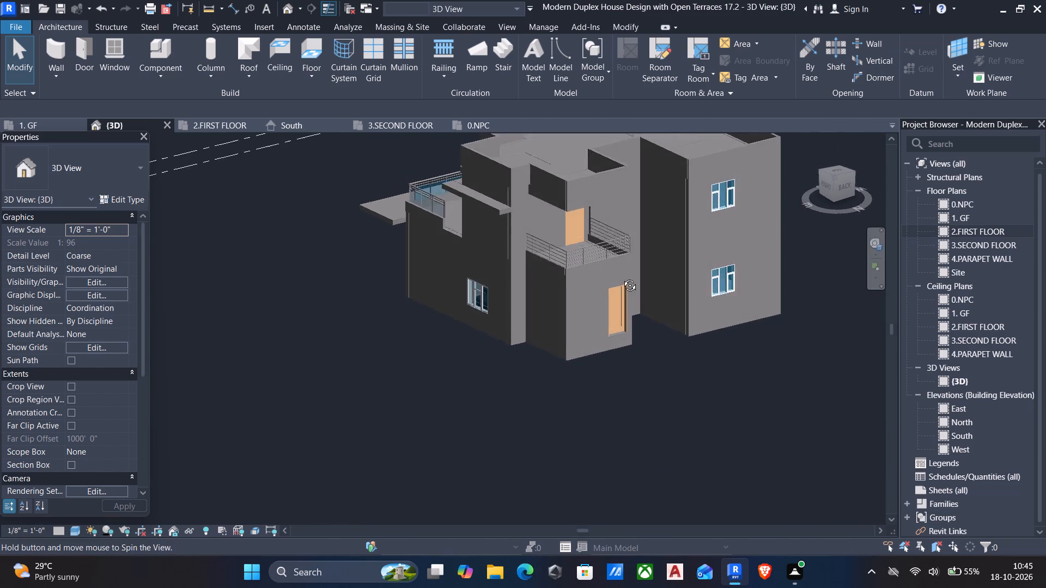
pyautogui.keyDown('shift'); pyautogui.moveTo(622, 277); pyautogui.dragTo(703, 266, button='middle'); pyautogui.keyUp('shift')
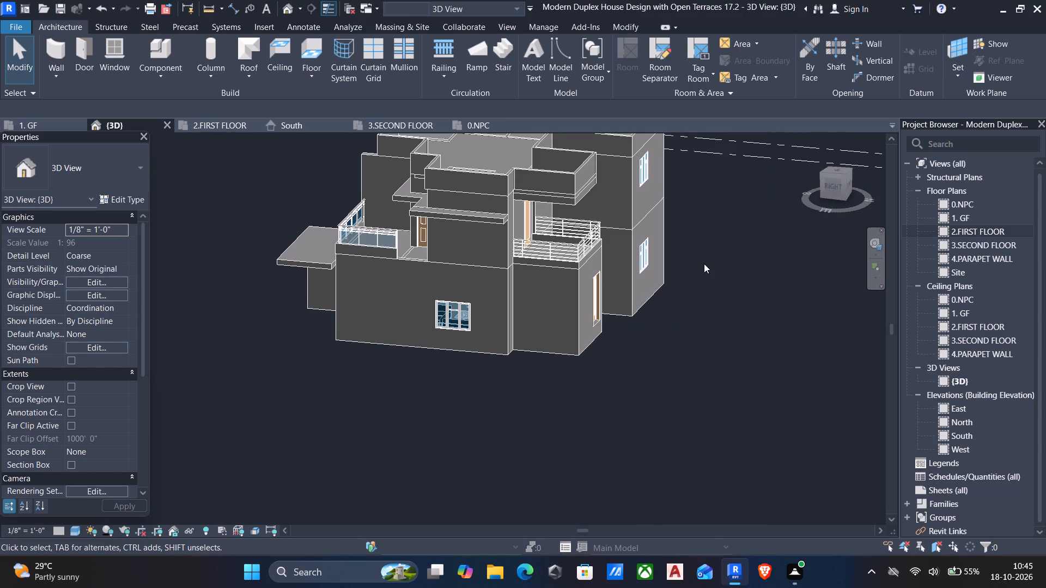
pyautogui.scroll(-1, 647, 306)
pyautogui.keyDown('shift'); pyautogui.moveTo(647, 307); pyautogui.dragTo(763, 307, button='middle'); pyautogui.keyUp('shift')
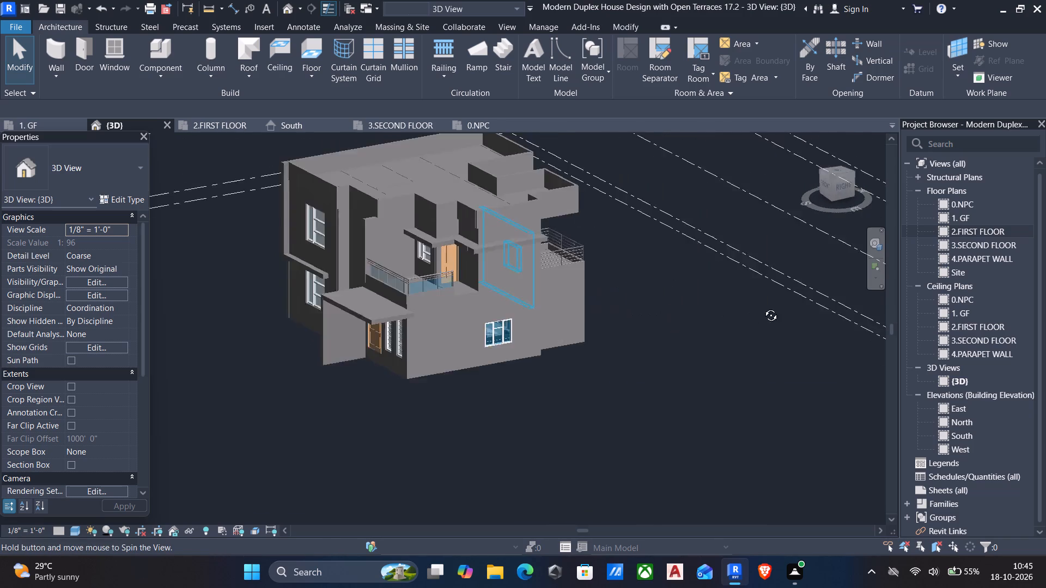
pyautogui.keyDown('shift'); pyautogui.moveTo(763, 307); pyautogui.dragTo(817, 298, button='middle'); pyautogui.keyUp('shift')
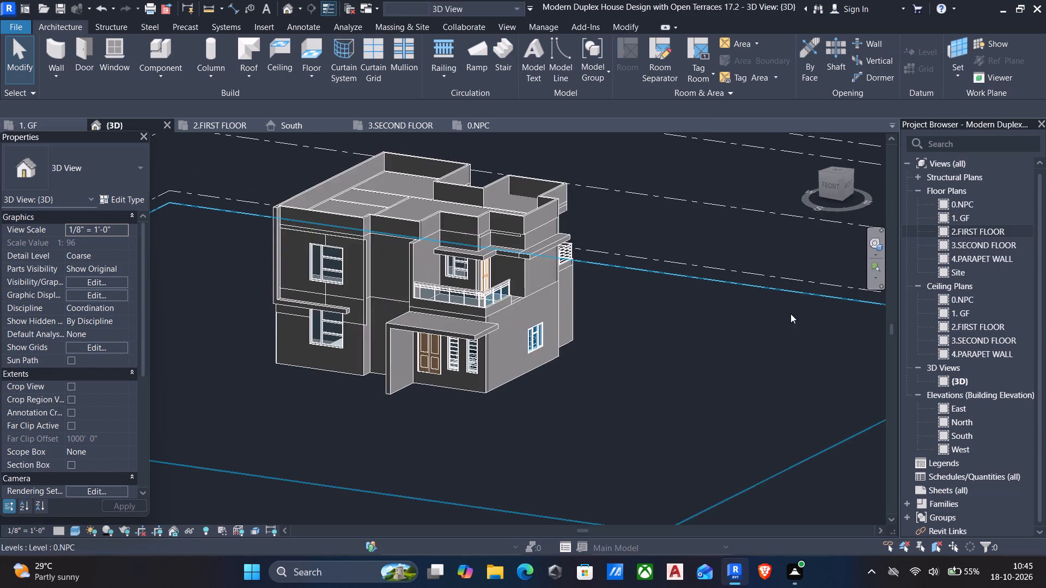
# Edit the in-place facade model and open the sketch of the L-shaped band around the upper-floor window, viewed from the front.
pyautogui.moveTo(780, 329); pyautogui.dragTo(802, 301, button='middle')
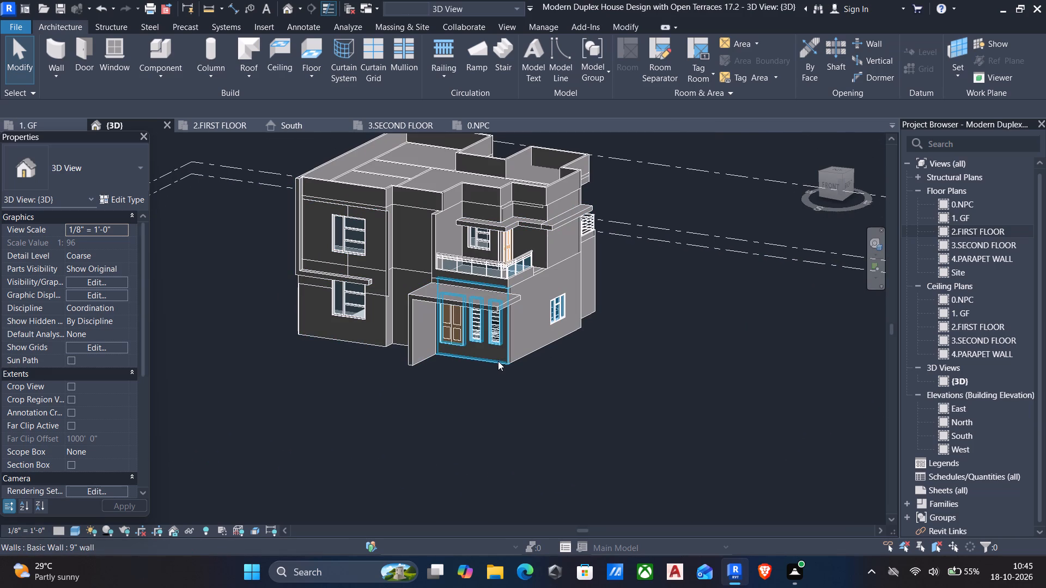
pyautogui.moveTo(500, 374); pyautogui.dragTo(604, 451, button='middle')
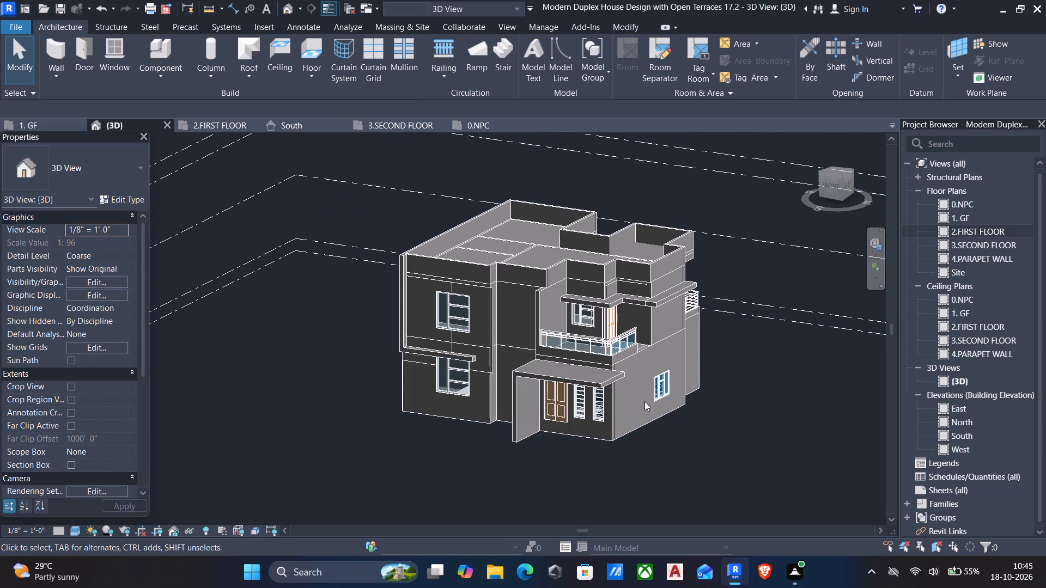
pyautogui.moveTo(626, 402); pyautogui.dragTo(607, 406, button='middle')
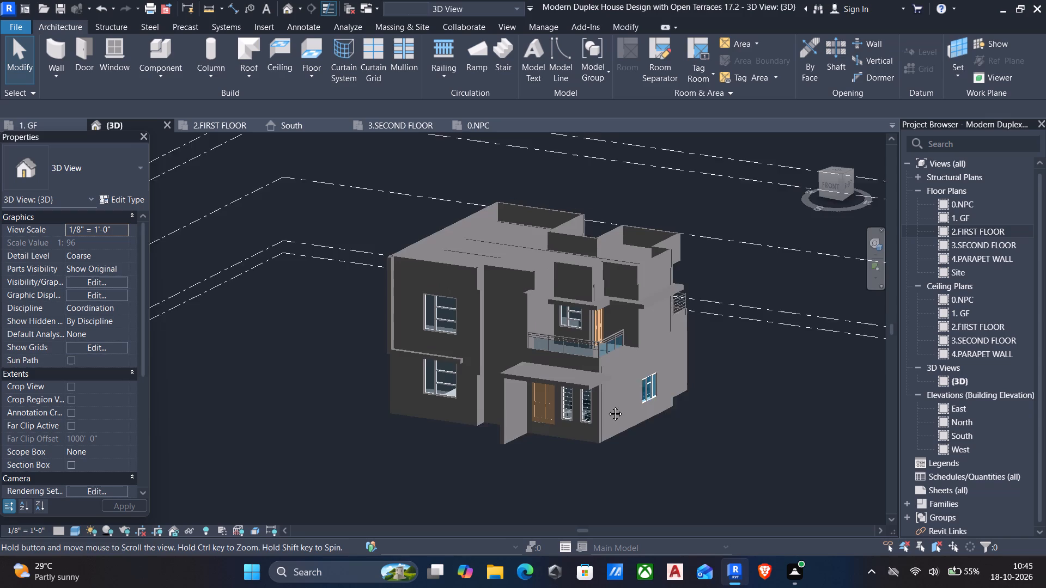
pyautogui.moveTo(607, 406); pyautogui.dragTo(582, 436, button='middle')
pyautogui.scroll(4, 410, 291)
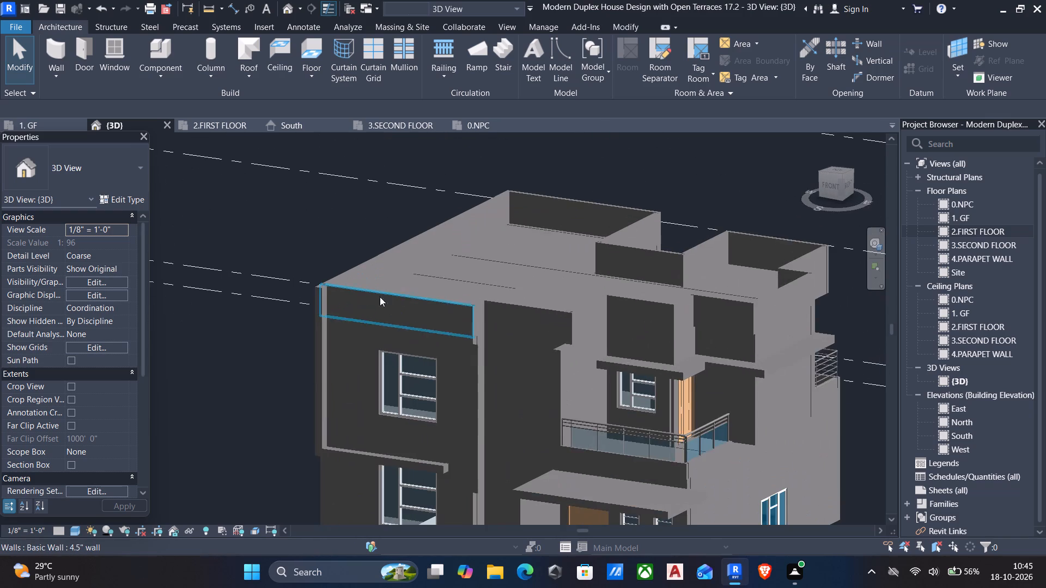
pyautogui.click(320, 298)
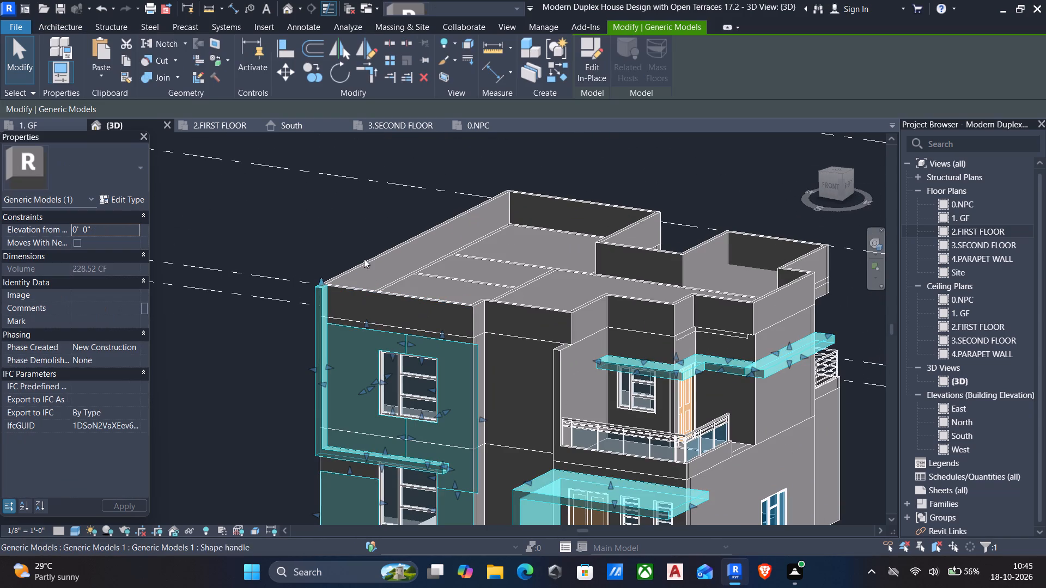
pyautogui.click(603, 59)
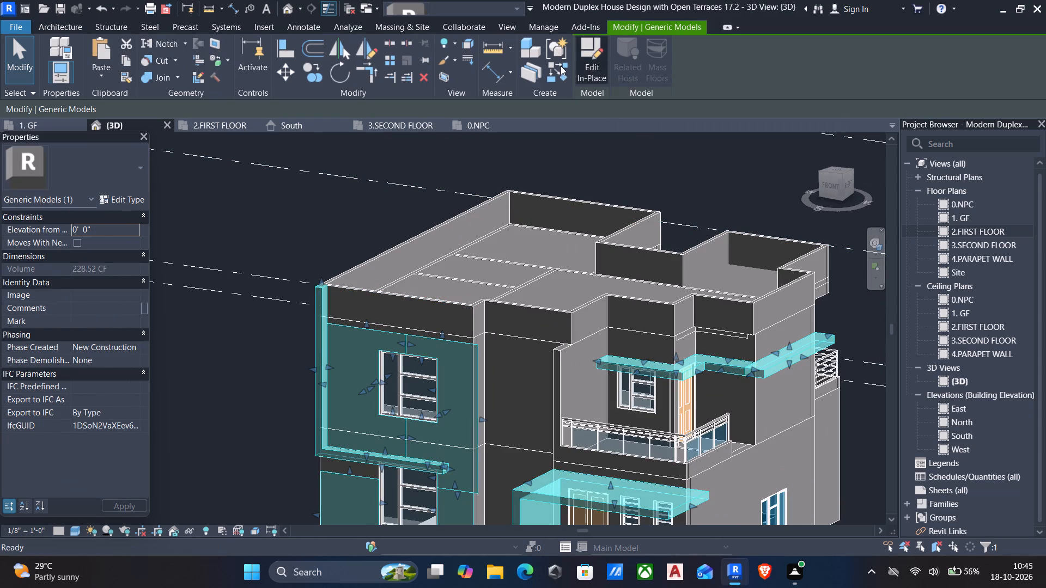
pyautogui.click(317, 293)
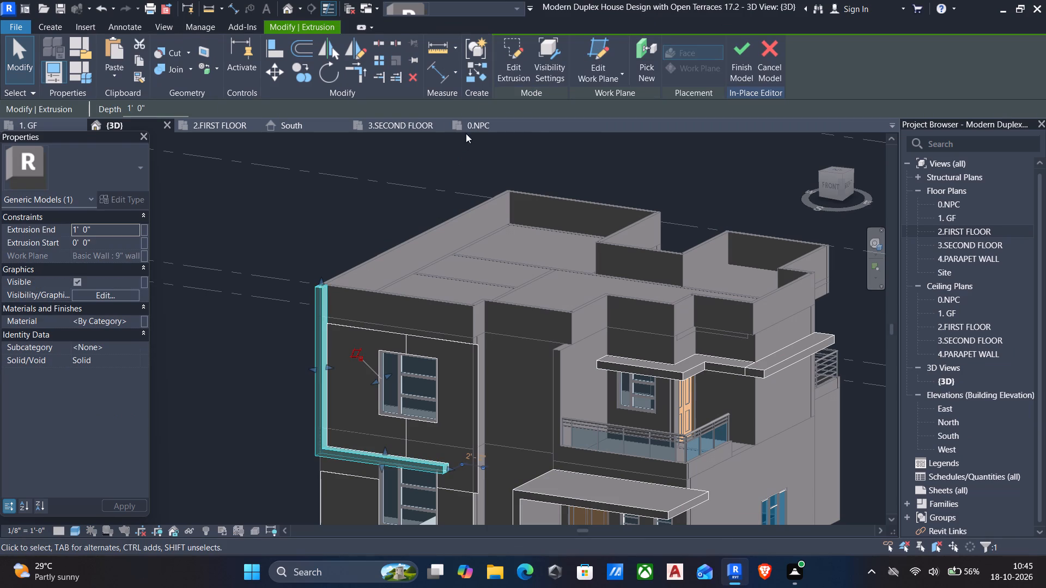
pyautogui.click(509, 72)
pyautogui.click(832, 186)
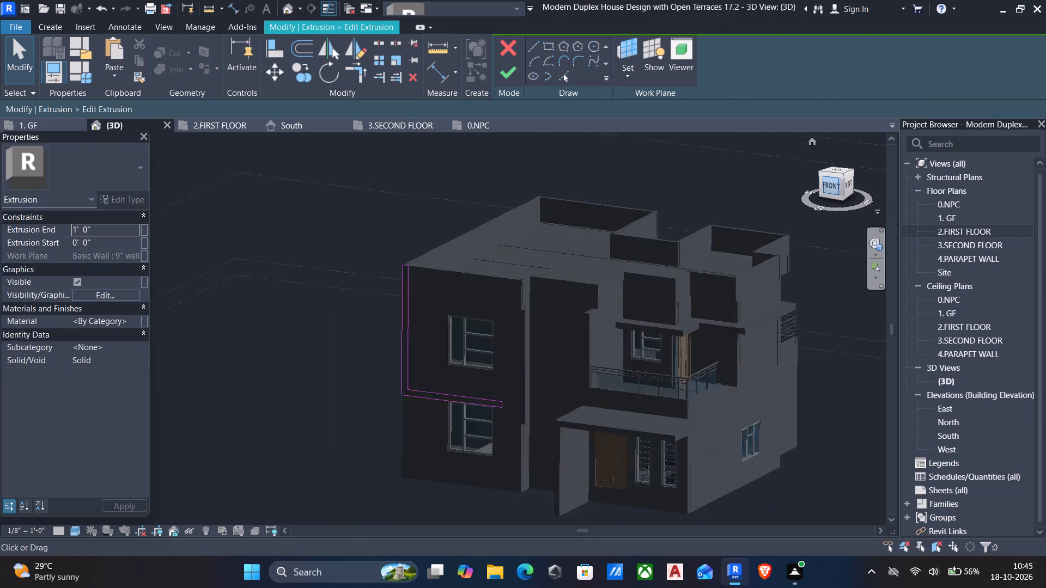
# Check the thickness of the L-shaped band's horizontal arm in the extrusion sketch.
pyautogui.scroll(4, 411, 302)
pyautogui.scroll(9, 387, 348)
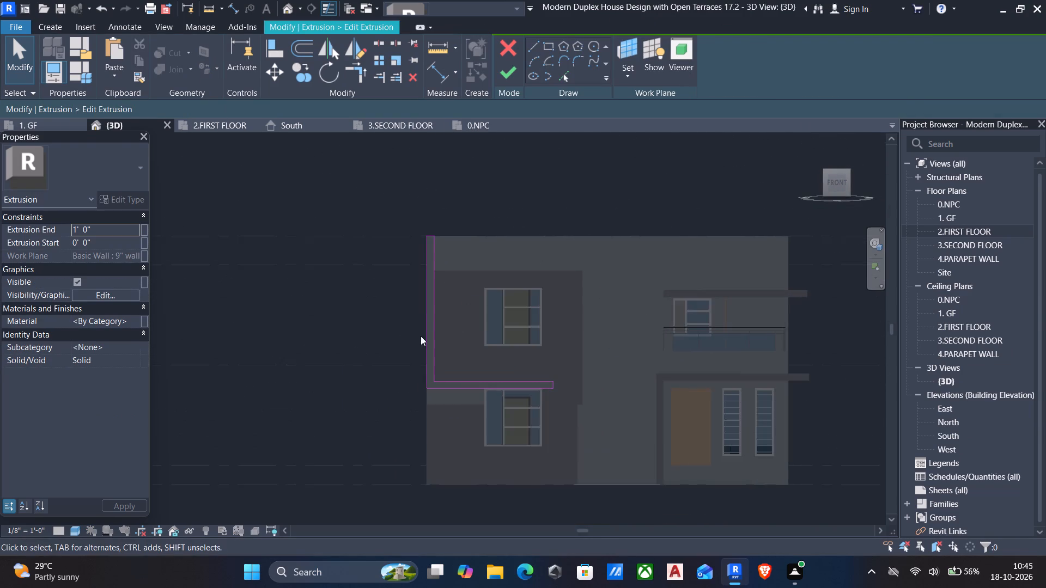
pyautogui.scroll(6, 434, 327)
pyautogui.scroll(-4, 421, 355)
pyautogui.click(566, 447)
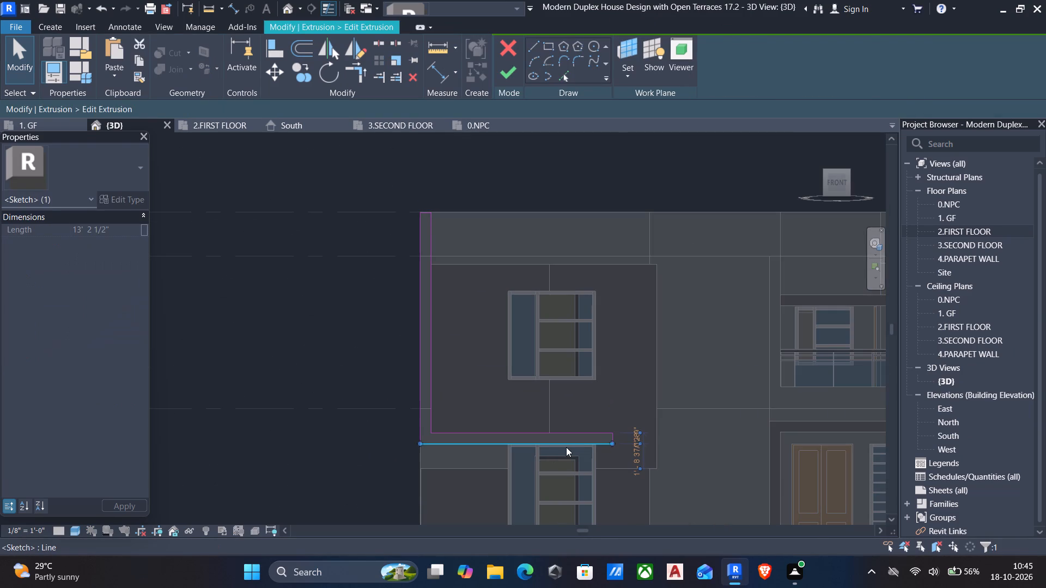
pyautogui.scroll(4, 644, 468)
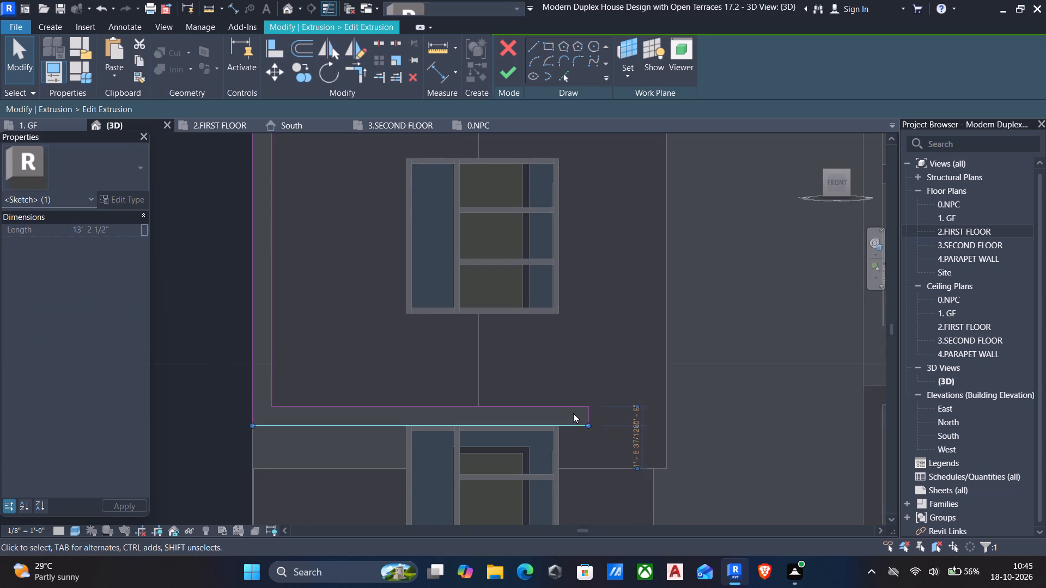
pyautogui.click(573, 408)
pyautogui.scroll(1, 335, 386)
pyautogui.moveTo(335, 389); pyautogui.dragTo(343, 467, button='middle')
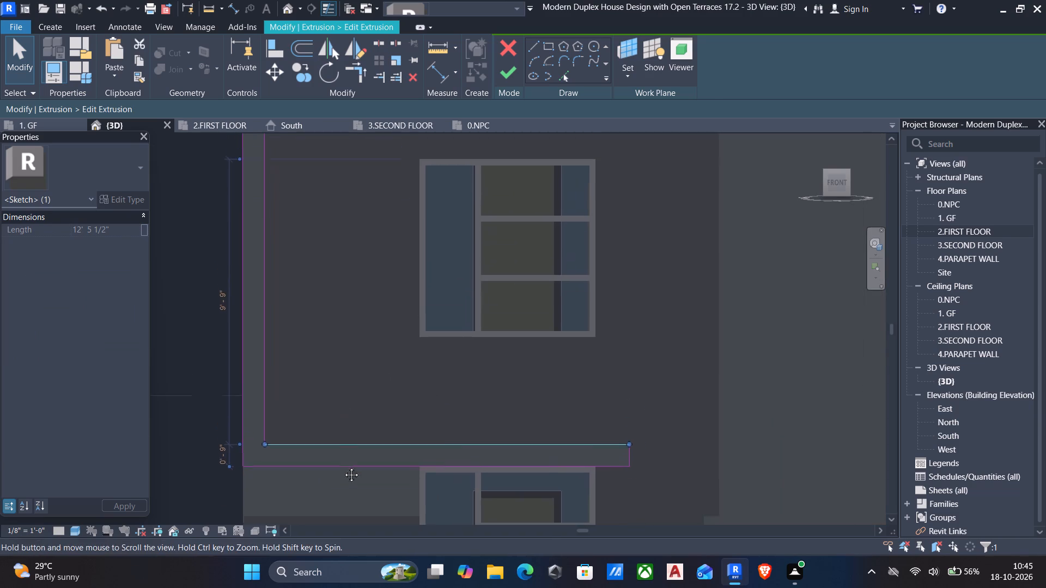
pyautogui.moveTo(343, 467); pyautogui.dragTo(358, 530, button='middle')
pyautogui.scroll(-6, 358, 530)
pyautogui.scroll(-4, 413, 286)
pyautogui.moveTo(409, 293); pyautogui.dragTo(404, 363, button='middle')
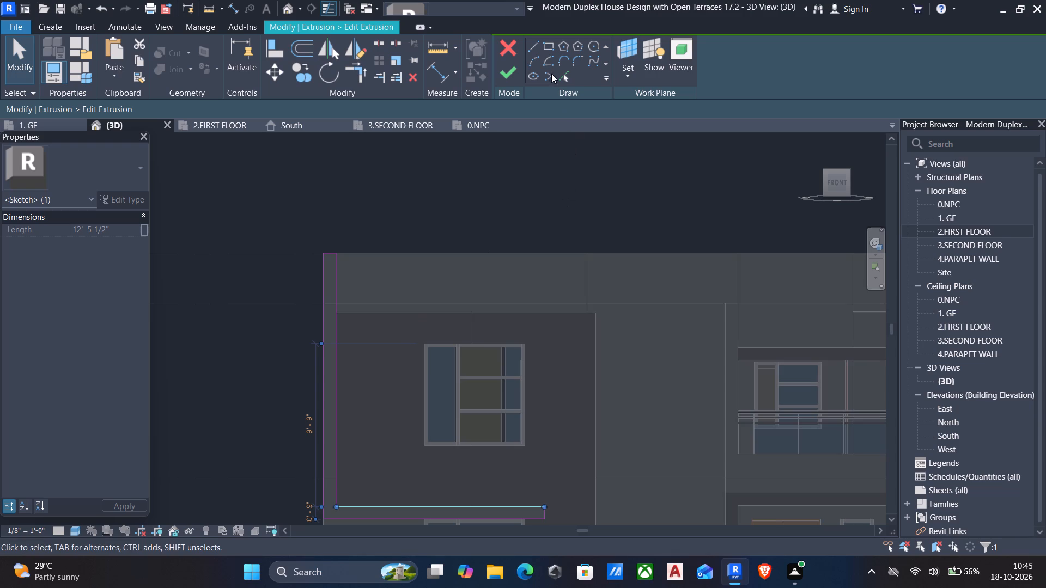
# Sketch a rectangle about 17' long and 11" deep along the parapet top, starting from the L-shaped band's upper outer corner.
pyautogui.click(546, 45)
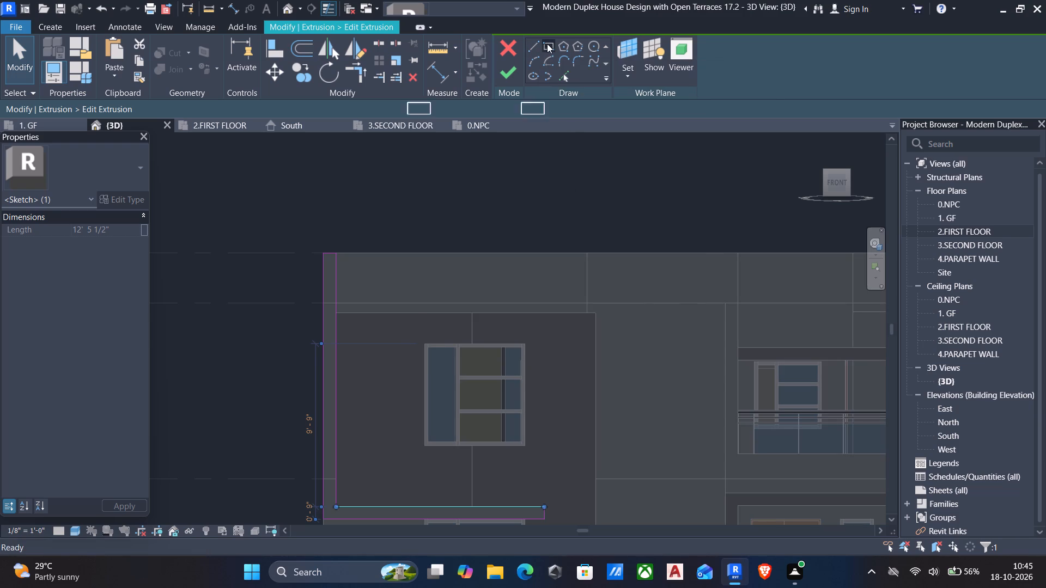
pyautogui.scroll(4, 309, 274)
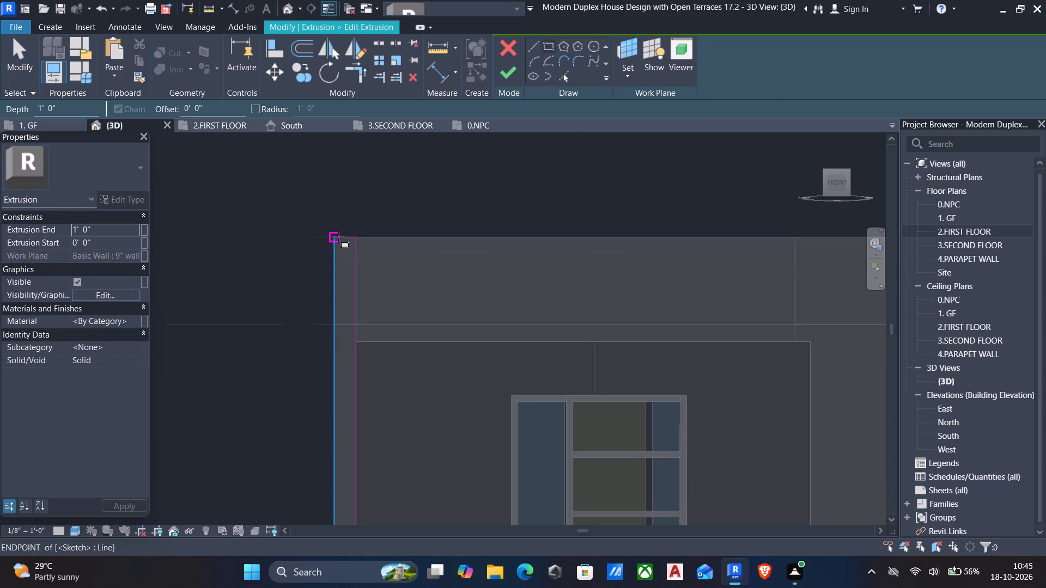
pyautogui.click(338, 237)
pyautogui.moveTo(535, 303); pyautogui.dragTo(349, 258, button='middle')
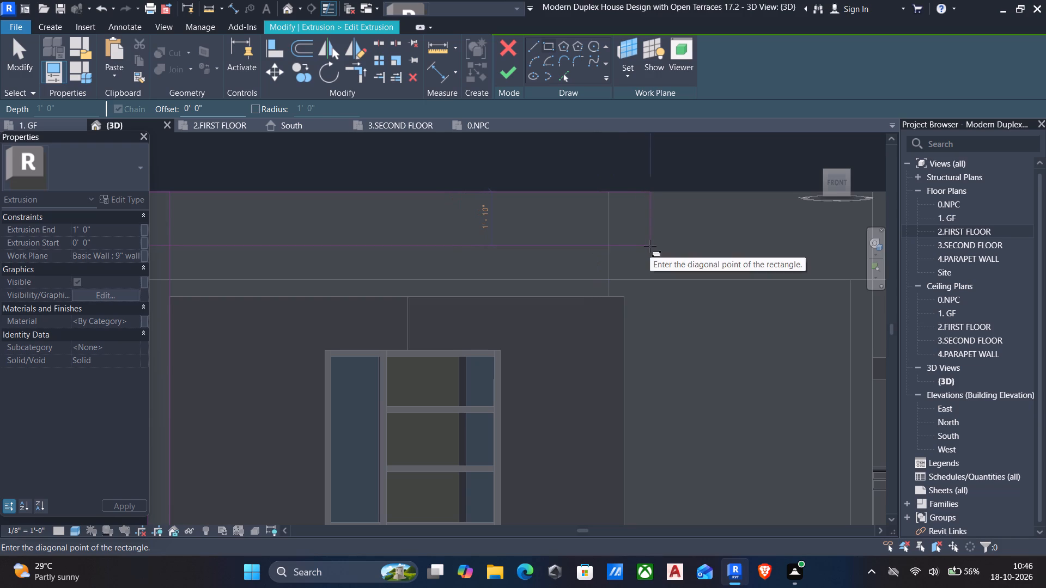
pyautogui.scroll(-3, 650, 245)
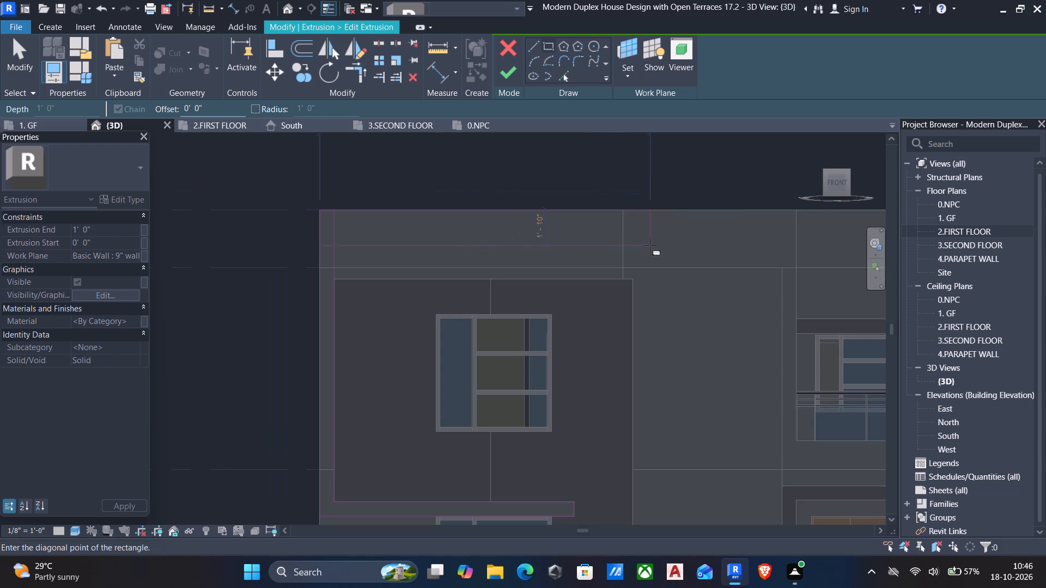
pyautogui.scroll(-2, 738, 242)
pyautogui.moveTo(733, 246); pyautogui.dragTo(712, 250, button='middle')
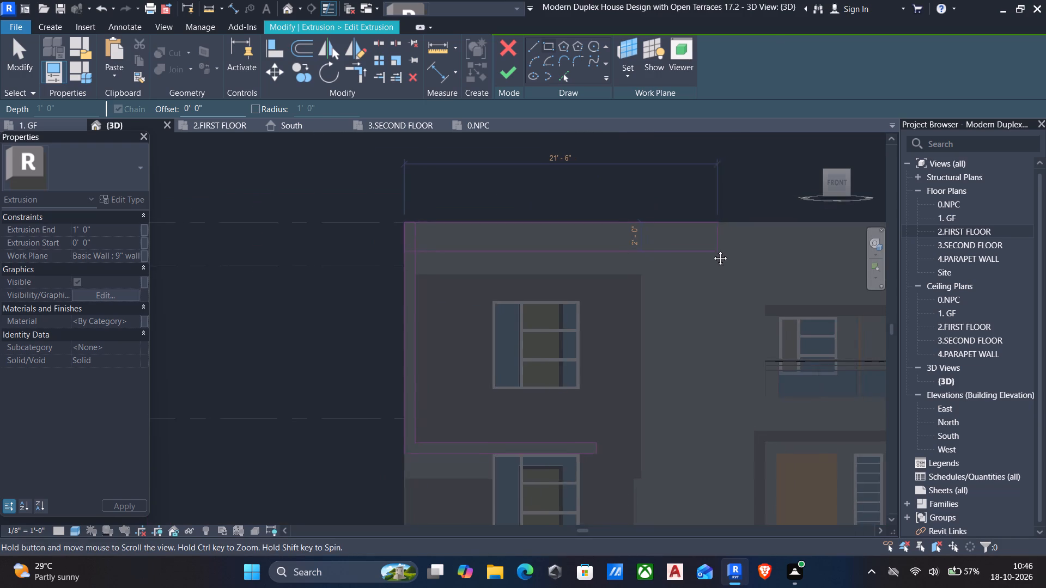
pyautogui.moveTo(712, 250); pyautogui.dragTo(696, 253, button='middle')
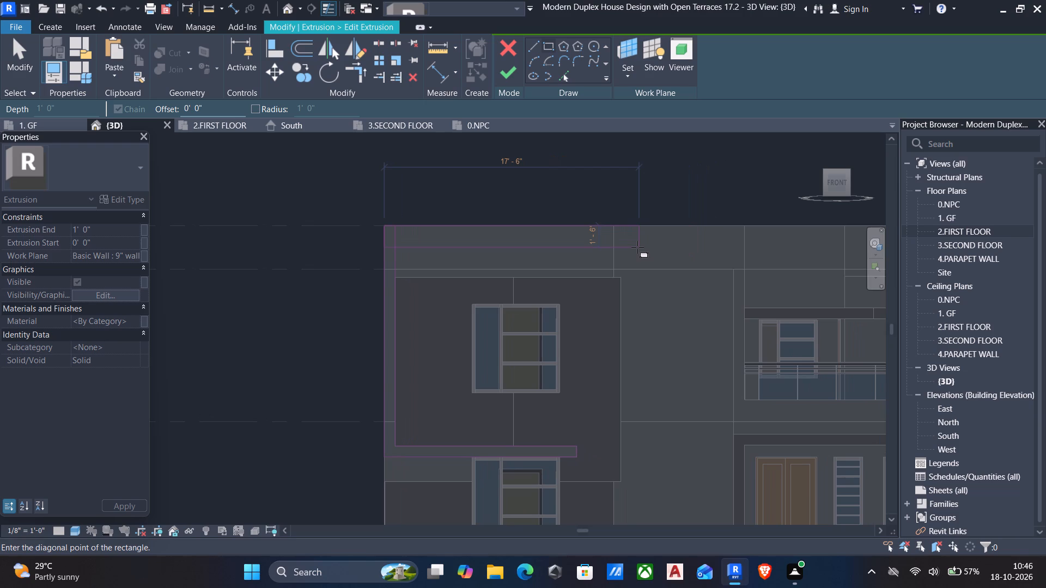
pyautogui.scroll(3, 636, 240)
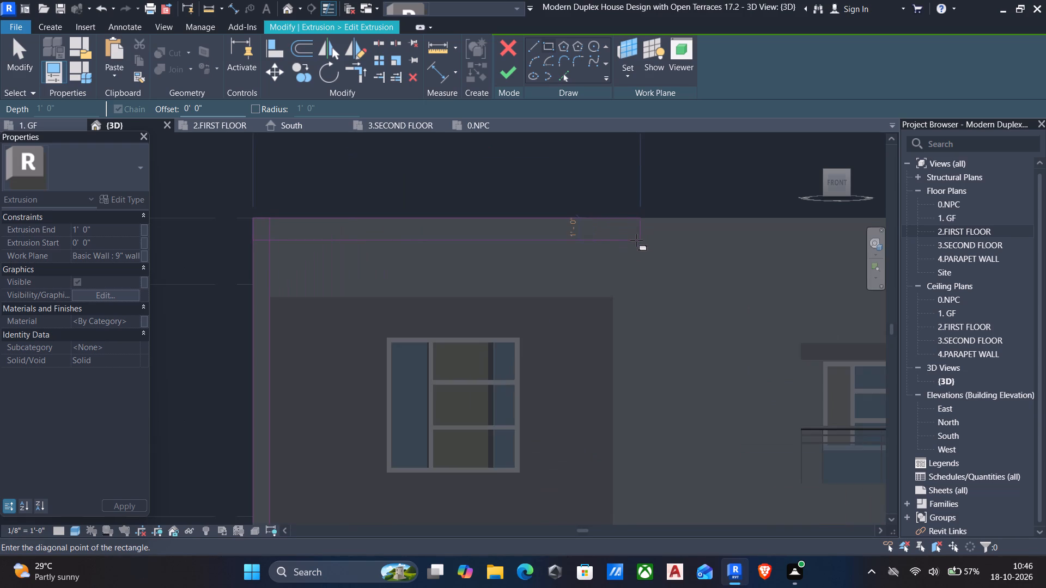
pyautogui.scroll(1, 636, 240)
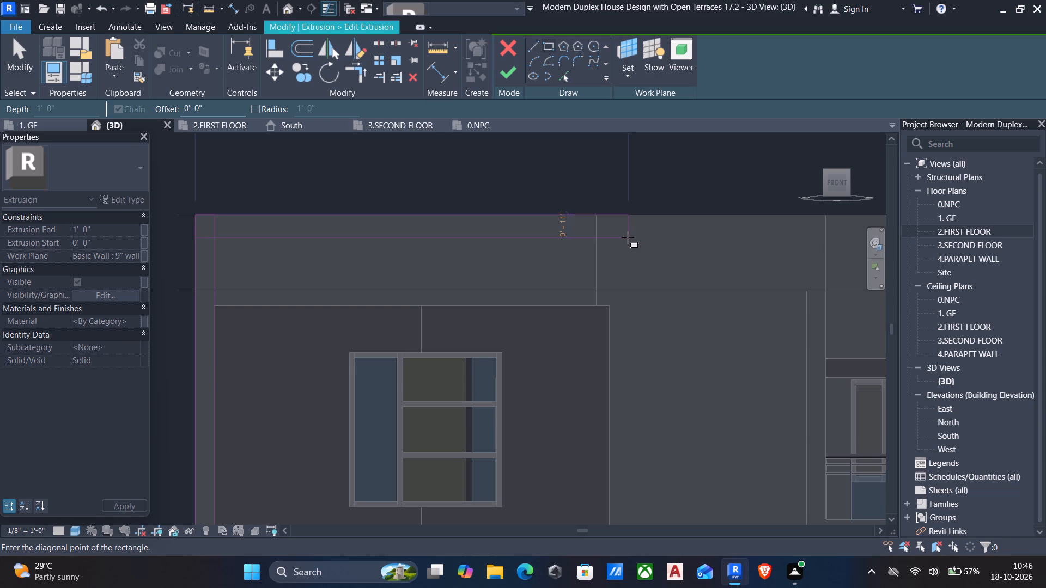
pyautogui.click(628, 237)
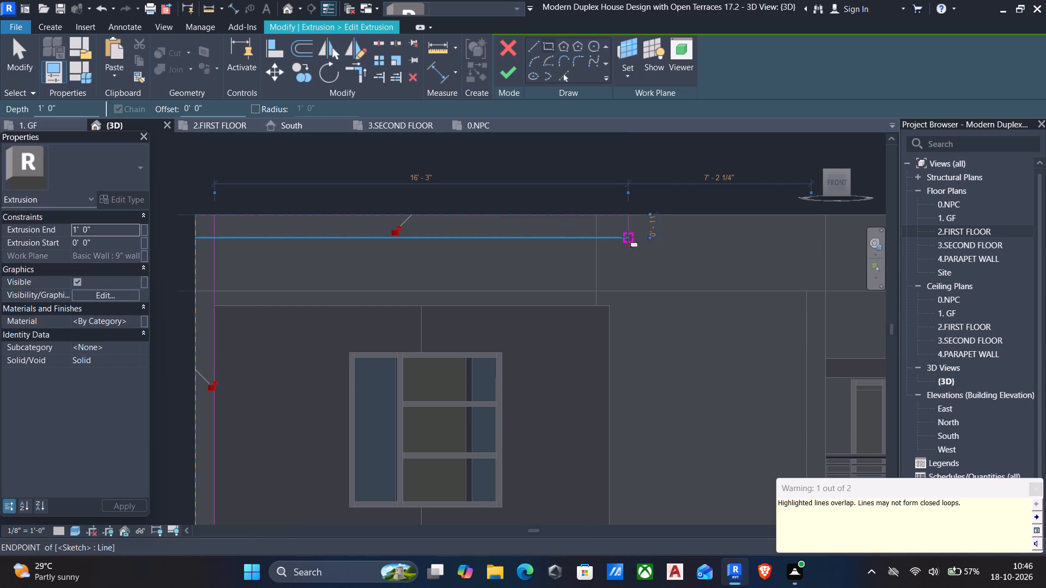
pyautogui.press('Escape')
pyautogui.press('Escape')
# Set the depth of the new top rectangle to 9".
pyautogui.click(558, 238)
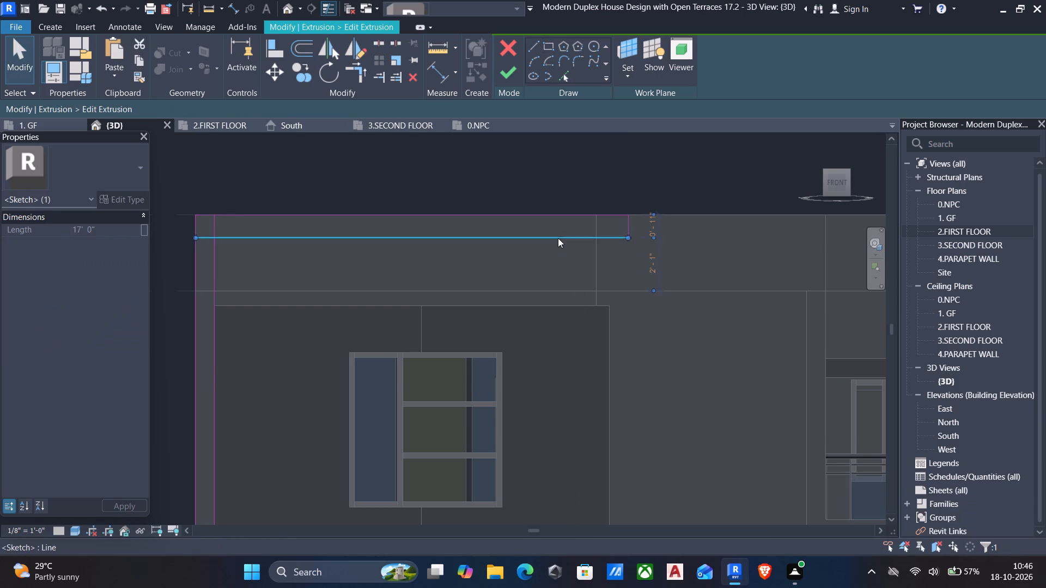
pyautogui.click(655, 222)
pyautogui.click(654, 222)
pyautogui.scroll(7, 652, 225)
pyautogui.click(664, 216)
pyautogui.write('9"')
pyautogui.press('Return')
pyautogui.scroll(-5, 646, 284)
pyautogui.moveTo(592, 340); pyautogui.dragTo(755, 344, button='middle')
pyautogui.scroll(-4, 758, 344)
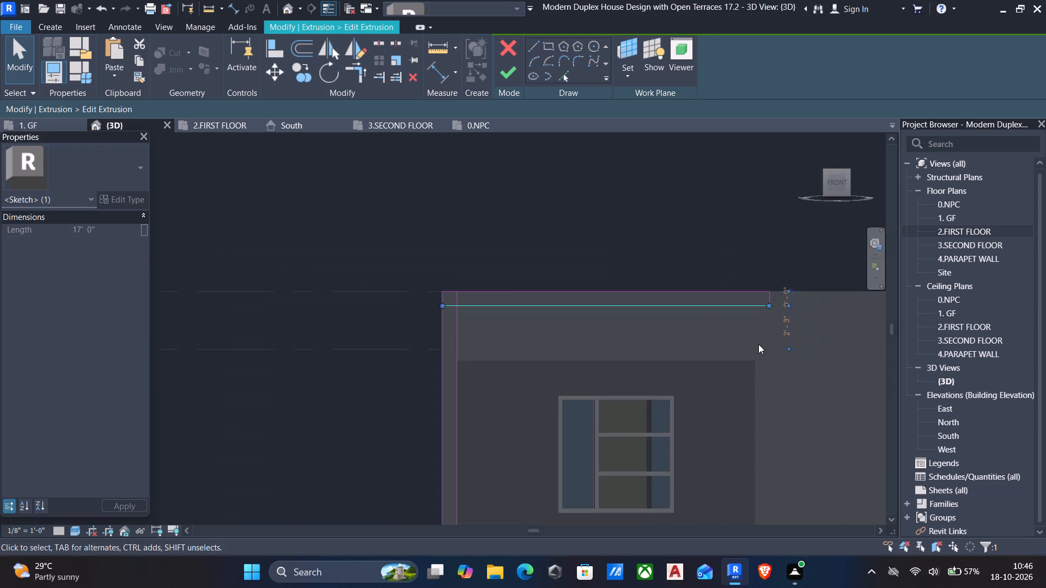
pyautogui.press('Escape')
# Trim the band's inner vertical line to the rectangle's lower line, and the outer vertical line to the top line, forming corners.
pyautogui.scroll(4, 498, 285)
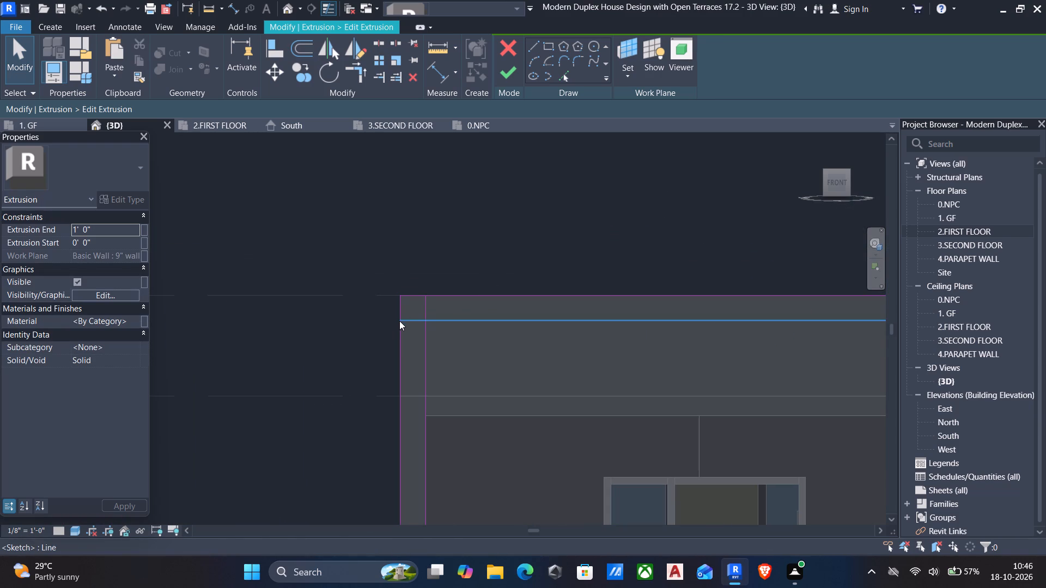
pyautogui.write('tr')
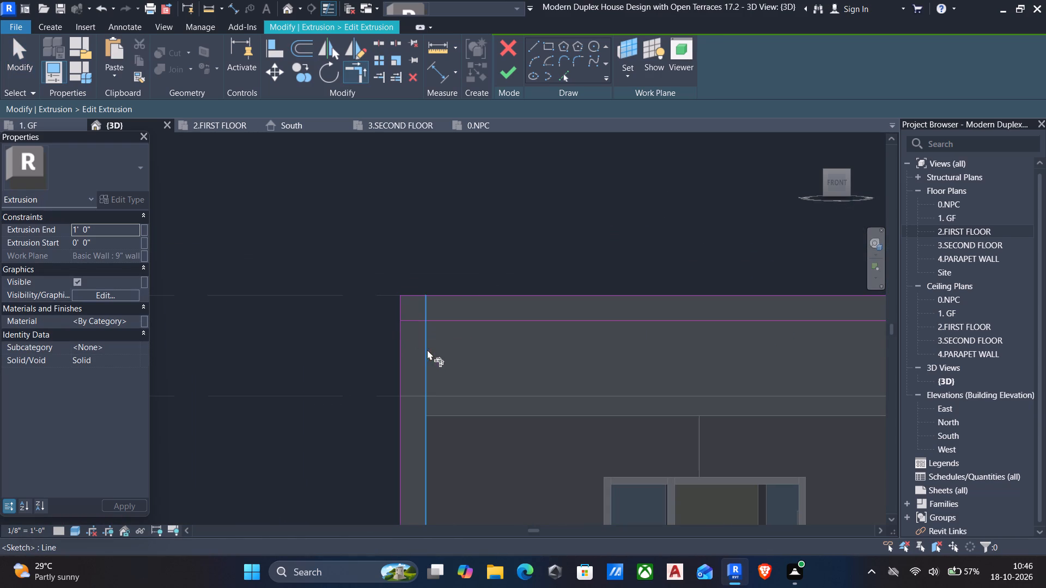
pyautogui.click(427, 350)
pyautogui.click(457, 313)
pyautogui.click(424, 353)
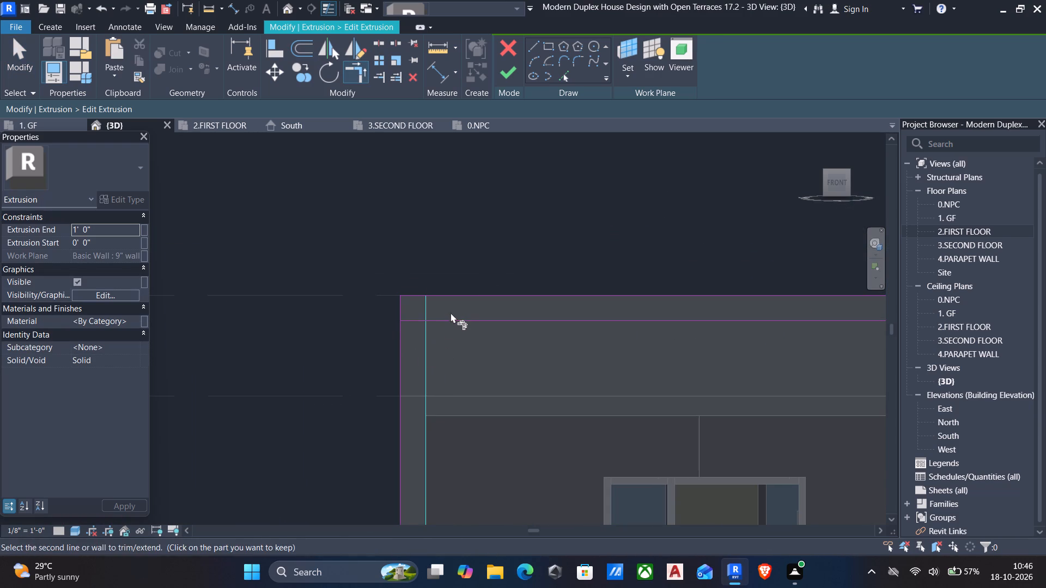
pyautogui.click(447, 321)
pyautogui.click(403, 330)
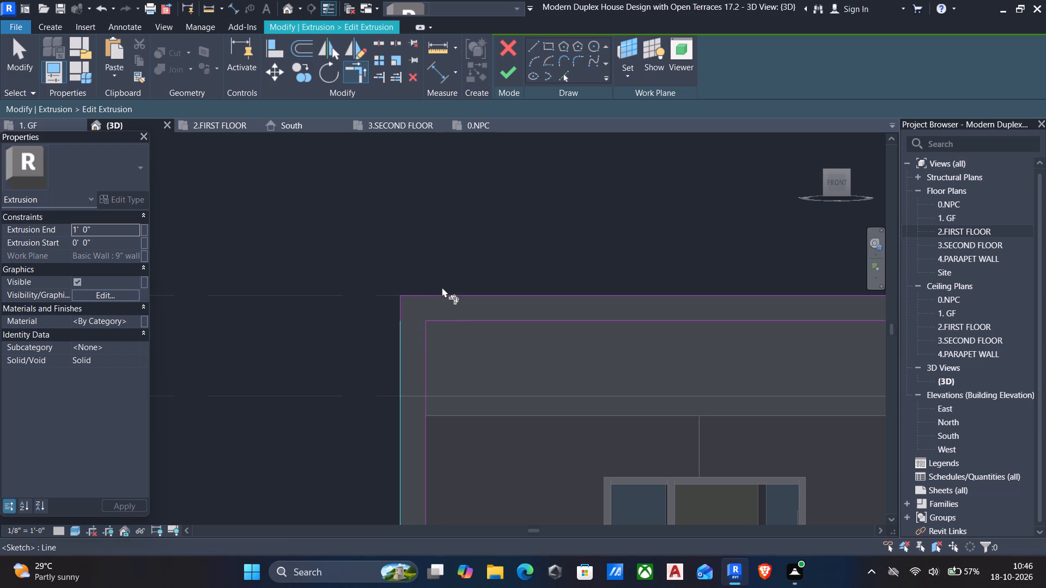
pyautogui.click(443, 292)
pyautogui.press('Escape')
pyautogui.press('Escape')
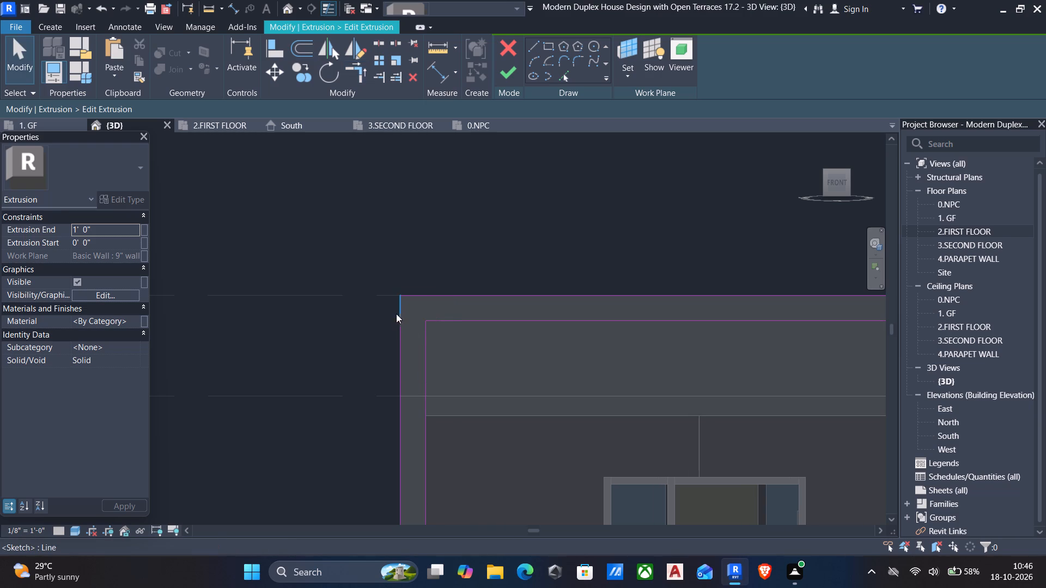
# Delete the leftover short outer edge at the band's top corner and shorten the top line to about 15'-4", clearing the overlap.
pyautogui.click(404, 305)
pyautogui.press('Delete')
pyautogui.click(410, 298)
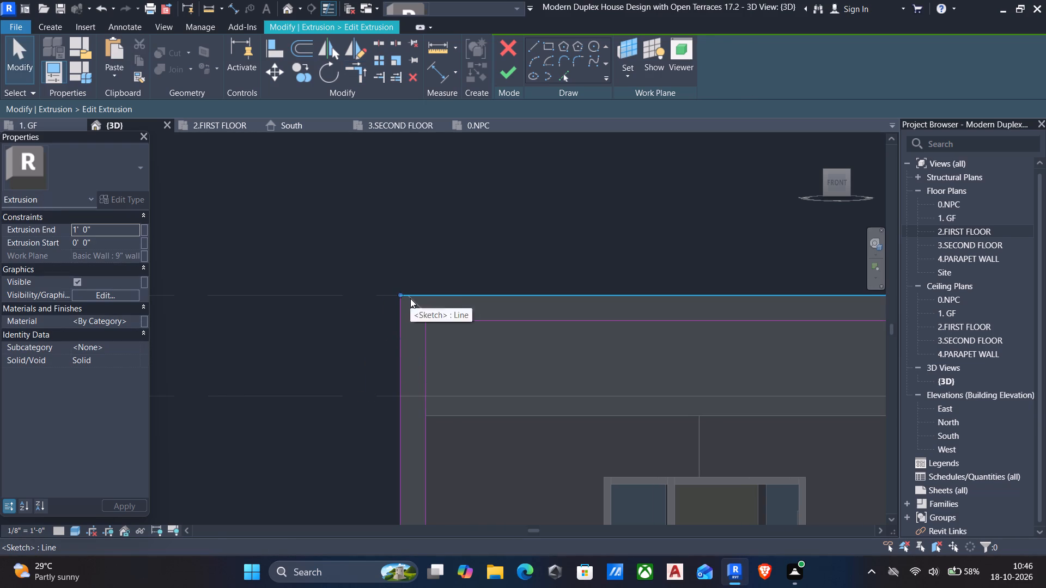
pyautogui.moveTo(400, 295); pyautogui.dragTo(458, 295)
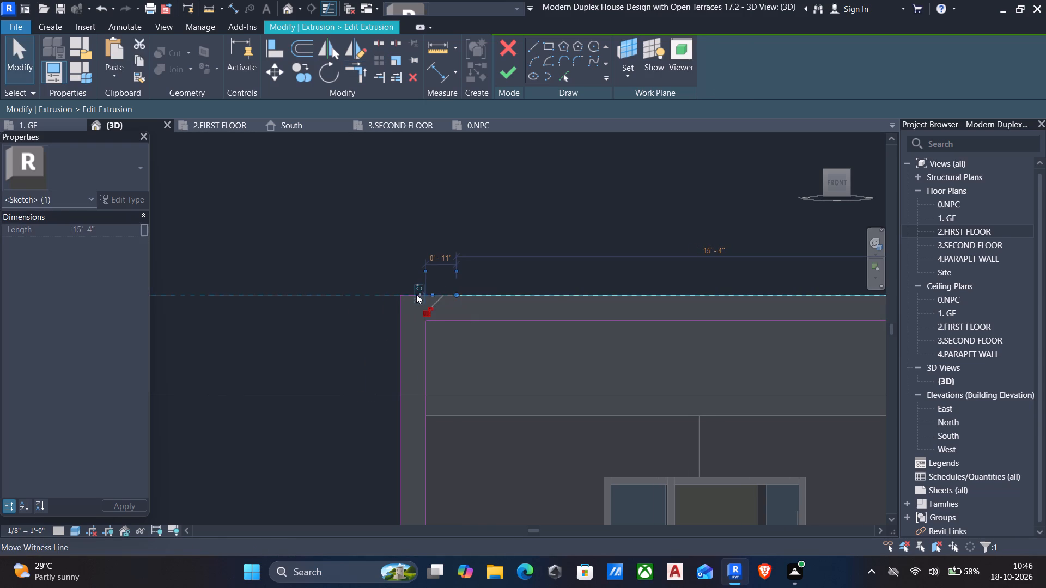
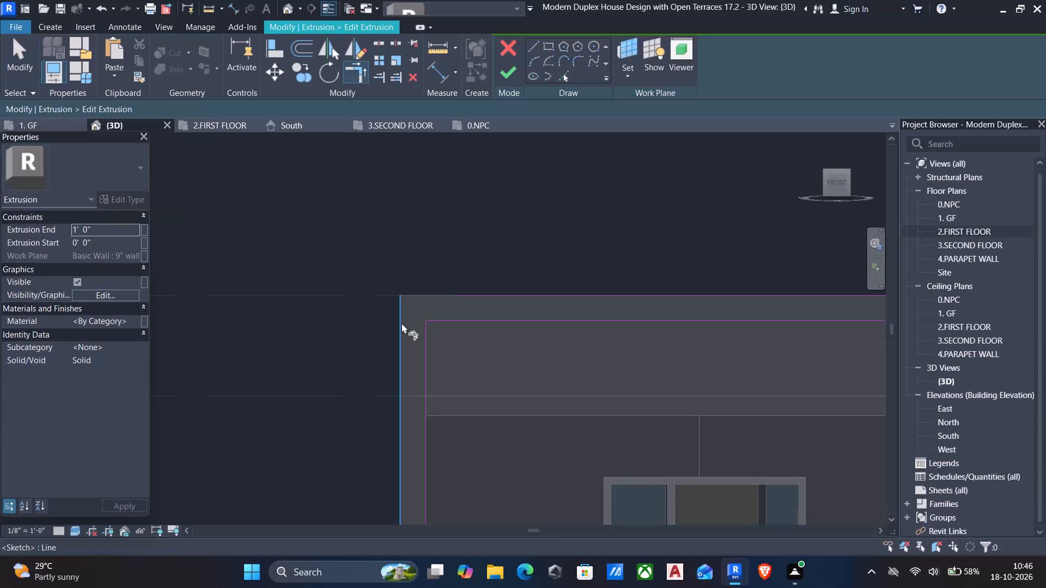
# Join the L-shaped band's outer vertical line and its top line into a closed corner with Trim/Extend to Corner.
pyautogui.click(402, 323)
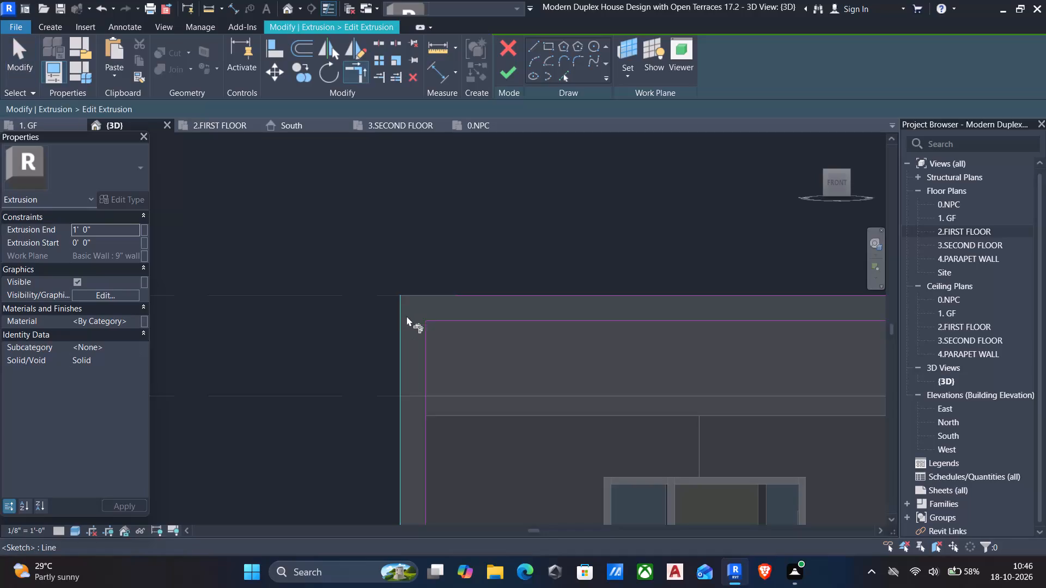
pyautogui.click(476, 289)
# Finish the band's edited extrusion sketch and complete the in-place model.
pyautogui.scroll(-5, 463, 315)
pyautogui.scroll(-4, 499, 382)
pyautogui.moveTo(499, 382); pyautogui.dragTo(496, 307, button='middle')
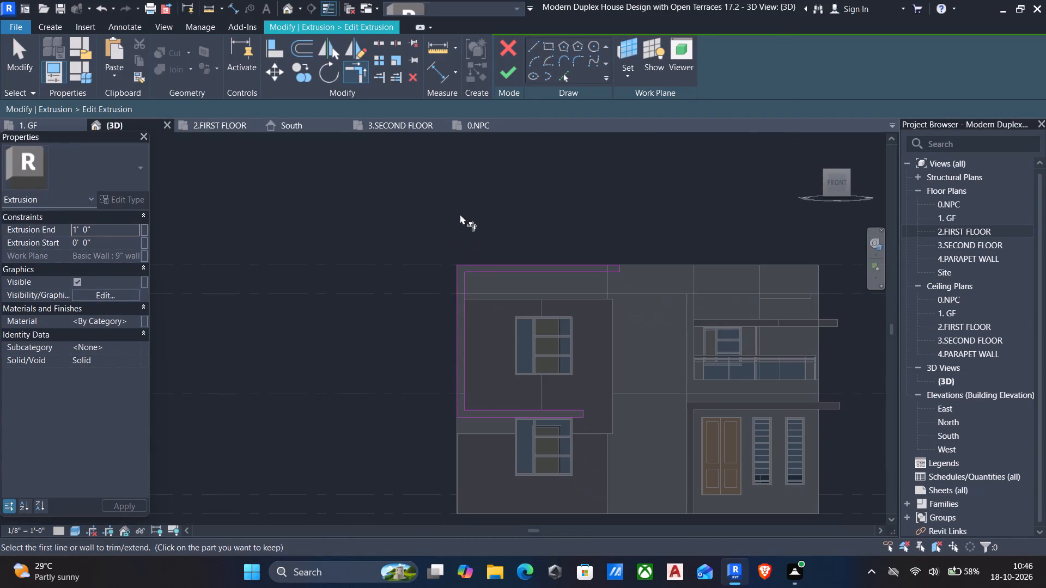
pyautogui.click(512, 72)
pyautogui.scroll(-3, 533, 239)
pyautogui.moveTo(542, 264); pyautogui.dragTo(372, 345, button='middle')
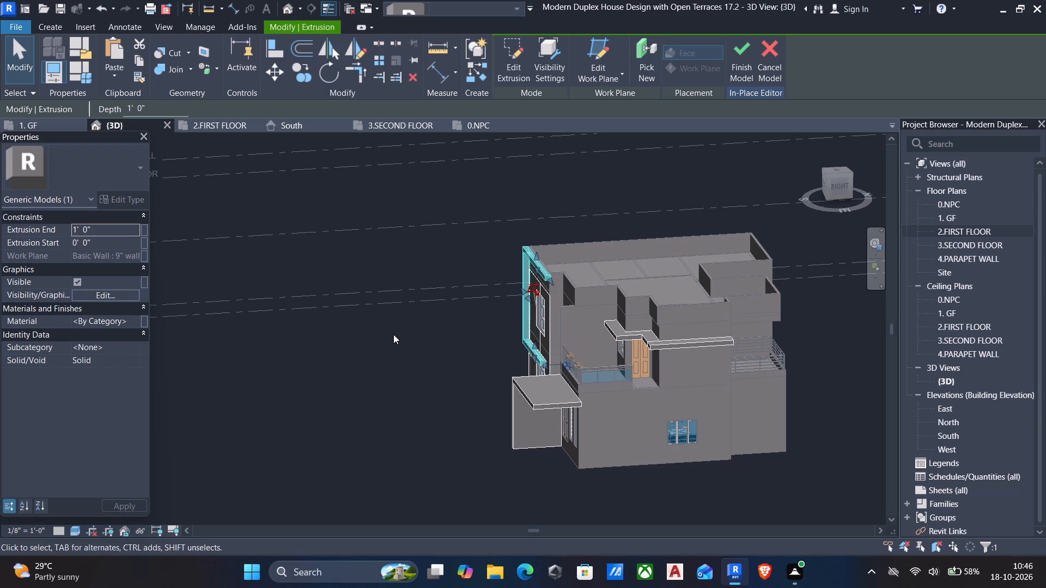
pyautogui.press('Escape')
pyautogui.scroll(1, 473, 362)
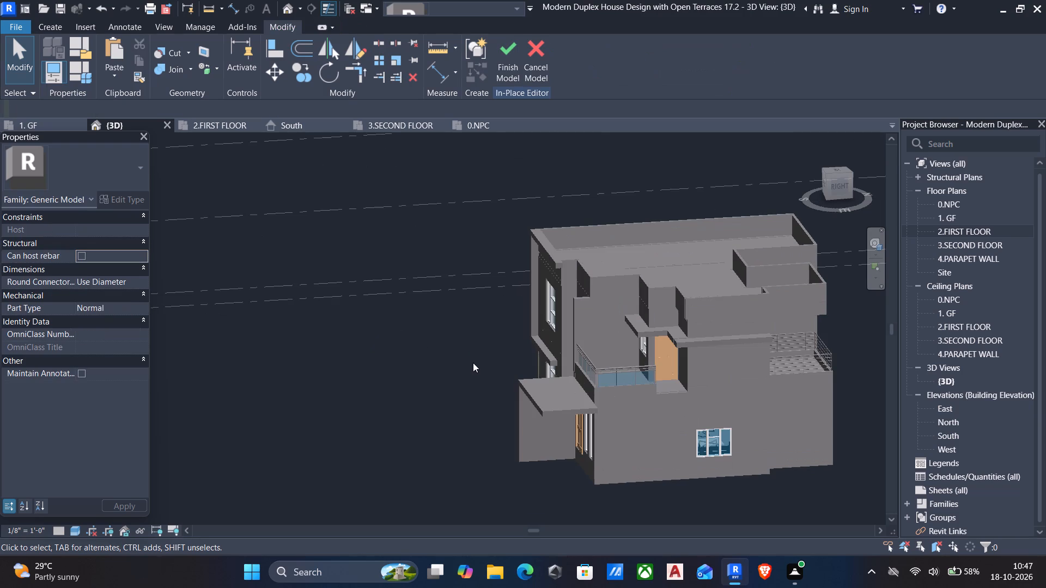
pyautogui.moveTo(473, 363); pyautogui.dragTo(501, 362, button='middle')
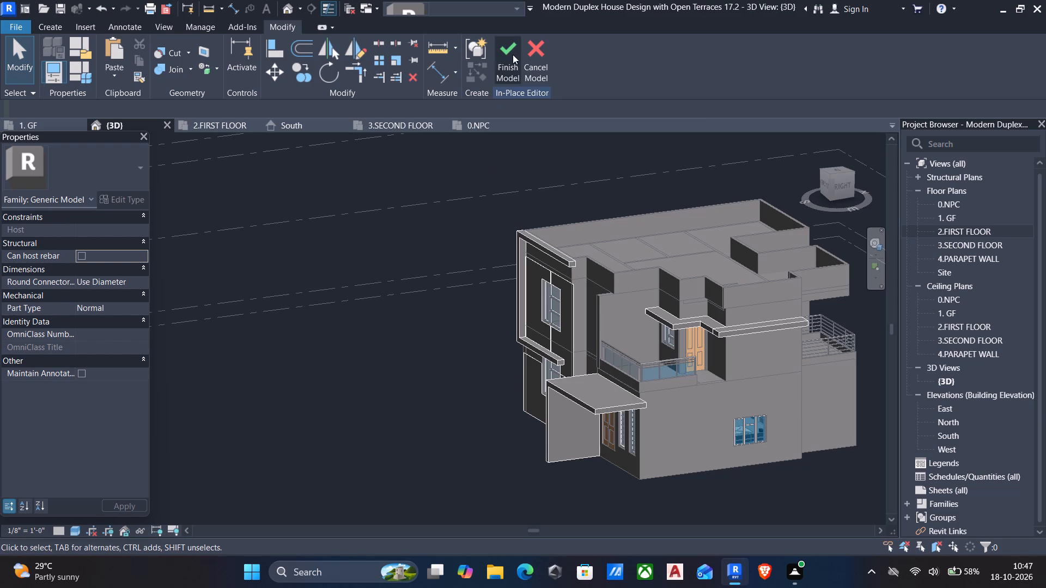
pyautogui.click(507, 48)
# Examine the extended facade band, its top arm and the adjoining parapet and terrace walls from several angles.
pyautogui.scroll(4, 582, 303)
pyautogui.scroll(1, 446, 324)
pyautogui.keyDown('shift'); pyautogui.moveTo(446, 326); pyautogui.dragTo(470, 323, button='middle'); pyautogui.keyUp('shift')
pyautogui.scroll(4, 582, 283)
pyautogui.scroll(1, 631, 244)
pyautogui.keyDown('shift'); pyautogui.moveTo(630, 247); pyautogui.dragTo(604, 302, button='middle'); pyautogui.keyUp('shift')
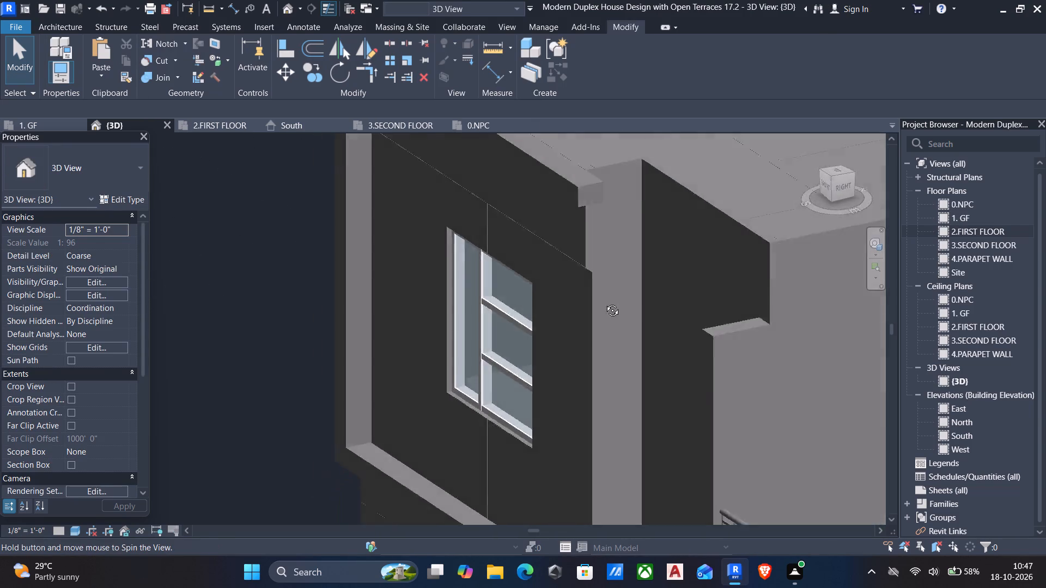
pyautogui.keyDown('shift'); pyautogui.moveTo(604, 302); pyautogui.dragTo(533, 408, button='middle'); pyautogui.keyUp('shift')
pyautogui.scroll(-1, 511, 416)
pyautogui.keyDown('shift'); pyautogui.moveTo(436, 424); pyautogui.dragTo(674, 387, button='middle'); pyautogui.keyUp('shift')
pyautogui.scroll(-5, 674, 387)
pyautogui.keyDown('shift'); pyautogui.moveTo(670, 363); pyautogui.dragTo(683, 265, button='middle'); pyautogui.keyUp('shift')
pyautogui.keyDown('shift'); pyautogui.scroll(1, 599, 318); pyautogui.keyUp('shift')
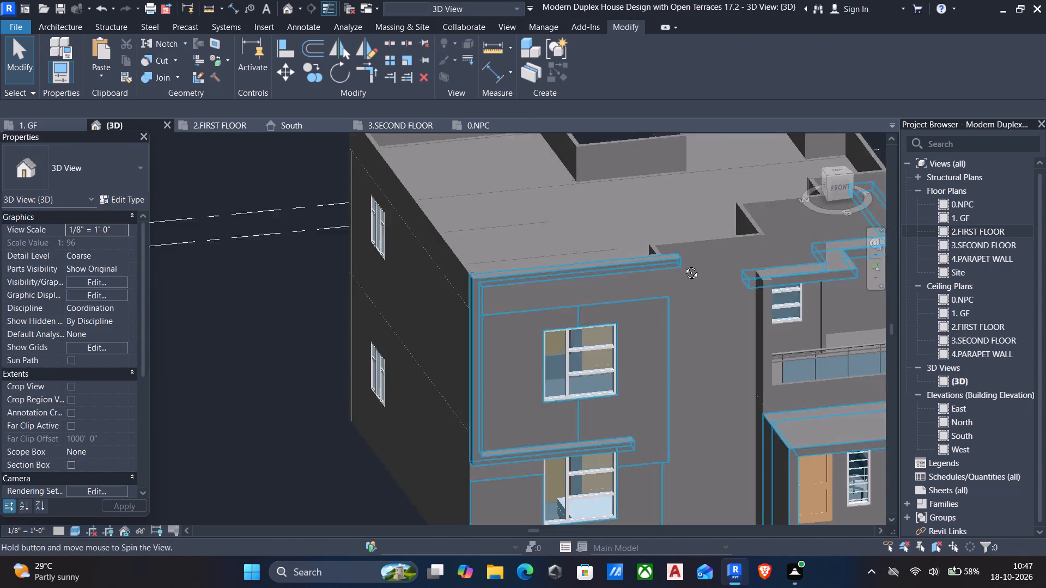
pyautogui.keyDown('shift'); pyautogui.moveTo(683, 265); pyautogui.dragTo(709, 234, button='middle'); pyautogui.keyUp('shift')
pyautogui.scroll(2, 828, 347)
pyautogui.moveTo(824, 348); pyautogui.dragTo(778, 360, button='middle')
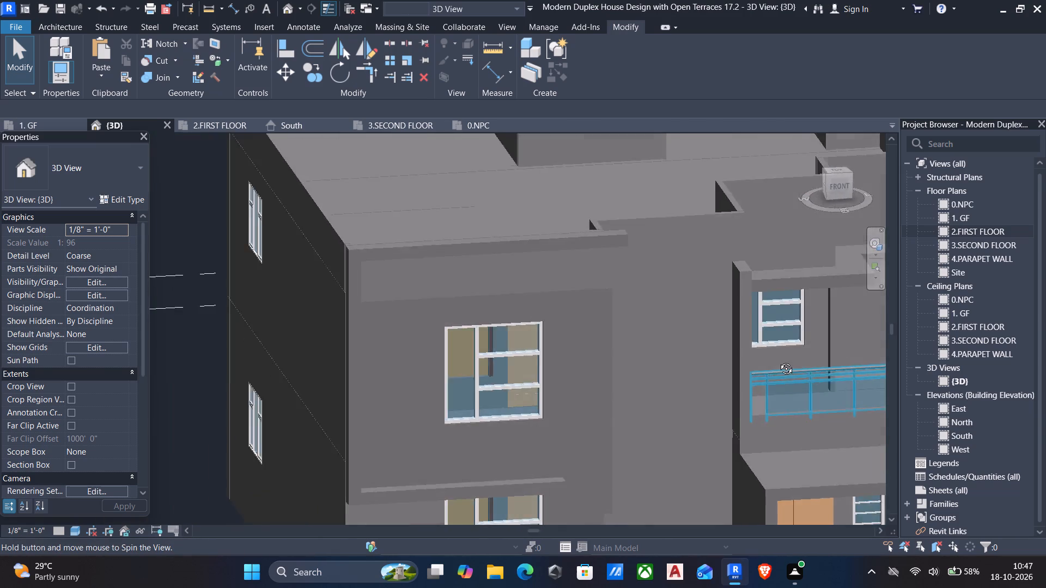
pyautogui.moveTo(778, 360); pyautogui.dragTo(616, 369, button='middle')
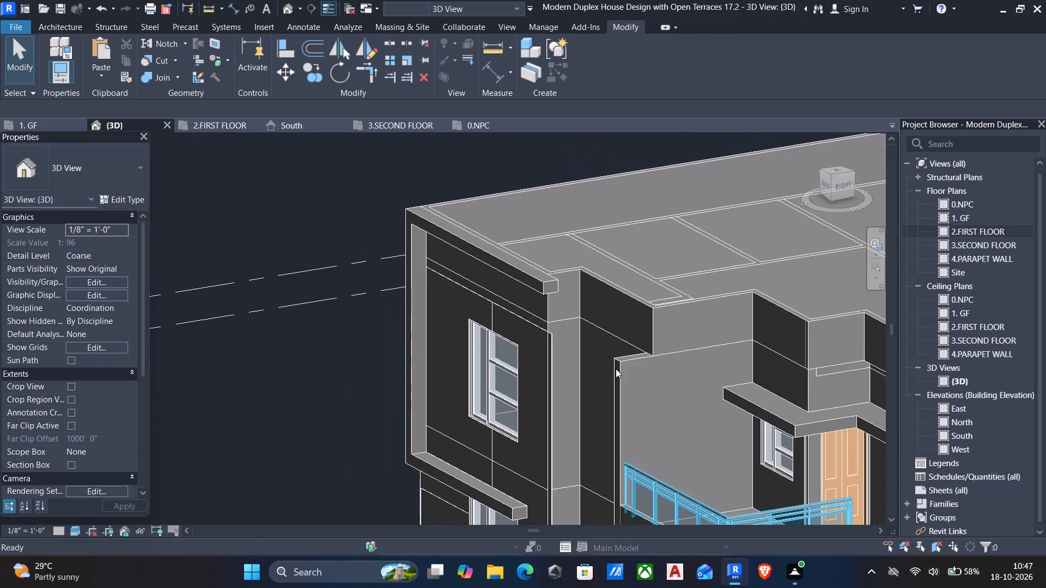
pyautogui.click(620, 365)
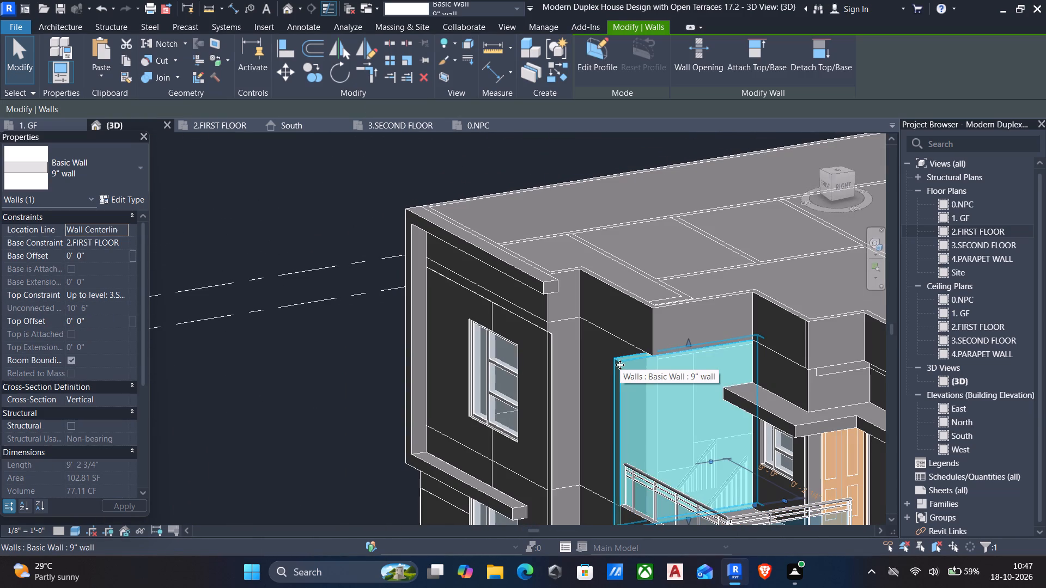
pyautogui.press('Escape')
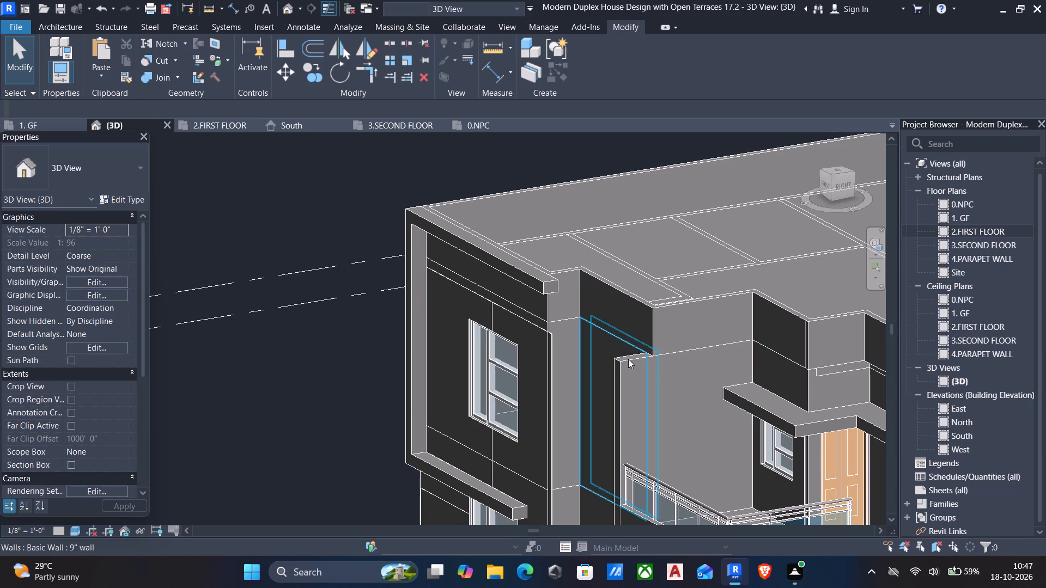
pyautogui.keyDown('shift'); pyautogui.moveTo(626, 372); pyautogui.dragTo(789, 416, button='middle'); pyautogui.keyUp('shift')
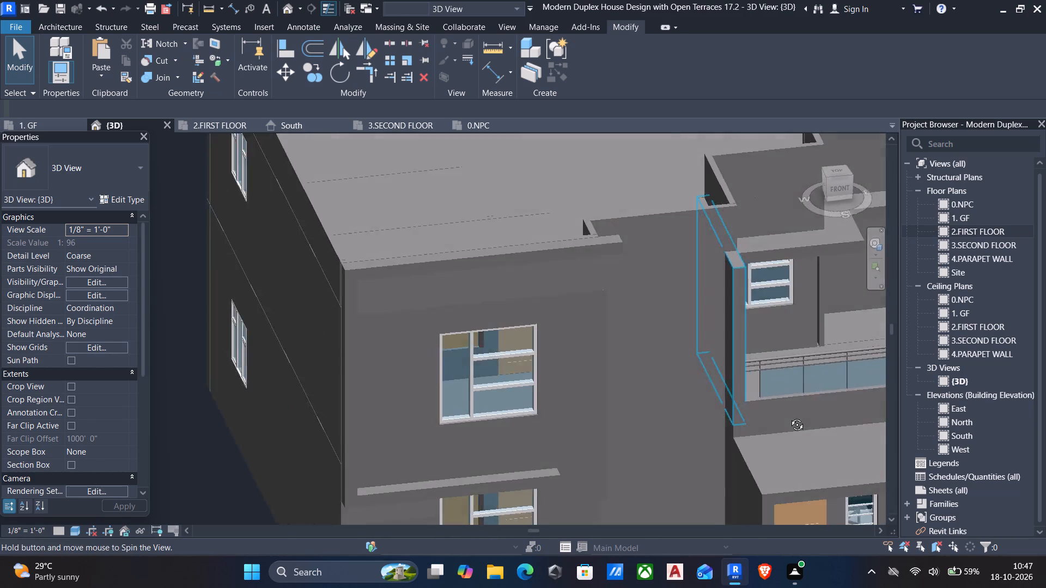
pyautogui.keyDown('shift'); pyautogui.moveTo(789, 416); pyautogui.dragTo(826, 437, button='middle'); pyautogui.keyUp('shift')
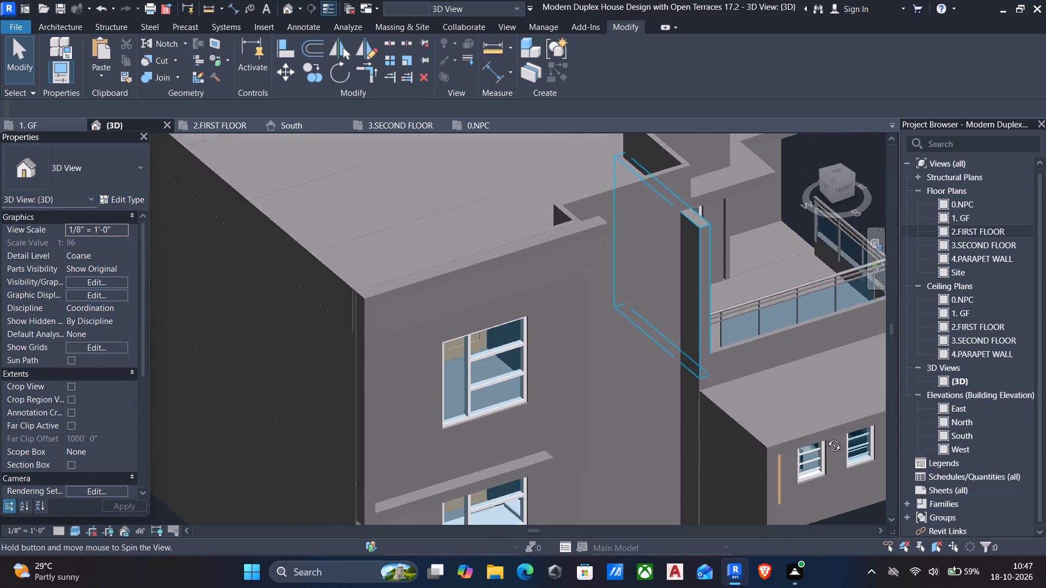
pyautogui.keyDown('shift'); pyautogui.moveTo(826, 437); pyautogui.dragTo(619, 429, button='middle'); pyautogui.keyUp('shift')
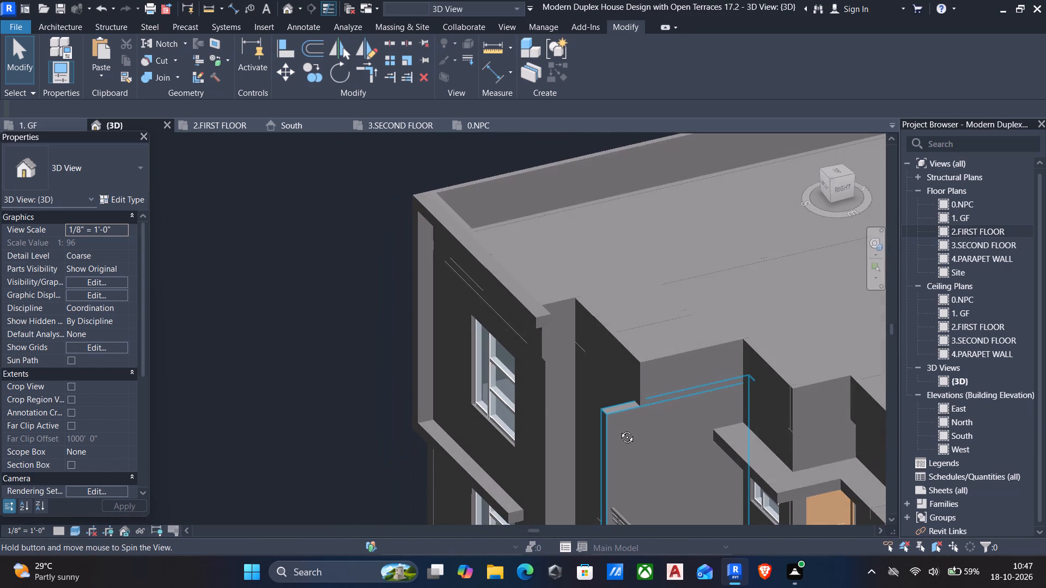
pyautogui.keyDown('shift'); pyautogui.moveTo(619, 429); pyautogui.dragTo(697, 386, button='middle'); pyautogui.keyUp('shift')
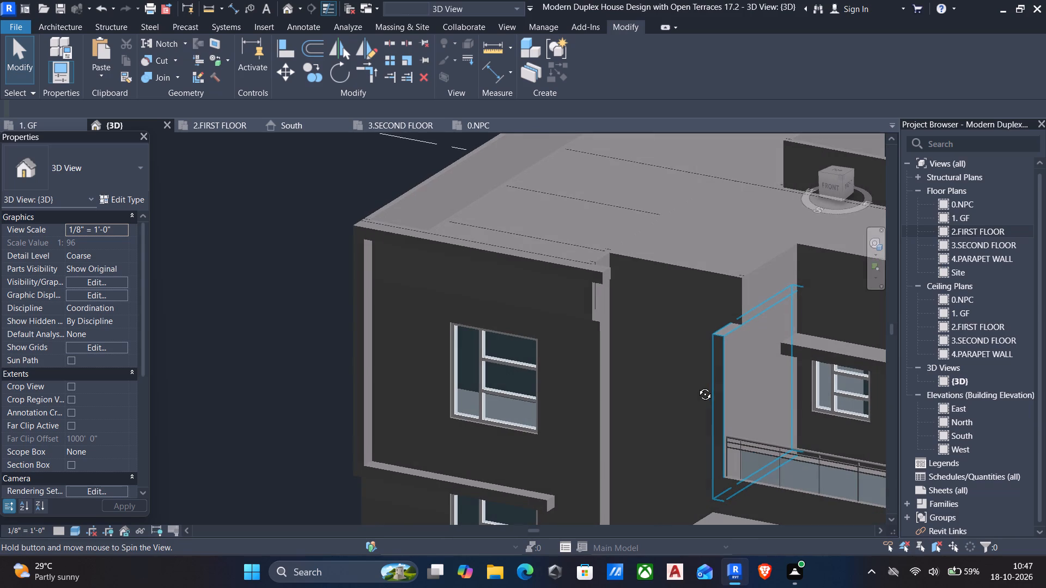
pyautogui.keyDown('shift'); pyautogui.moveTo(697, 386); pyautogui.dragTo(686, 369, button='middle'); pyautogui.keyUp('shift')
pyautogui.keyDown('shift'); pyautogui.scroll(-4, 686, 369); pyautogui.keyUp('shift')
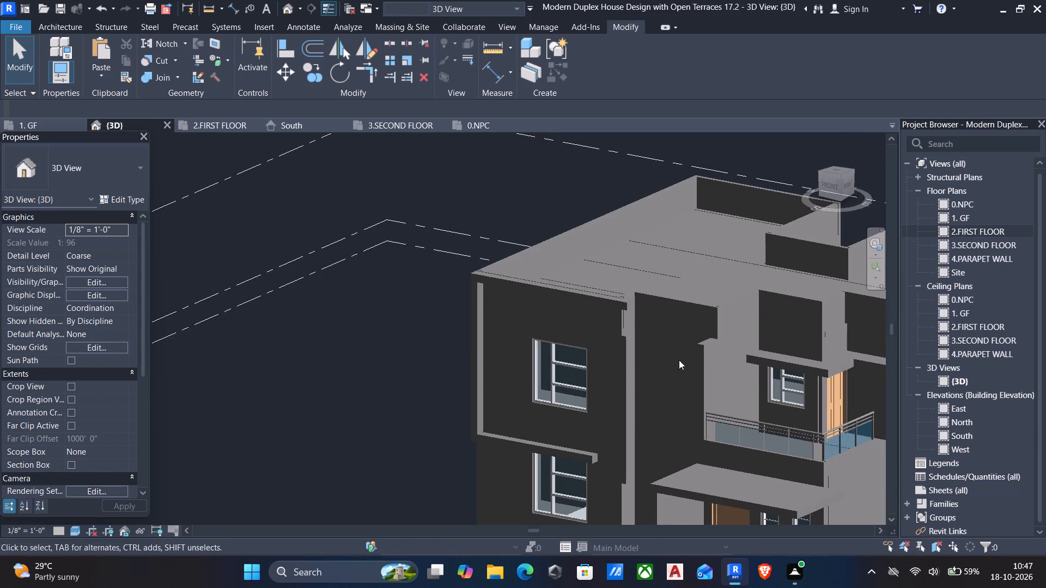
pyautogui.moveTo(498, 327); pyautogui.dragTo(285, 278, button='middle')
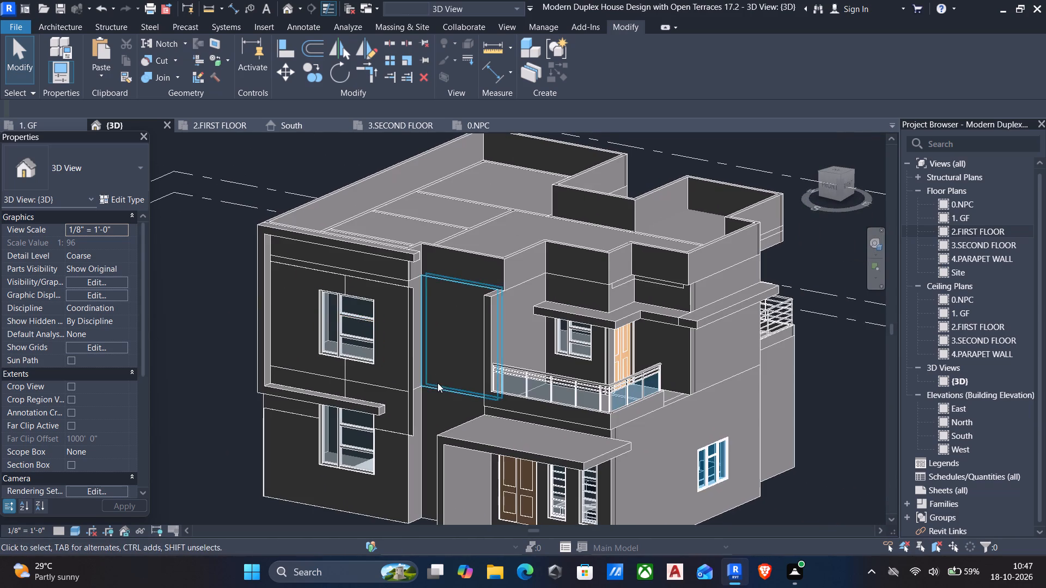
pyautogui.moveTo(437, 384); pyautogui.dragTo(448, 334, button='middle')
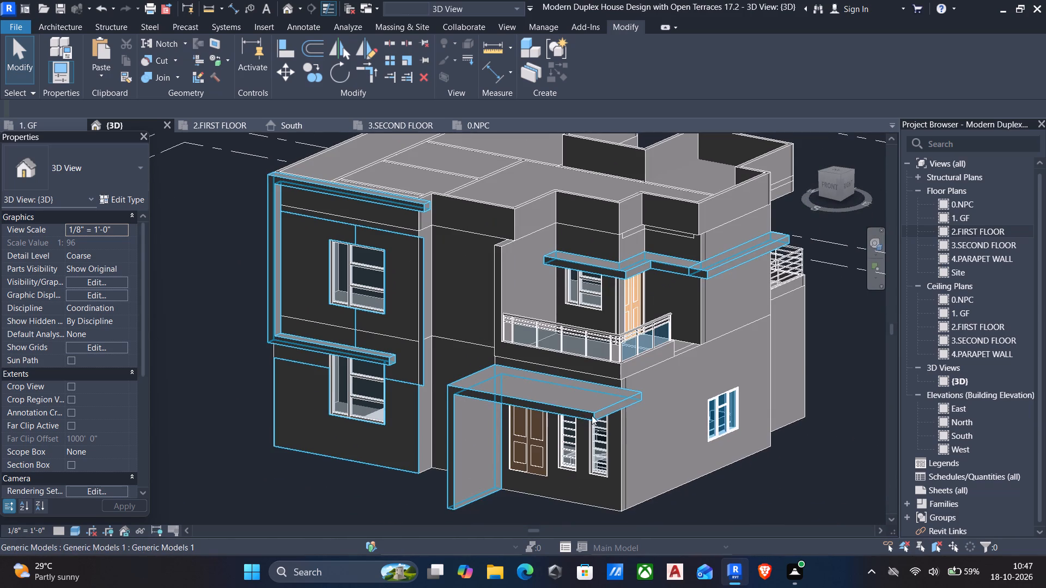
# Examine the entrance canopy, the side elevation and the building's underside, returning to a front view.
pyautogui.scroll(1, 604, 416)
pyautogui.moveTo(685, 425); pyautogui.dragTo(682, 381, button='middle')
pyautogui.moveTo(561, 418); pyautogui.dragTo(621, 362, button='middle')
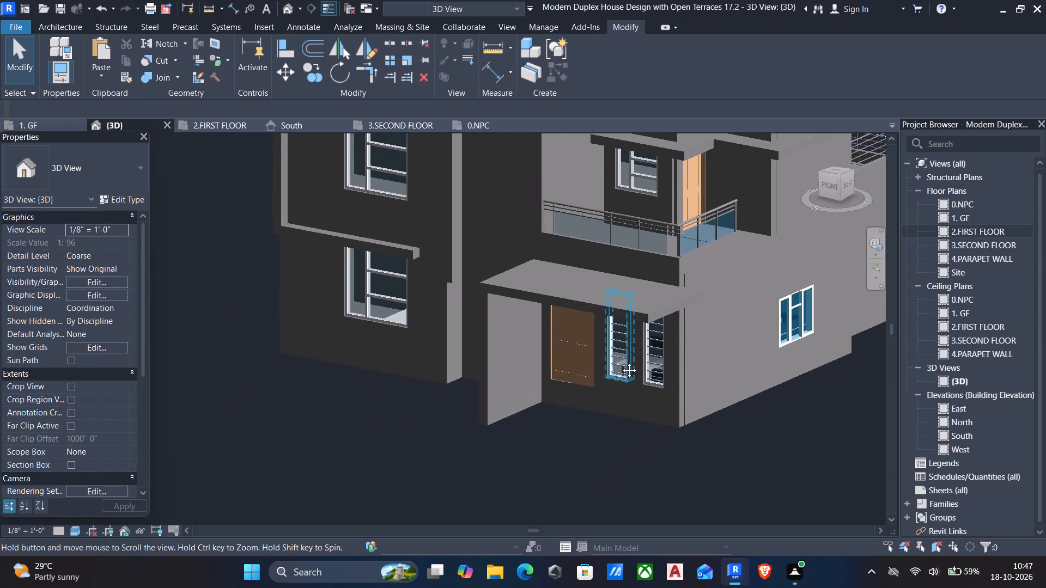
pyautogui.moveTo(621, 362); pyautogui.dragTo(621, 361, button='middle')
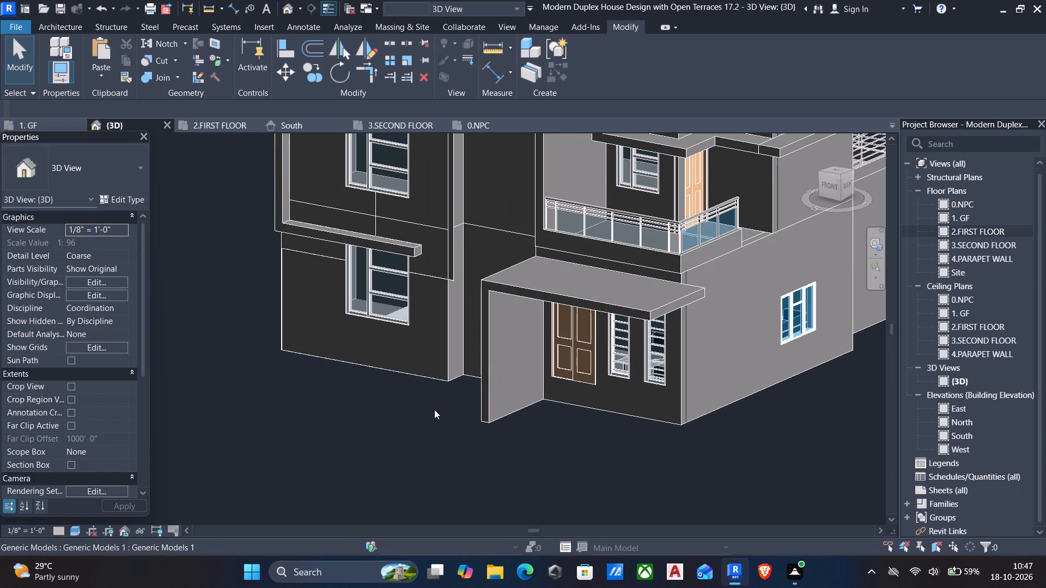
pyautogui.scroll(-2, 434, 408)
pyautogui.keyDown('shift'); pyautogui.moveTo(440, 409); pyautogui.dragTo(656, 392, button='middle'); pyautogui.keyUp('shift')
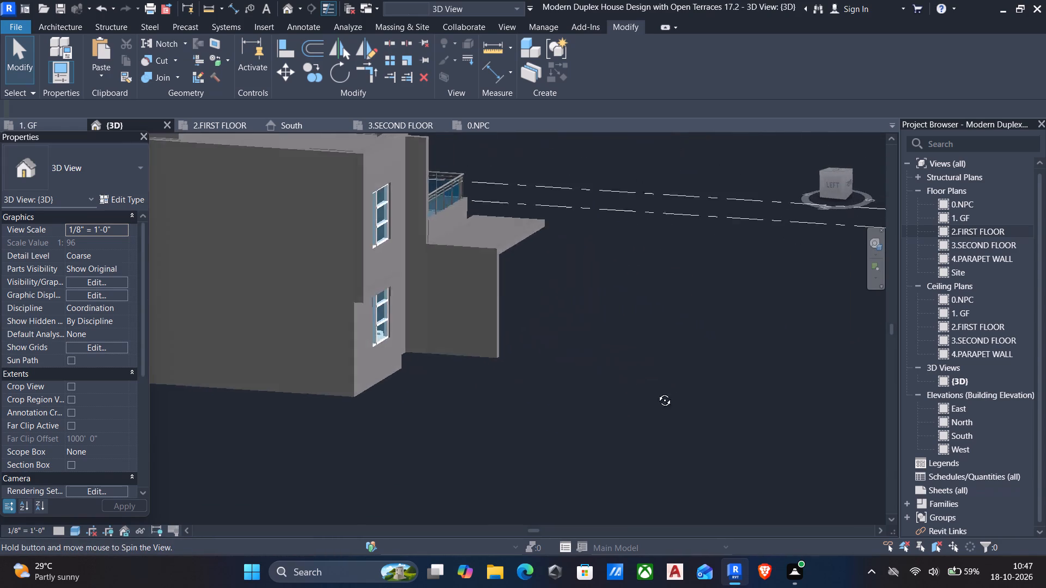
pyautogui.keyDown('shift'); pyautogui.moveTo(656, 392); pyautogui.dragTo(673, 211, button='middle'); pyautogui.keyUp('shift')
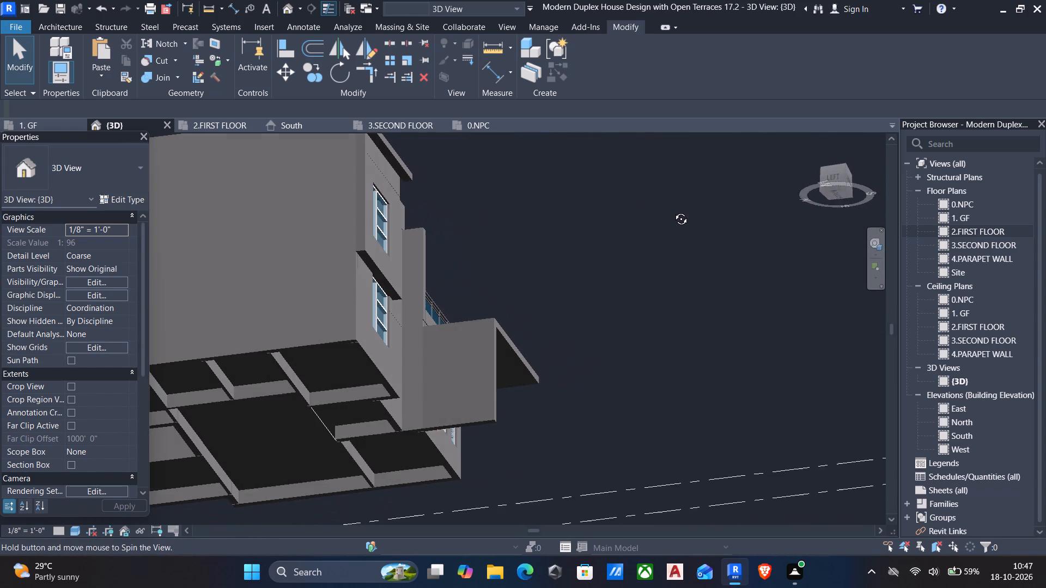
pyautogui.keyDown('shift'); pyautogui.moveTo(673, 211); pyautogui.dragTo(655, 275, button='middle'); pyautogui.keyUp('shift')
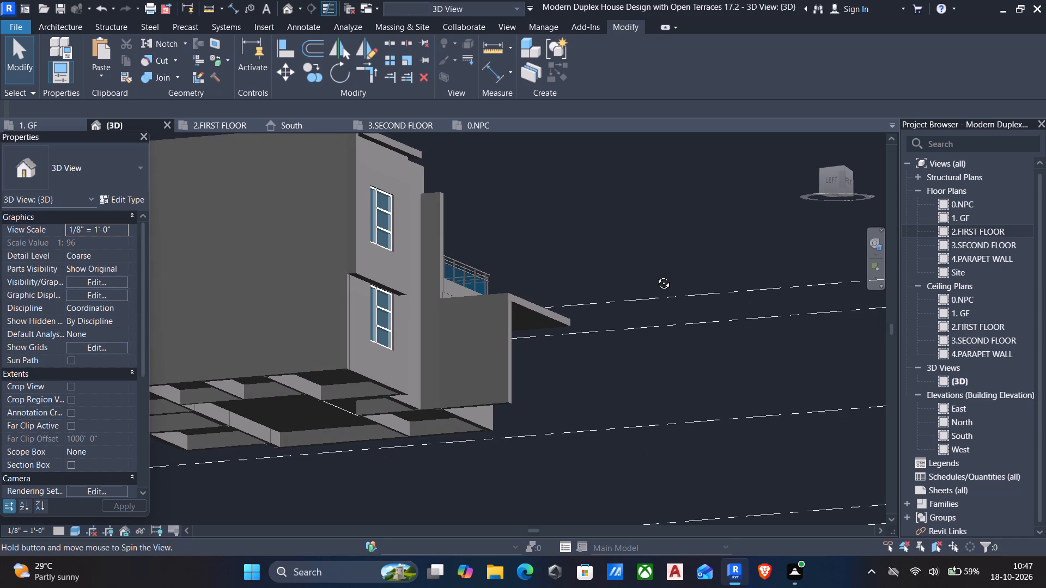
pyautogui.keyDown('shift'); pyautogui.moveTo(655, 275); pyautogui.dragTo(515, 380, button='middle'); pyautogui.keyUp('shift')
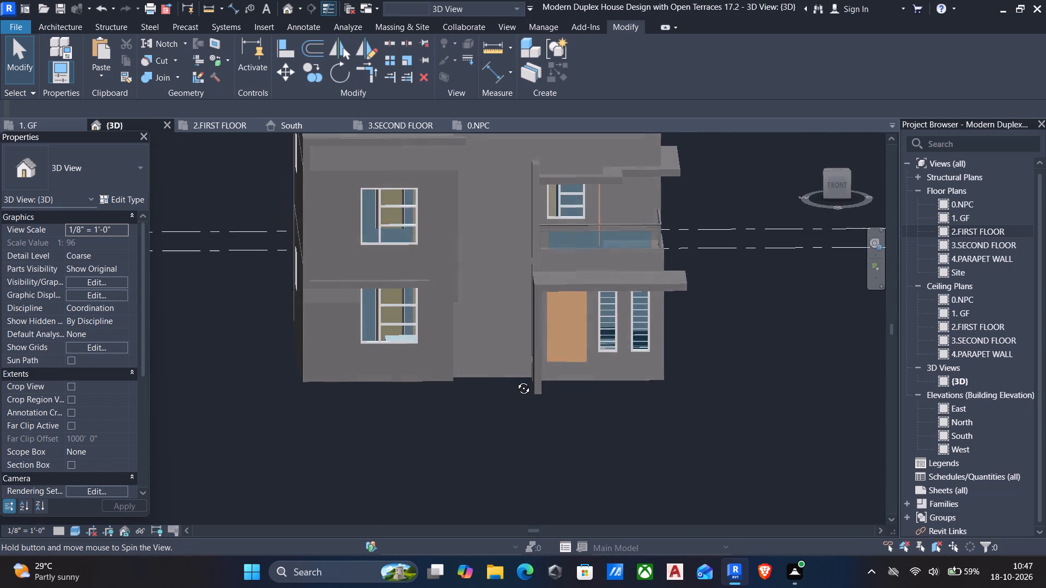
pyautogui.keyDown('shift'); pyautogui.moveTo(515, 380); pyautogui.dragTo(515, 380, button='middle'); pyautogui.keyUp('shift')
# Edit the facade's generic model in place and start a new extrusion with the panel face around the upper window as work plane.
pyautogui.scroll(4, 380, 181)
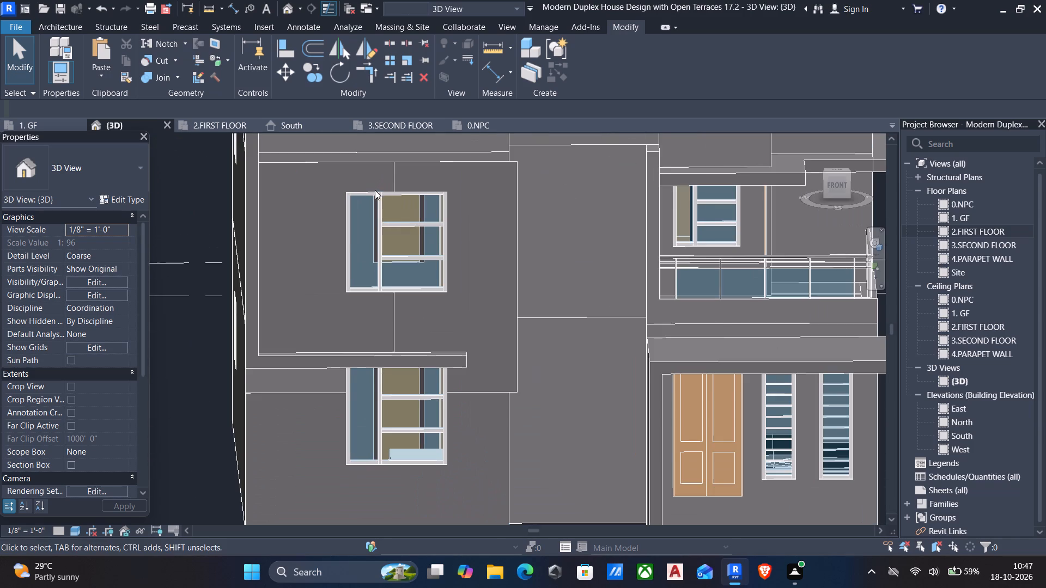
pyautogui.click(375, 190)
pyautogui.click(592, 49)
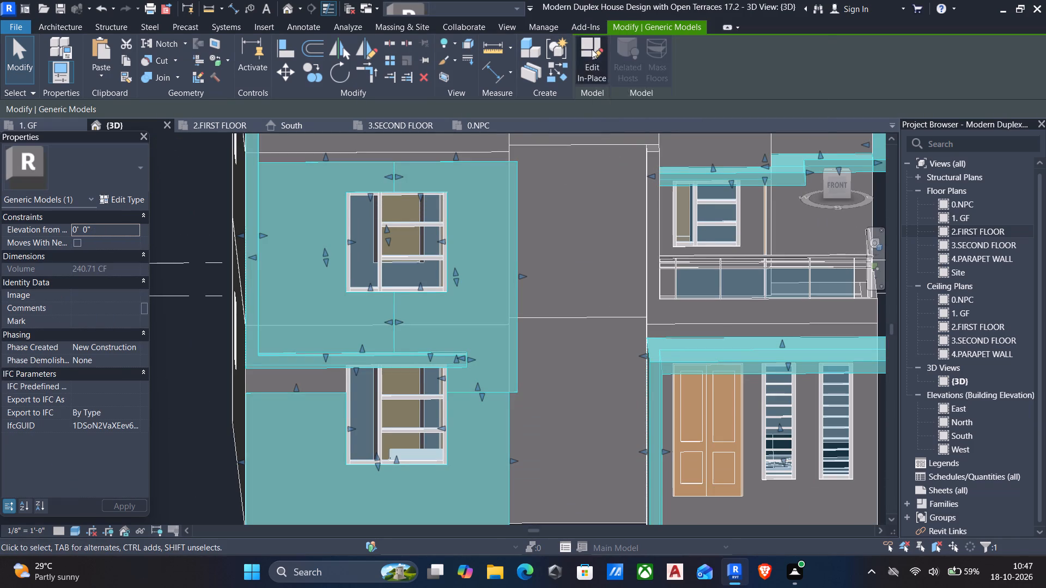
pyautogui.click(50, 21)
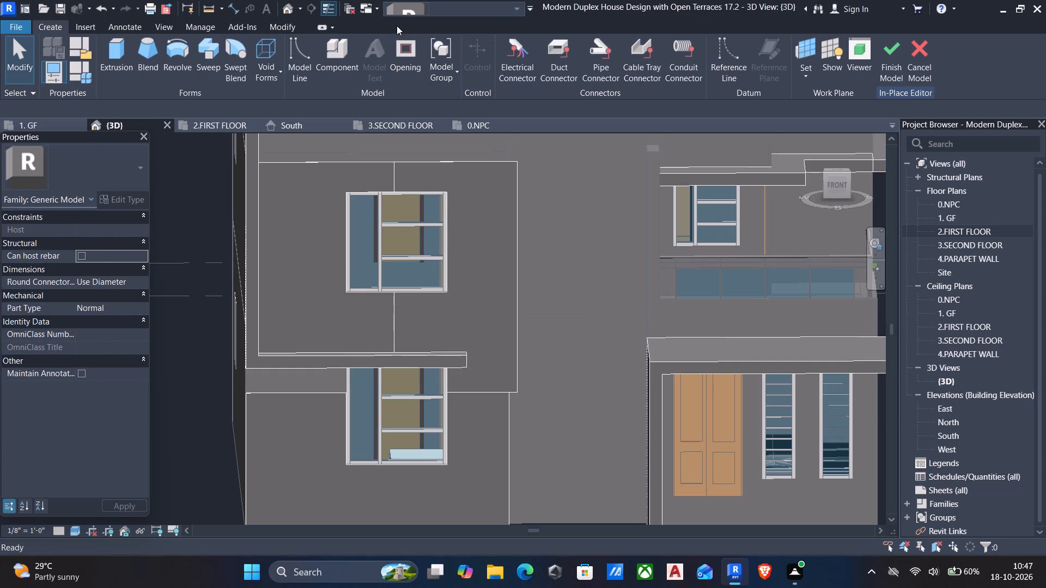
pyautogui.click(111, 53)
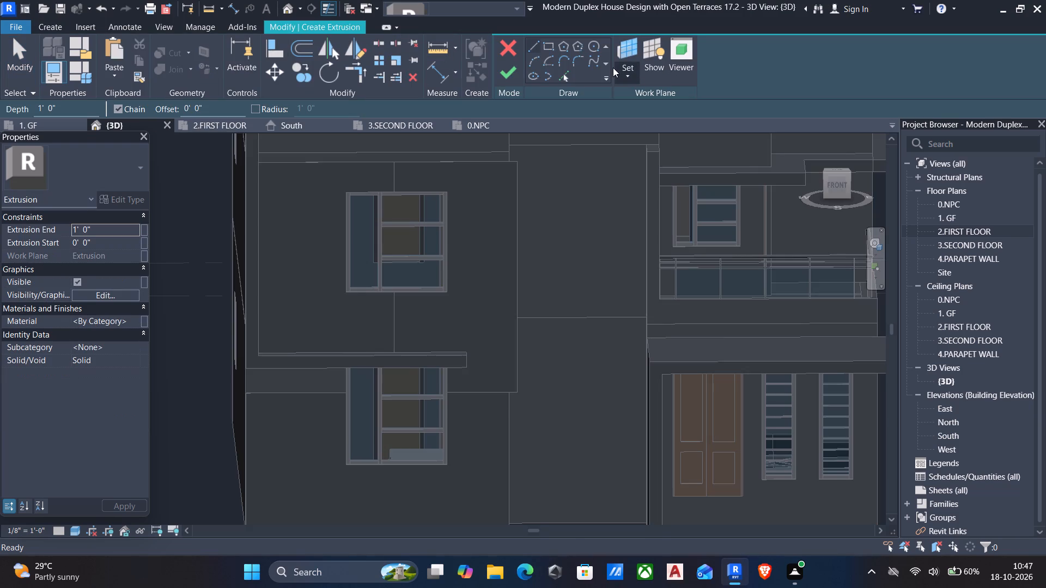
pyautogui.click(638, 81)
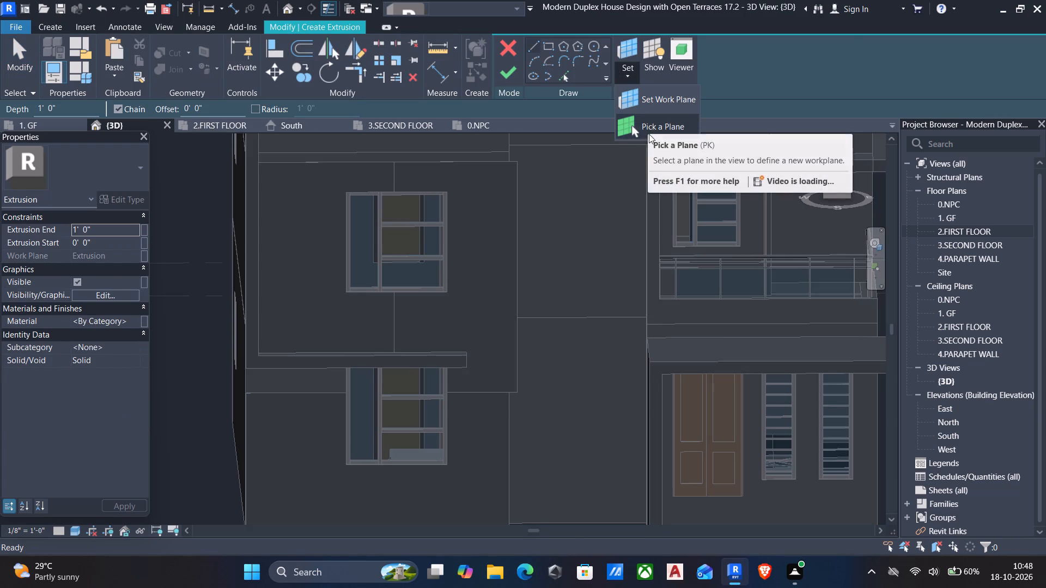
pyautogui.click(649, 133)
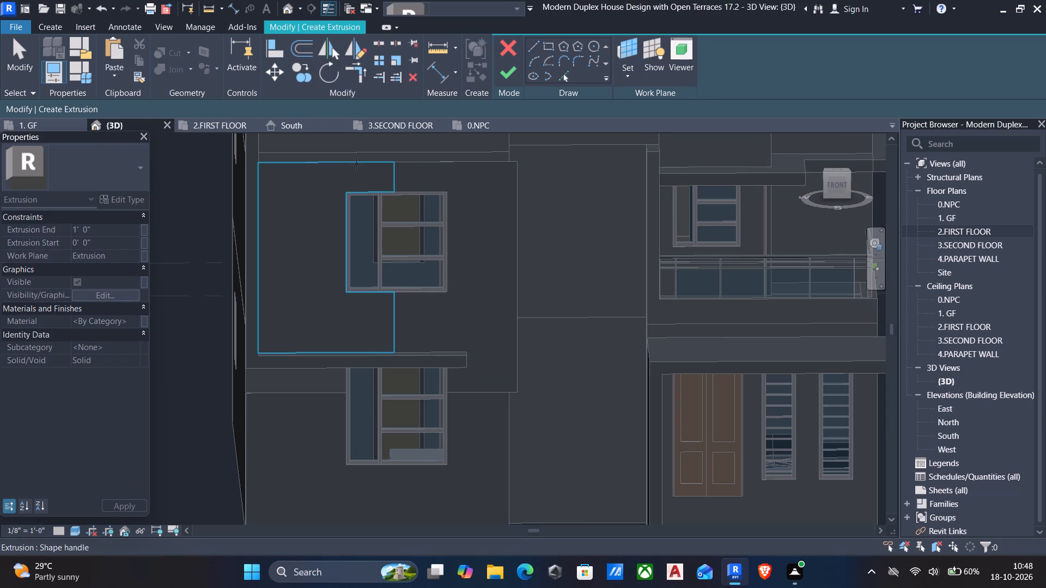
pyautogui.click(356, 164)
# Sketch a rectangle about 6'-5" wide and 8" high along the upper window's top edge, starting from the window's upper corner.
pyautogui.click(543, 45)
pyautogui.scroll(3, 372, 160)
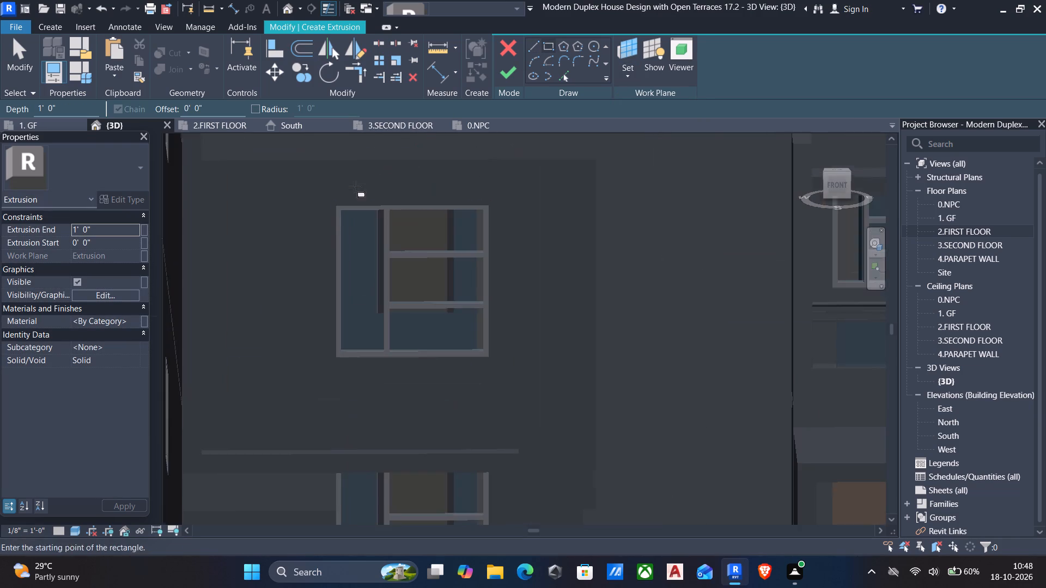
pyautogui.scroll(4, 324, 224)
pyautogui.moveTo(339, 191); pyautogui.dragTo(350, 189)
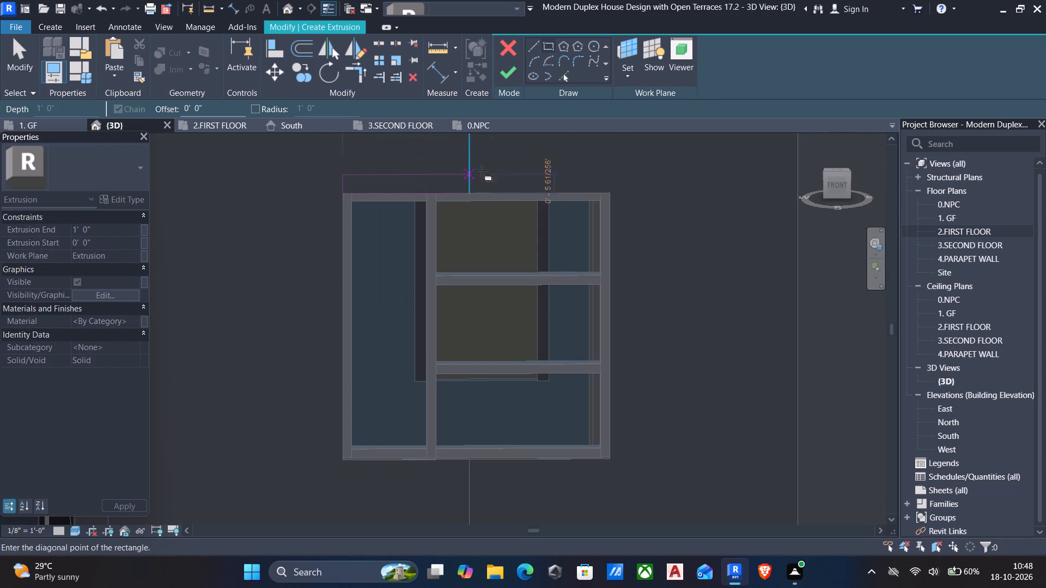
pyautogui.click(629, 164)
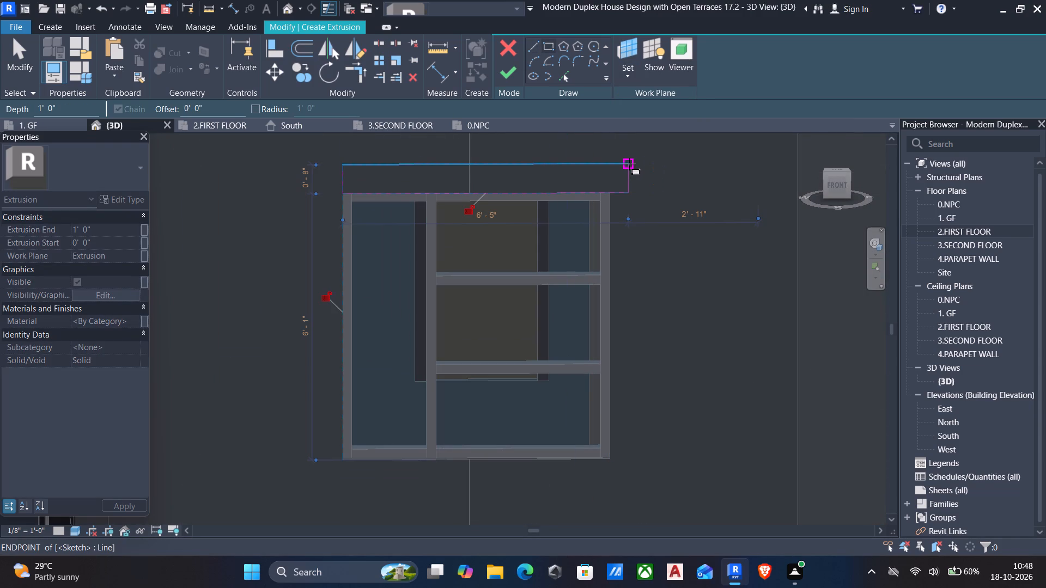
pyautogui.press('Escape')
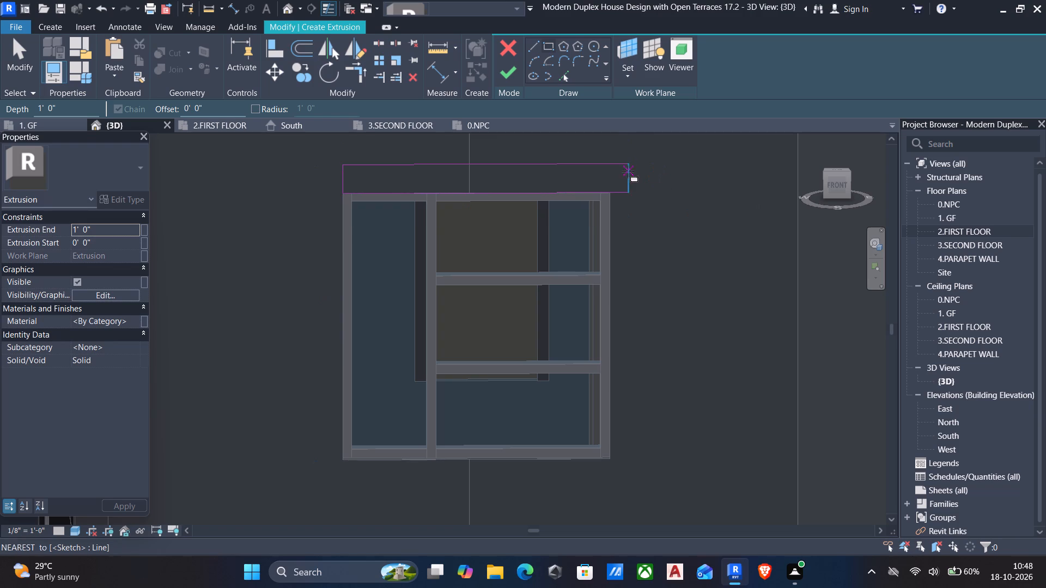
pyautogui.press('Escape')
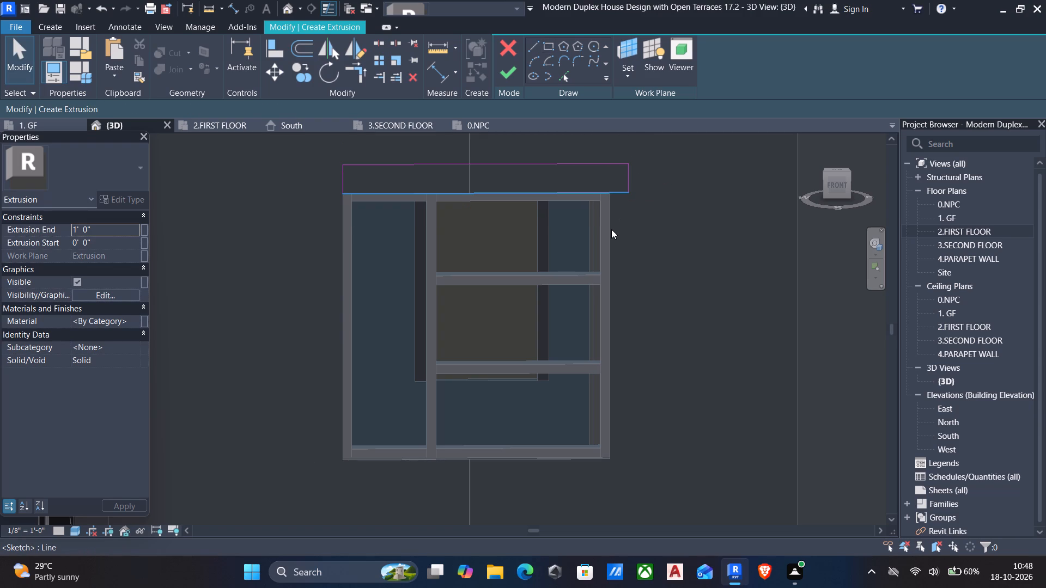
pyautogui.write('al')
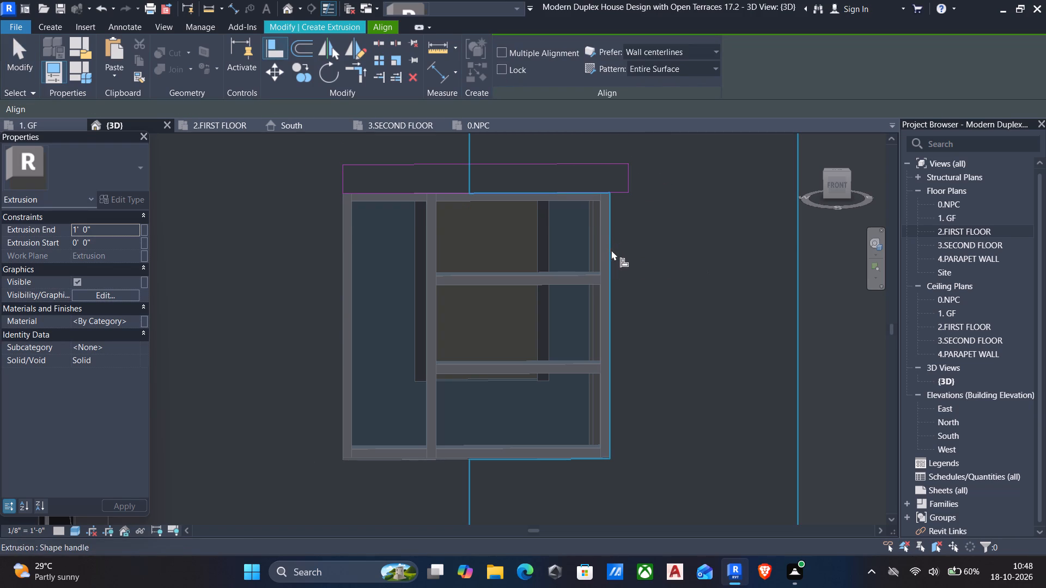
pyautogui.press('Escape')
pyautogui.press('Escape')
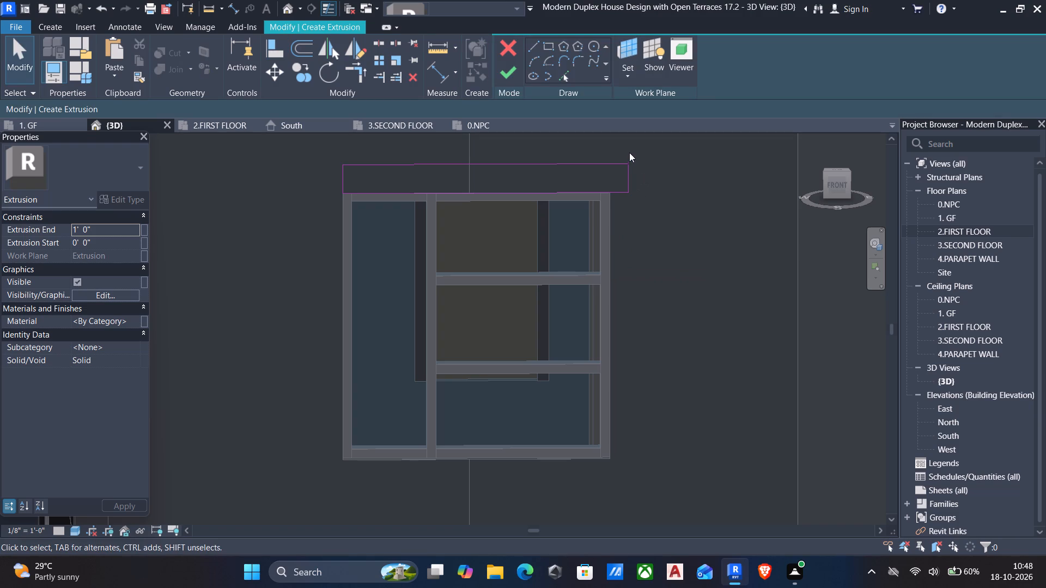
# Nudge the sketched rectangle's right end line inward to the window frame's outer edge, making the rectangle 6'-0" wide.
pyautogui.moveTo(643, 224); pyautogui.dragTo(642, 241)
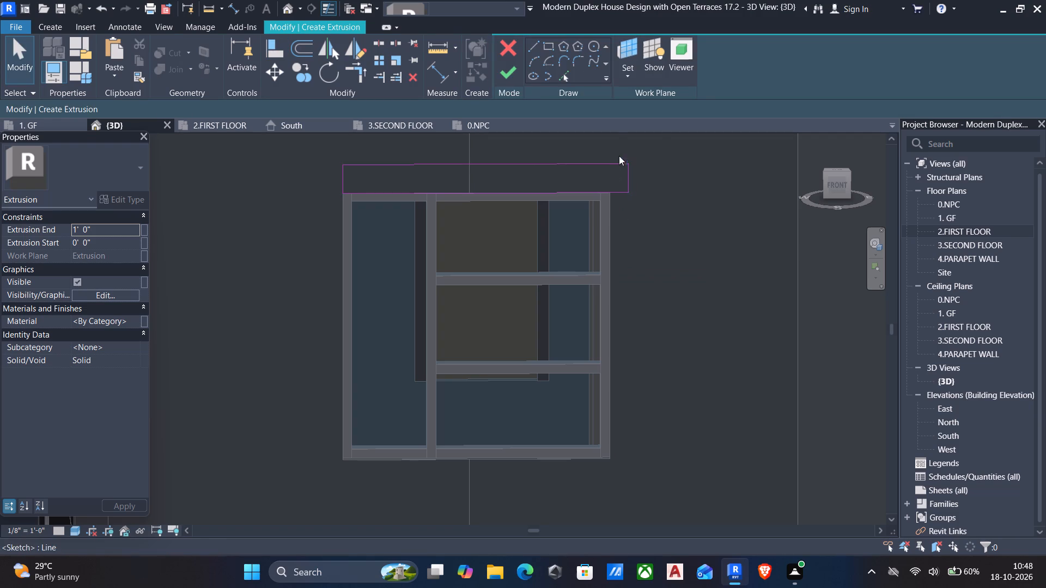
pyautogui.moveTo(613, 138); pyautogui.dragTo(667, 247)
pyautogui.press('Left')
pyautogui.press('Left')
pyautogui.press('Left')
pyautogui.press('Left')
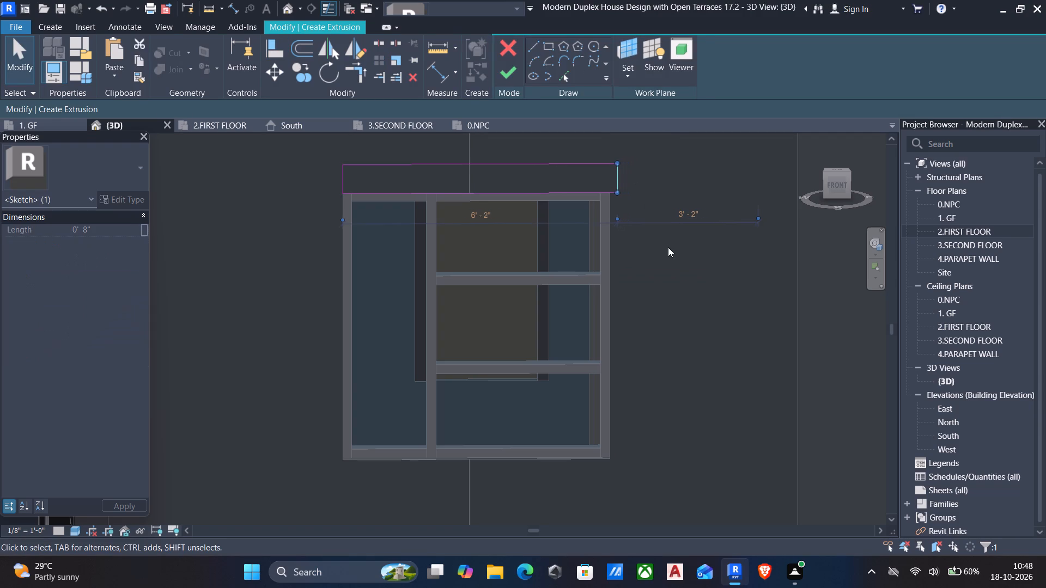
pyautogui.press('Left')
pyautogui.press('Left')
pyautogui.scroll(8, 599, 191)
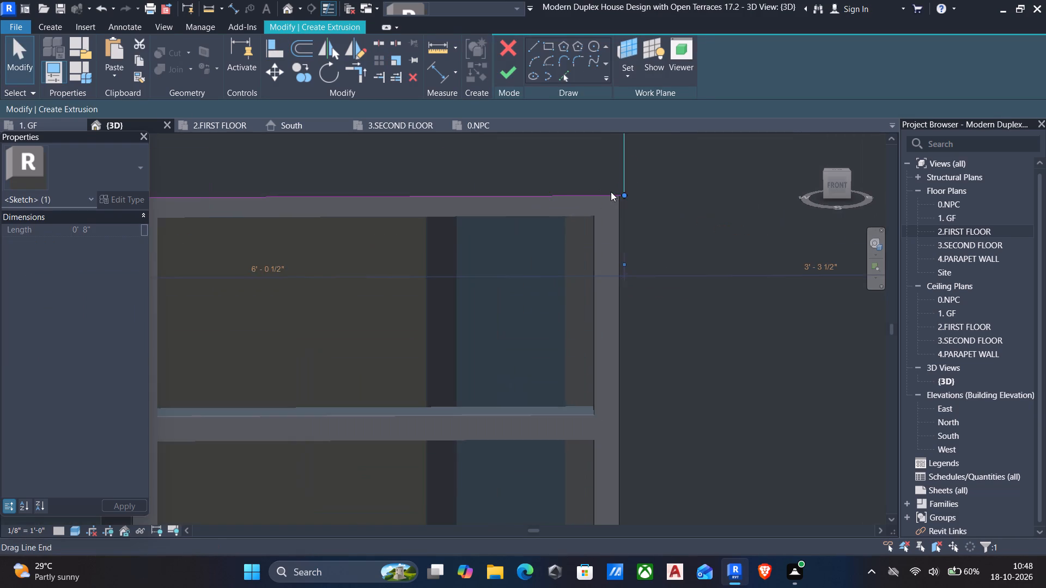
pyautogui.scroll(10, 611, 193)
pyautogui.press('Left')
pyautogui.press('Left')
pyautogui.press('Left')
pyautogui.press('Left')
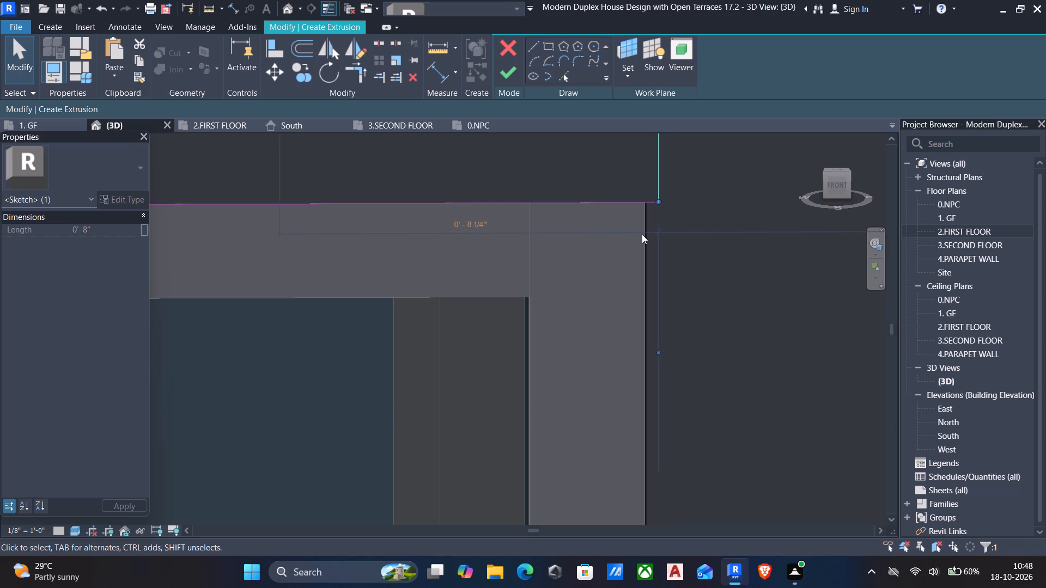
pyautogui.press('Left')
pyautogui.press('Left')
pyautogui.press('Left')
pyautogui.press('Left')
pyautogui.scroll(-6, 642, 234)
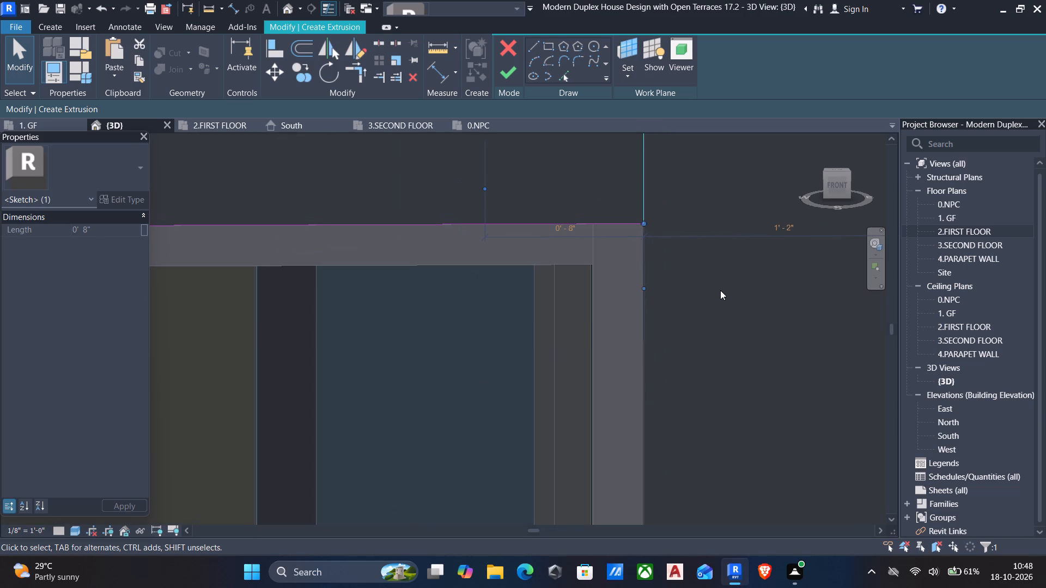
pyautogui.press('Escape')
pyautogui.scroll(-5, 720, 291)
pyautogui.moveTo(716, 297); pyautogui.dragTo(711, 297, button='middle')
pyautogui.scroll(-6, 711, 297)
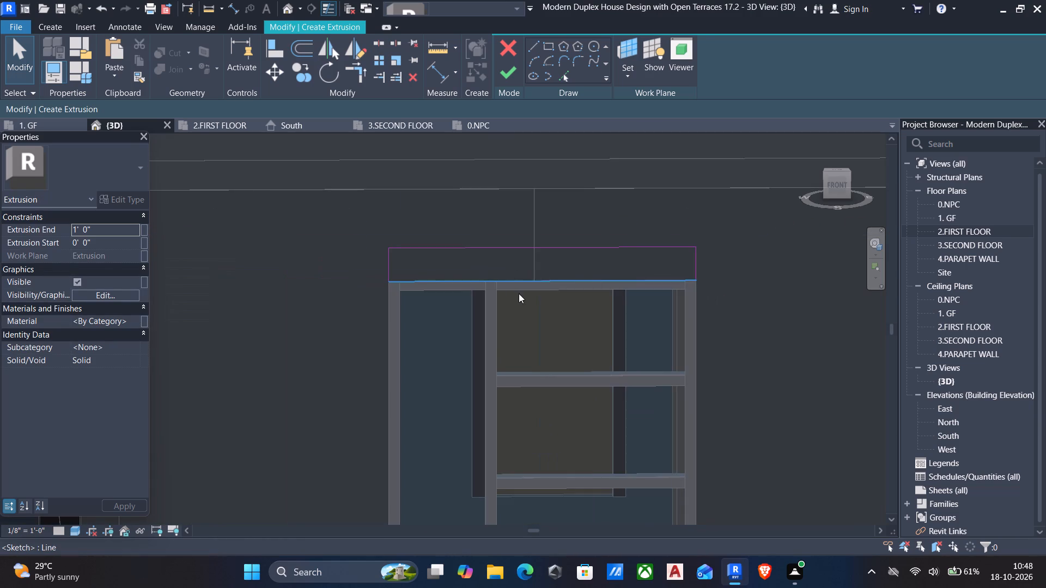
# Nudge the rectangle's right end line outward so it overhangs the window frame by 1'-0".
pyautogui.moveTo(527, 313); pyautogui.dragTo(498, 289, button='middle')
pyautogui.scroll(-4, 492, 290)
pyautogui.moveTo(573, 233); pyautogui.dragTo(636, 305)
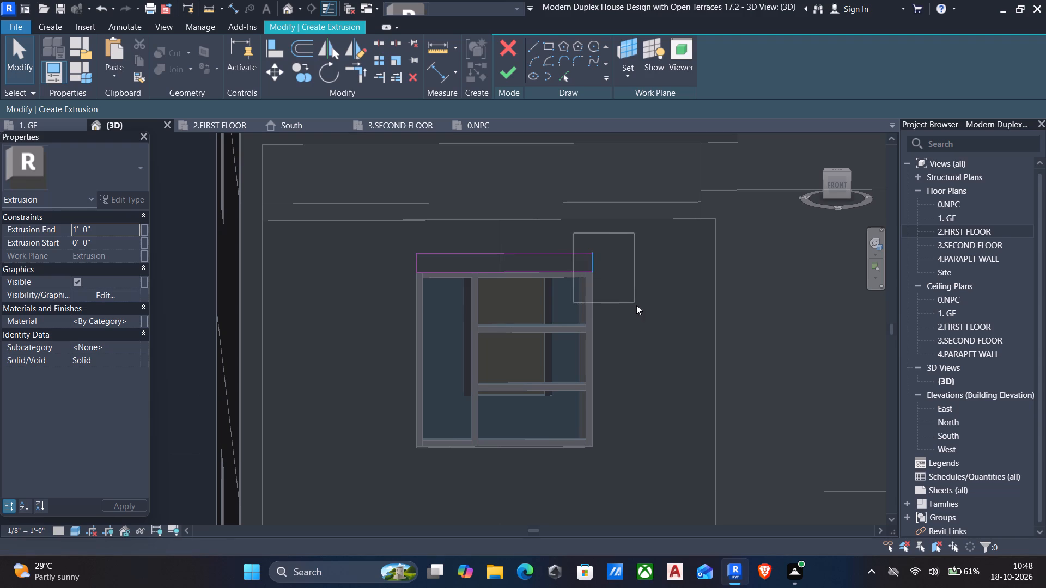
pyautogui.moveTo(636, 305); pyautogui.dragTo(642, 309)
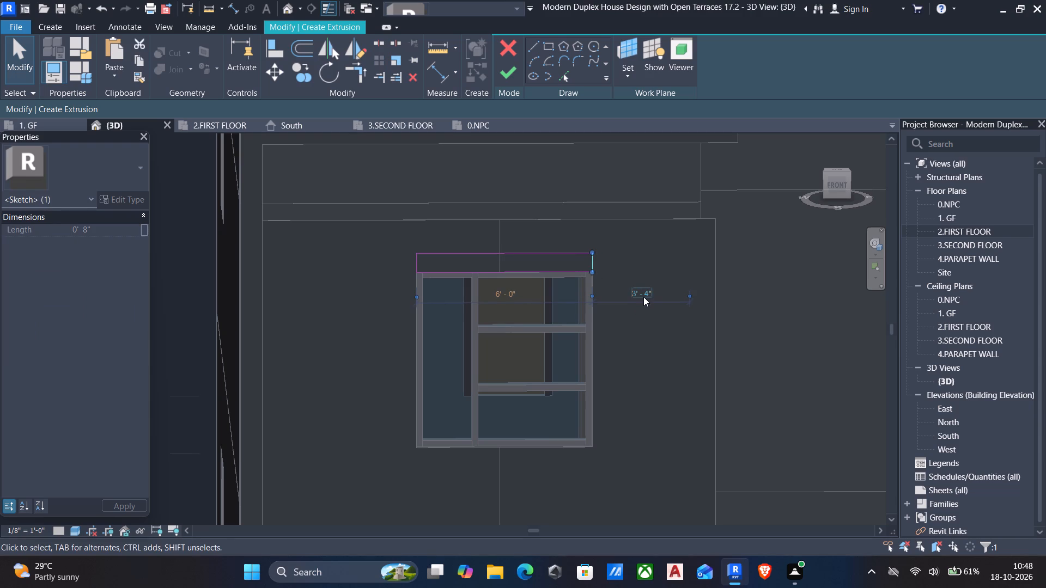
pyautogui.press('Right')
pyautogui.press('Right')
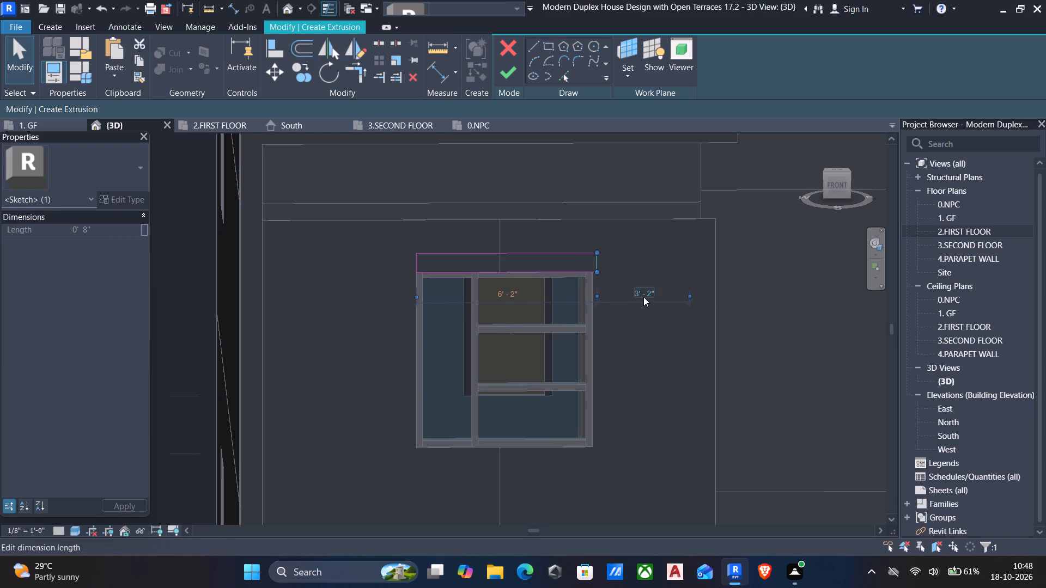
pyautogui.press('Right')
pyautogui.press('Right')
pyautogui.press('Right')
pyautogui.press('Right')
pyautogui.press('Right')
pyautogui.press('Right')
pyautogui.press('Right')
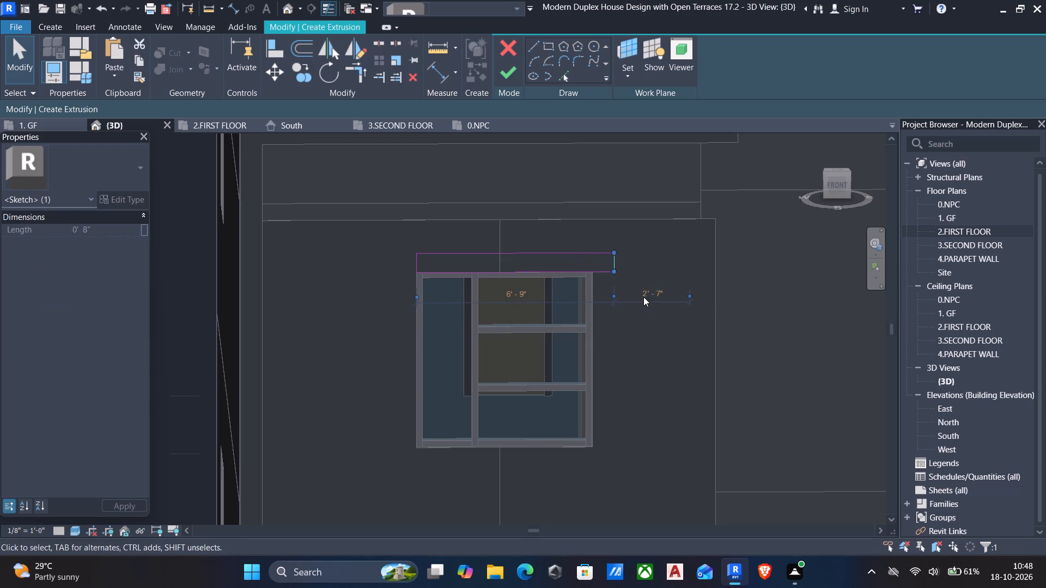
pyautogui.press('Right')
pyautogui.press('Right')
pyautogui.press('Right')
# Nudge the rectangle's left end line outward past the window frame until the rectangle is 8'-0" wide.
pyautogui.moveTo(353, 209); pyautogui.dragTo(437, 311)
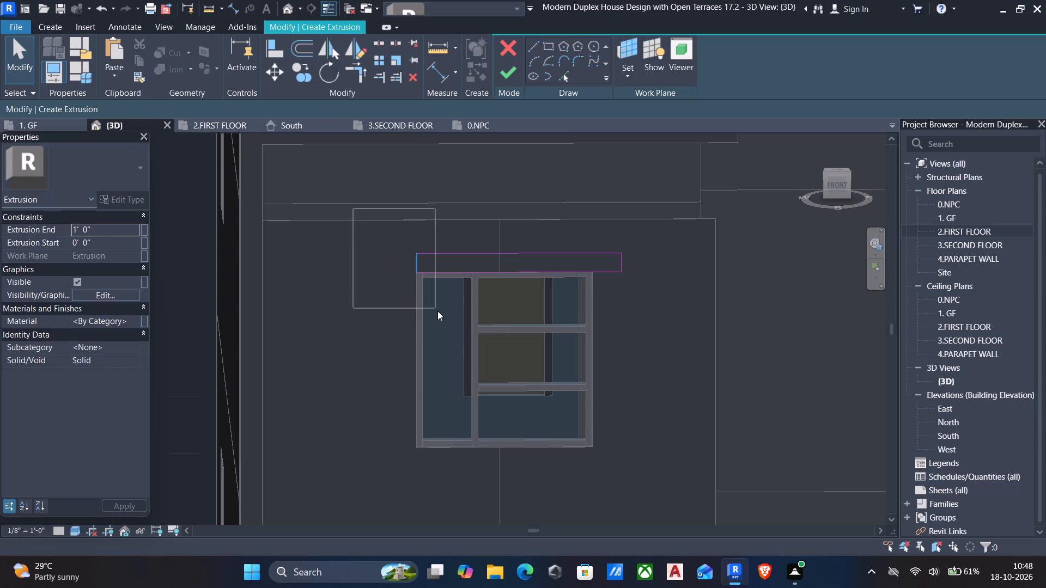
pyautogui.moveTo(437, 311); pyautogui.dragTo(438, 311)
pyautogui.press('Left')
pyautogui.press('Left')
pyautogui.press('Left')
pyautogui.press('Left')
pyautogui.press('Left')
pyautogui.press('Left')
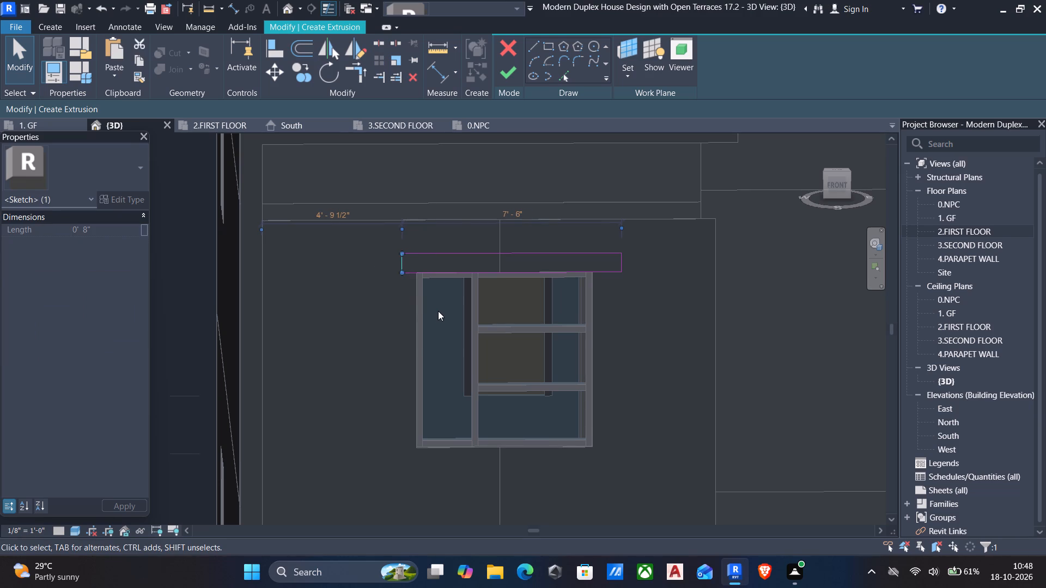
pyautogui.press('Left')
pyautogui.press('Left')
pyautogui.press('Left')
pyautogui.press('Left')
pyautogui.press('Left')
pyautogui.press('Left')
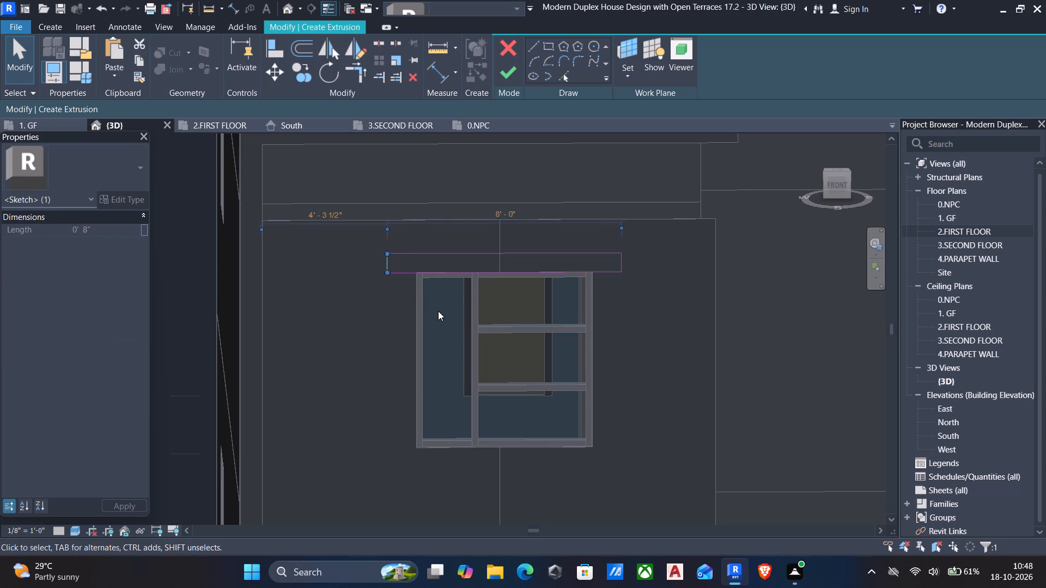
pyautogui.click(396, 383)
# Finish the extrusion sketch above the upper window and set the extrusion end to 2'.
pyautogui.click(506, 68)
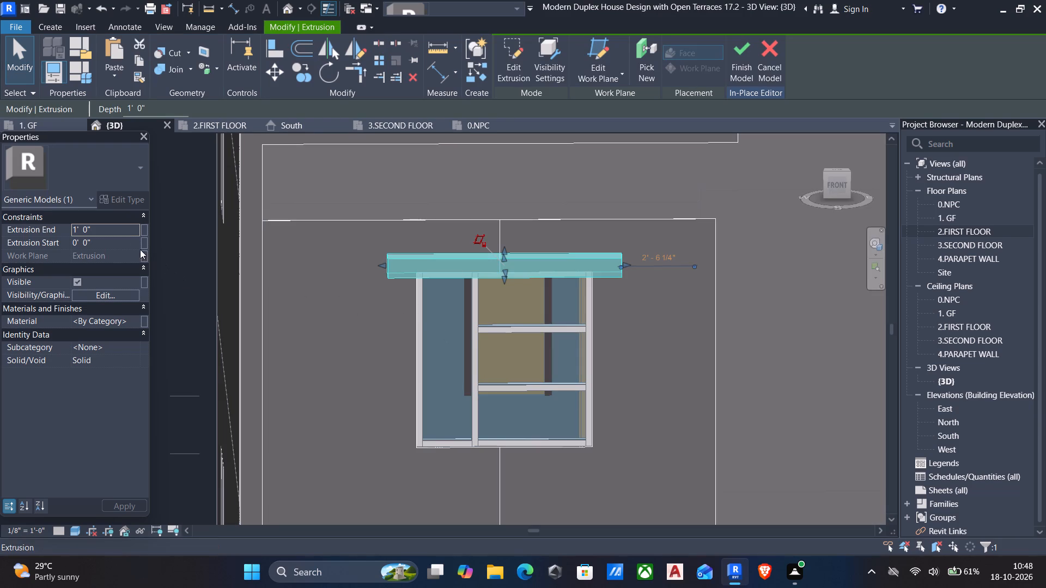
pyautogui.click(121, 228)
pyautogui.press('2')
pyautogui.press("'")
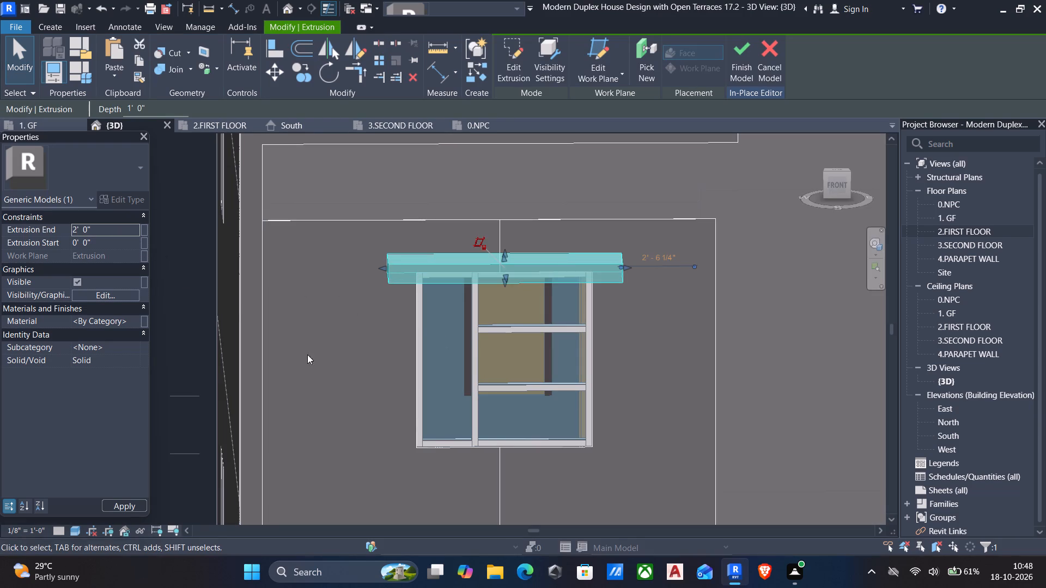
pyautogui.scroll(-1, 478, 425)
pyautogui.press('Escape')
pyautogui.scroll(-1, 491, 430)
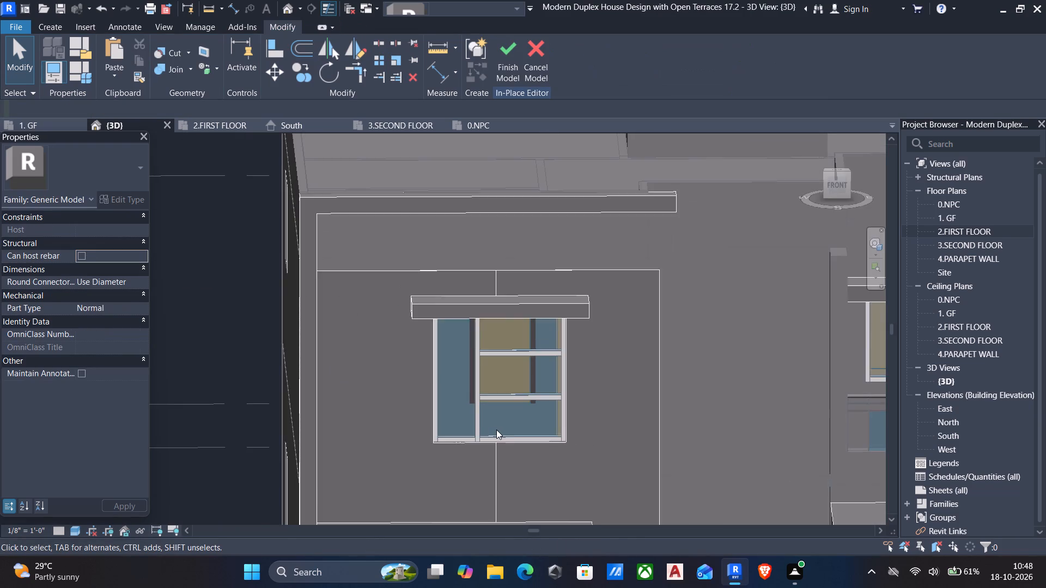
# Examine the new projection above the upper window from the side, from below and from the front.
pyautogui.keyDown('shift'); pyautogui.moveTo(497, 429); pyautogui.dragTo(533, 451, button='middle'); pyautogui.keyUp('shift')
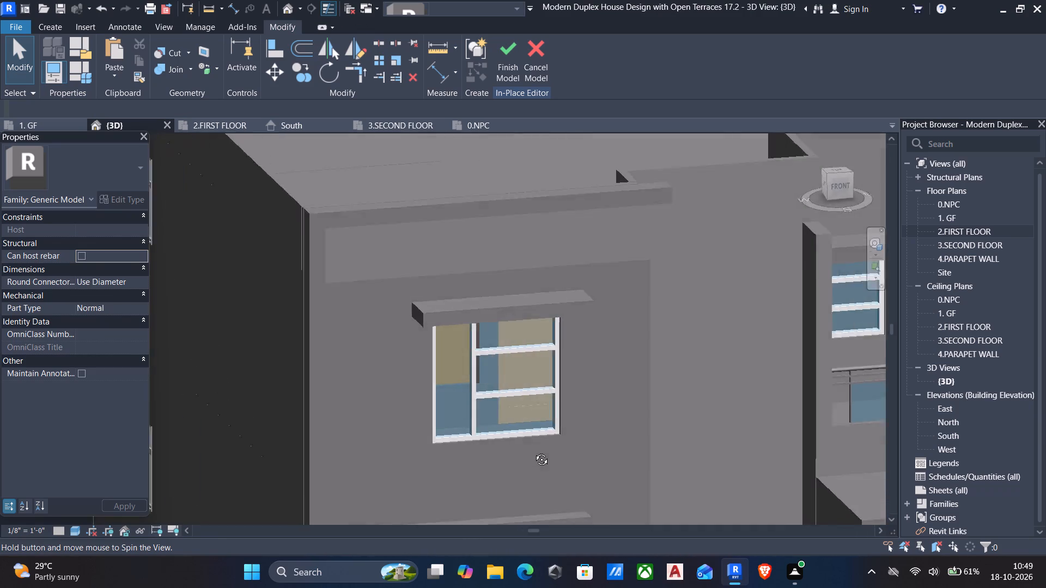
pyautogui.keyDown('shift'); pyautogui.moveTo(533, 451); pyautogui.dragTo(624, 433, button='middle'); pyautogui.keyUp('shift')
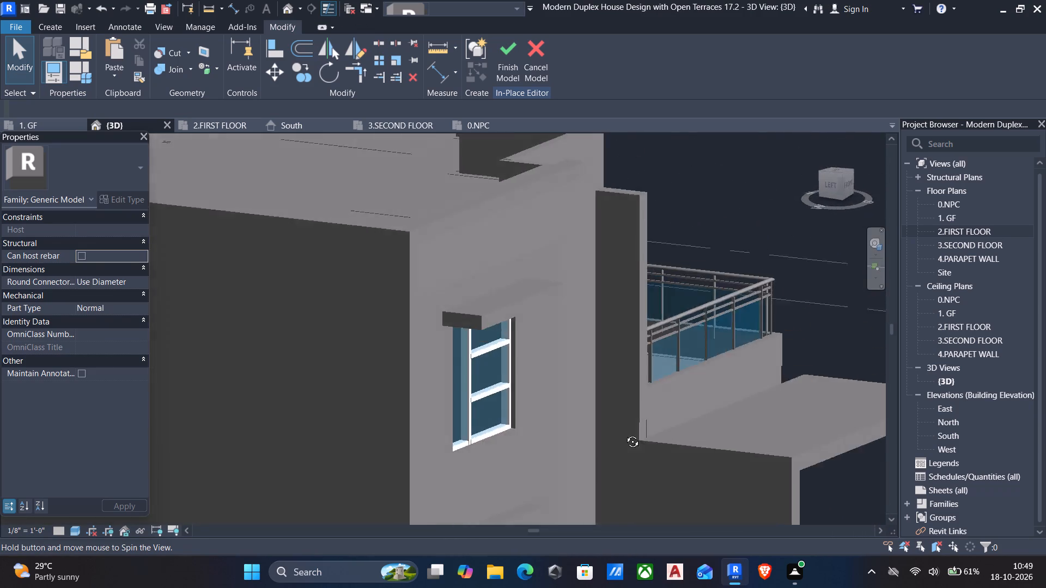
pyautogui.keyDown('shift'); pyautogui.moveTo(624, 433); pyautogui.dragTo(671, 299, button='middle'); pyautogui.keyUp('shift')
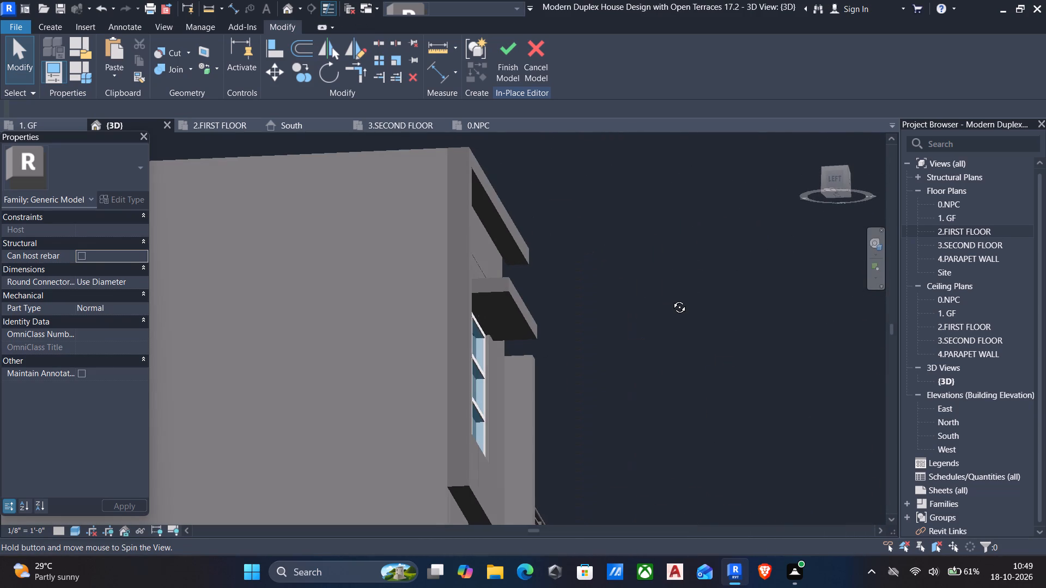
pyautogui.keyDown('shift'); pyautogui.moveTo(671, 299); pyautogui.dragTo(636, 444, button='middle'); pyautogui.keyUp('shift')
pyautogui.scroll(-2, 642, 442)
pyautogui.keyDown('shift'); pyautogui.moveTo(646, 393); pyautogui.dragTo(408, 409, button='middle'); pyautogui.keyUp('shift')
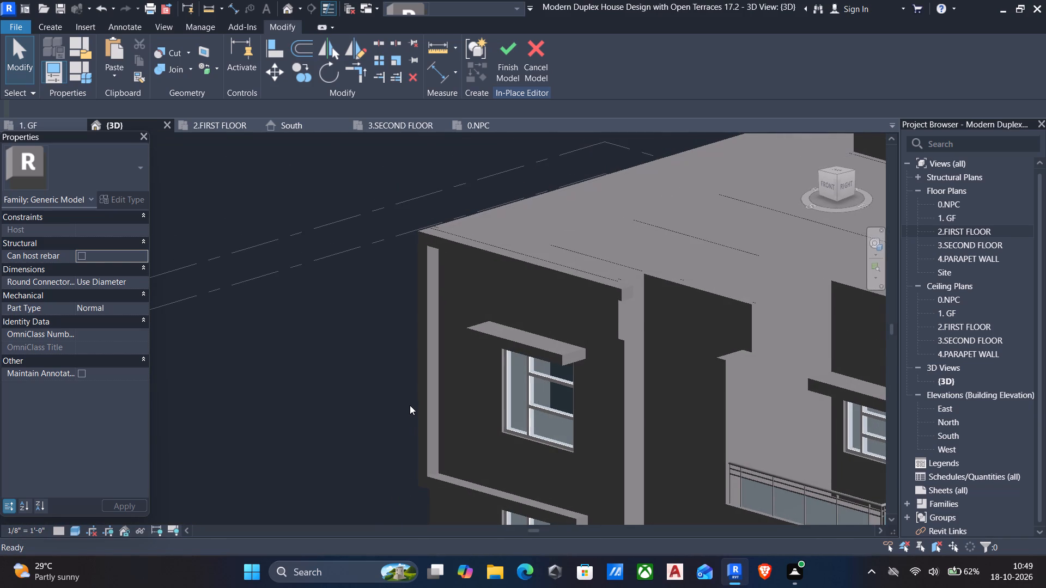
pyautogui.moveTo(552, 435); pyautogui.dragTo(551, 397, button='middle')
pyautogui.scroll(-3, 551, 396)
pyautogui.moveTo(543, 416); pyautogui.dragTo(647, 389, button='middle')
pyautogui.moveTo(660, 398); pyautogui.dragTo(643, 382, button='middle')
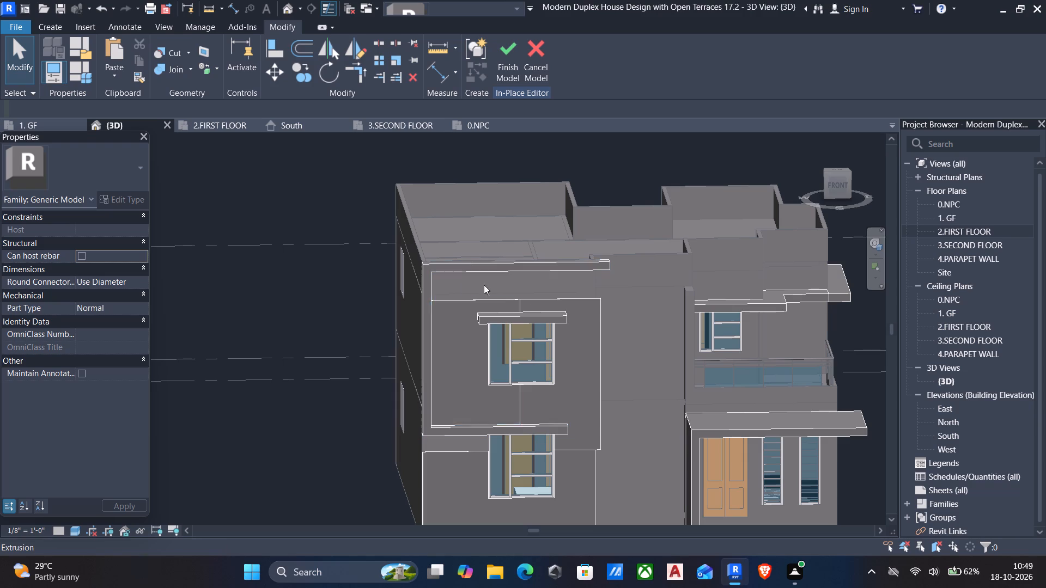
# Finish the in-place generic model of the facade.
pyautogui.click(502, 47)
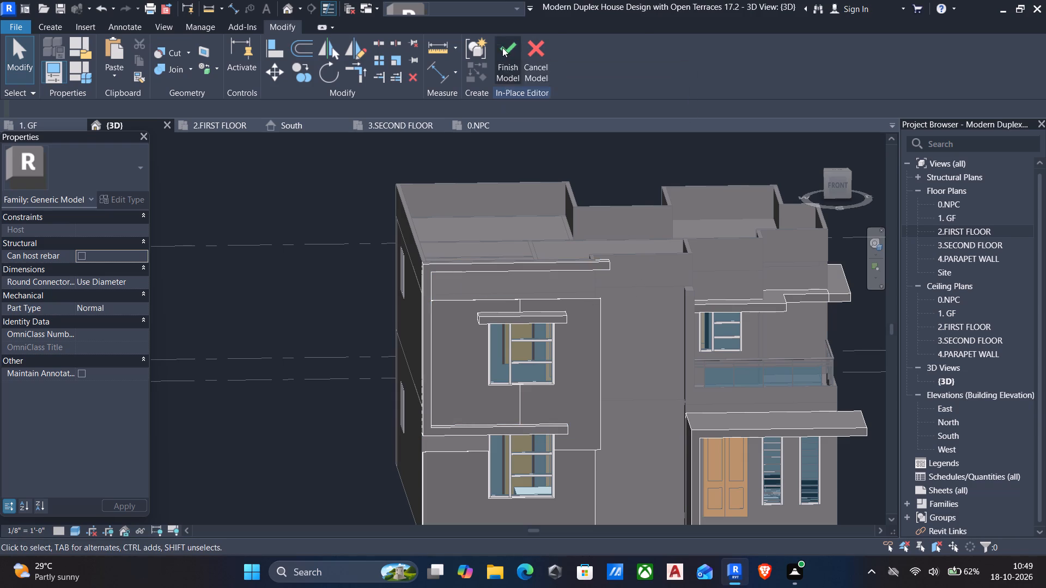
pyautogui.moveTo(637, 341); pyautogui.dragTo(618, 260, button='middle')
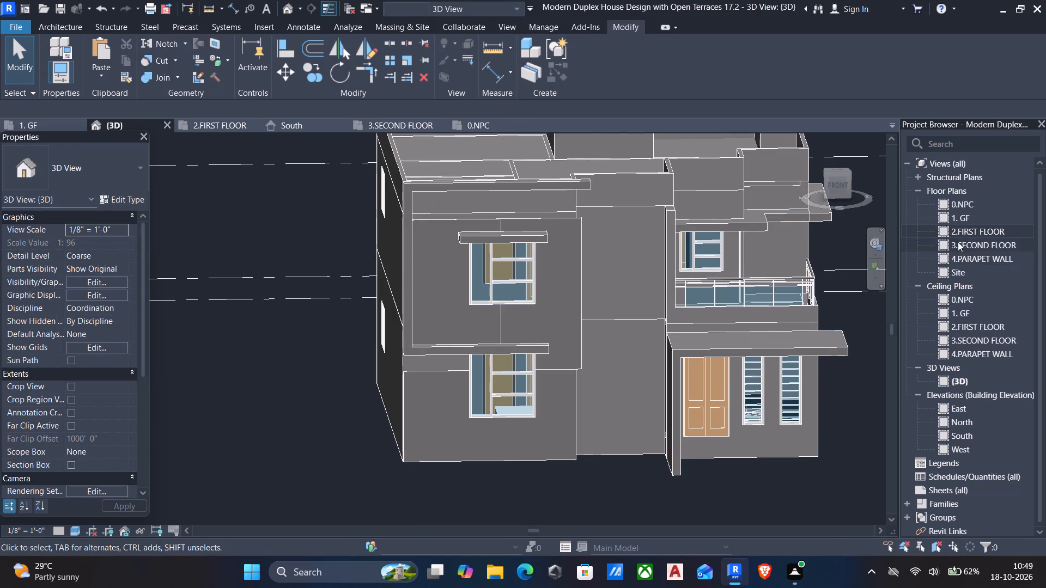
# Open the 2.FIRST FLOOR plan and start editing the boundary of the 6" FLOOR slab.
pyautogui.doubleClick(972, 236)
pyautogui.scroll(-11, 424, 363)
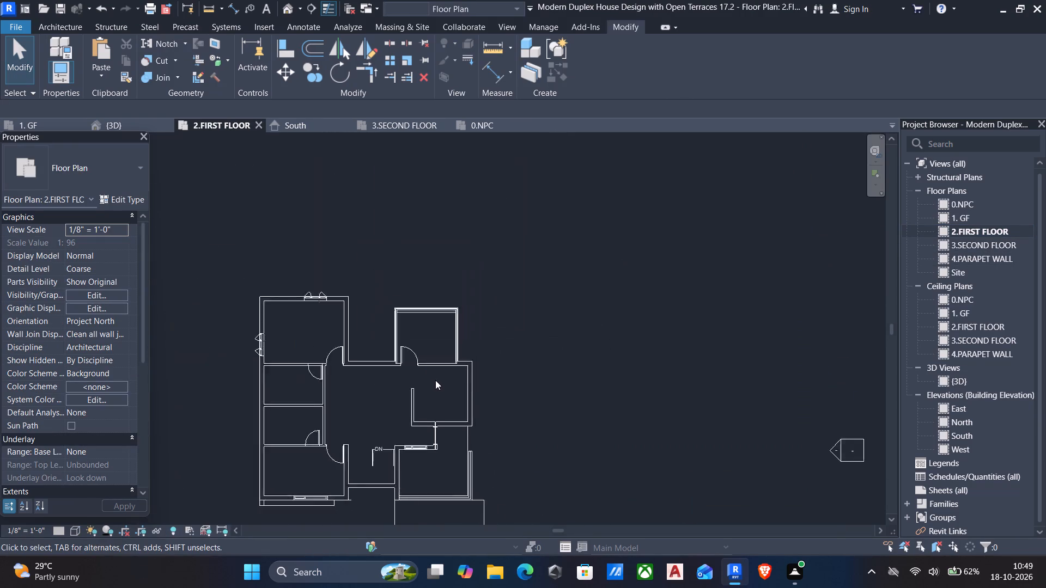
pyautogui.moveTo(445, 376); pyautogui.dragTo(571, 297, button='middle')
pyautogui.scroll(6, 533, 377)
pyautogui.moveTo(479, 415); pyautogui.dragTo(542, 342, button='middle')
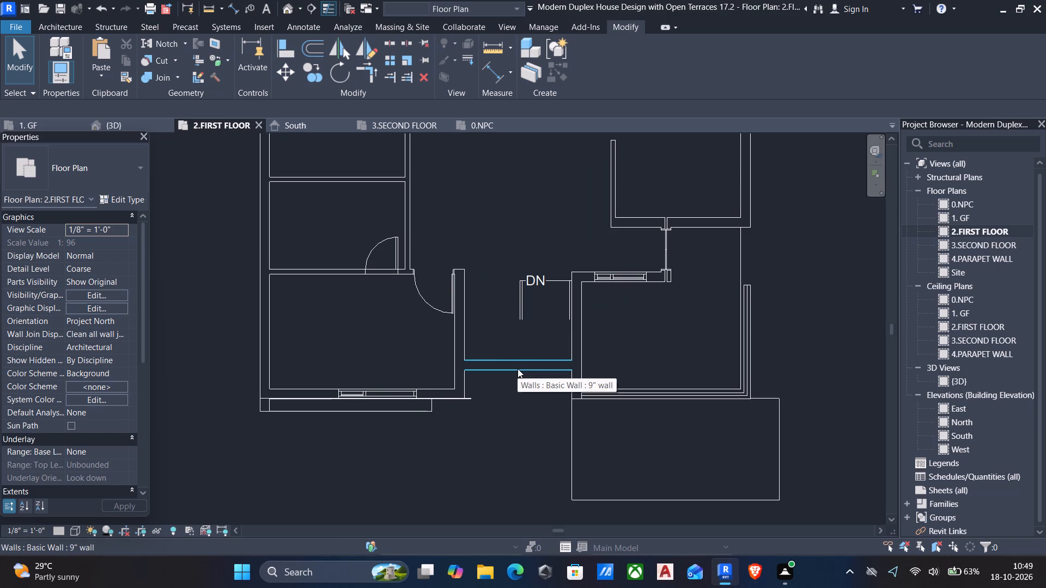
pyautogui.moveTo(518, 370); pyautogui.dragTo(527, 335, button='middle')
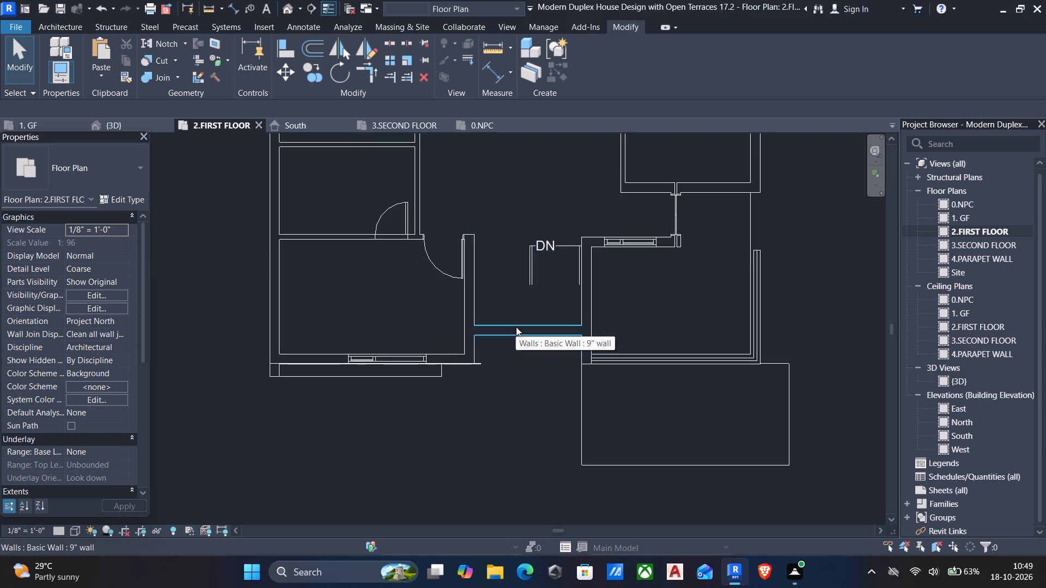
pyautogui.moveTo(572, 318); pyautogui.dragTo(592, 392, button='middle')
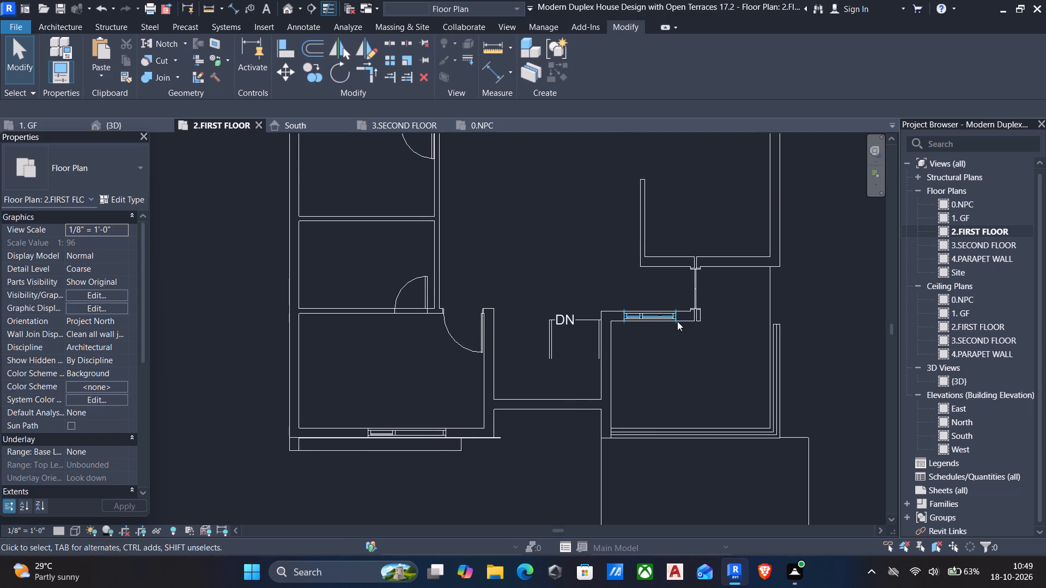
pyautogui.click(767, 290)
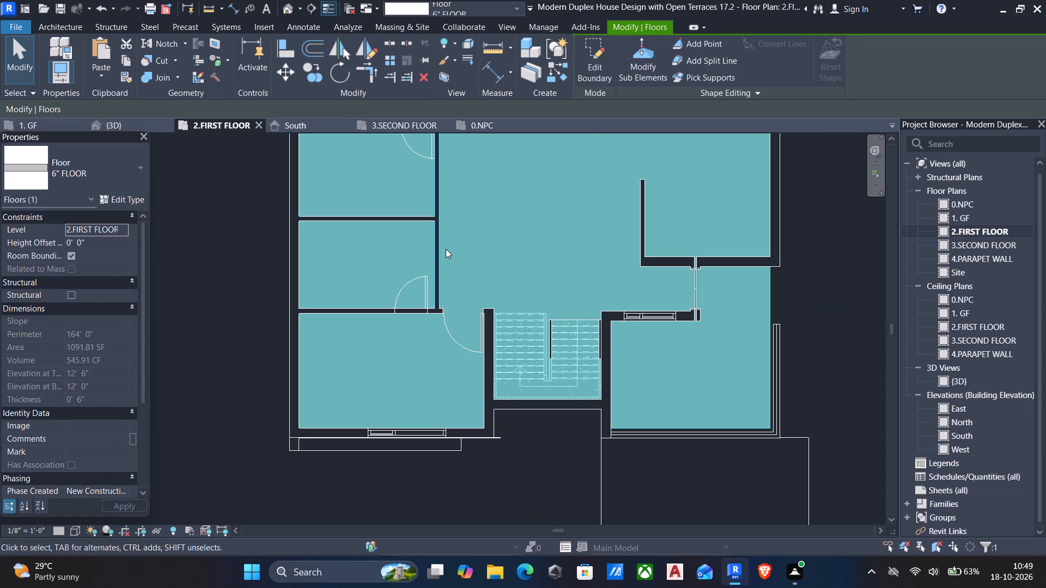
pyautogui.click(597, 50)
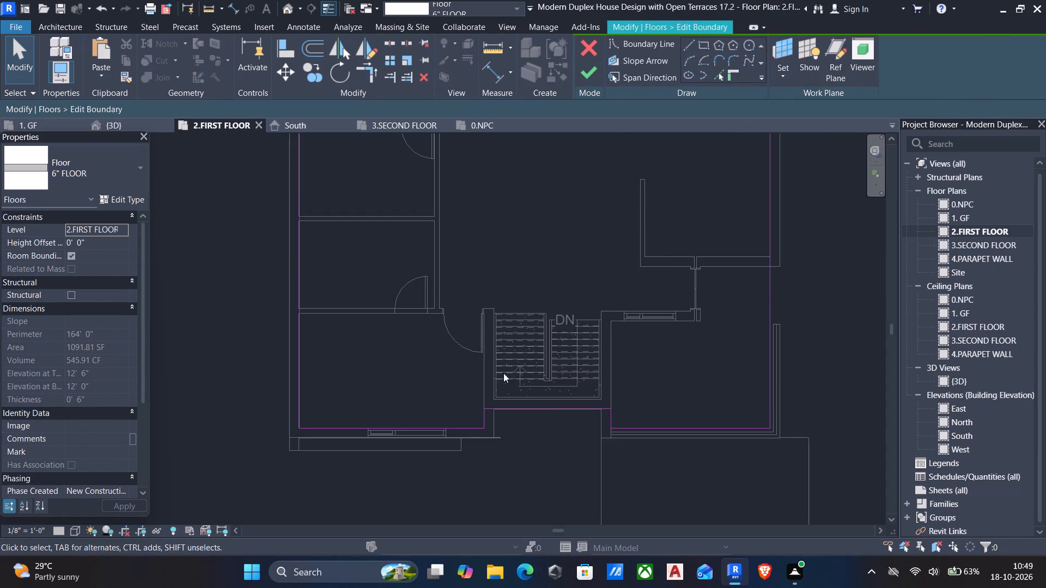
# Delete the floor boundary line running along the stairwell's front wall.
pyautogui.click(527, 403)
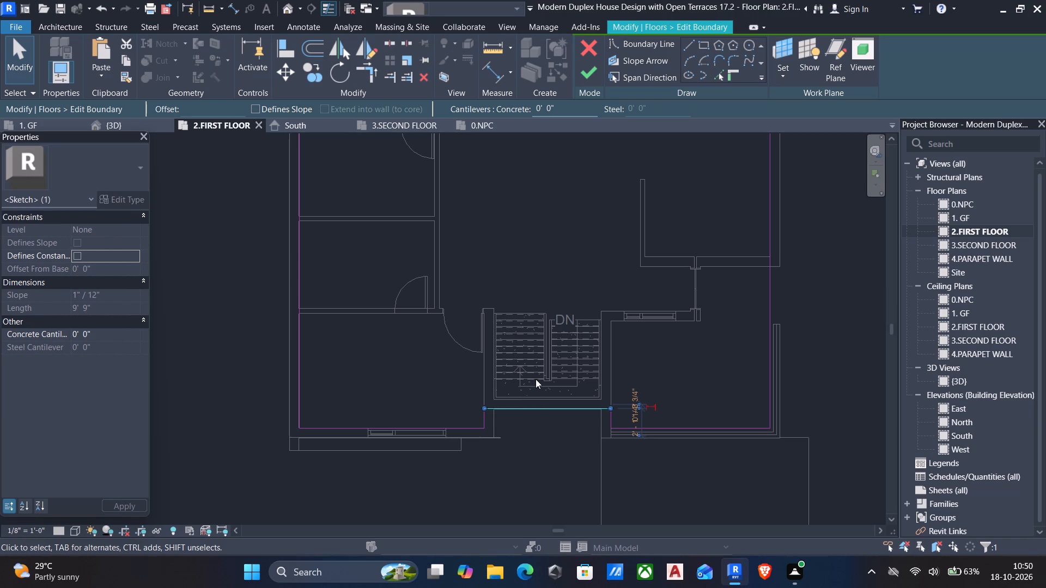
pyautogui.press('Delete')
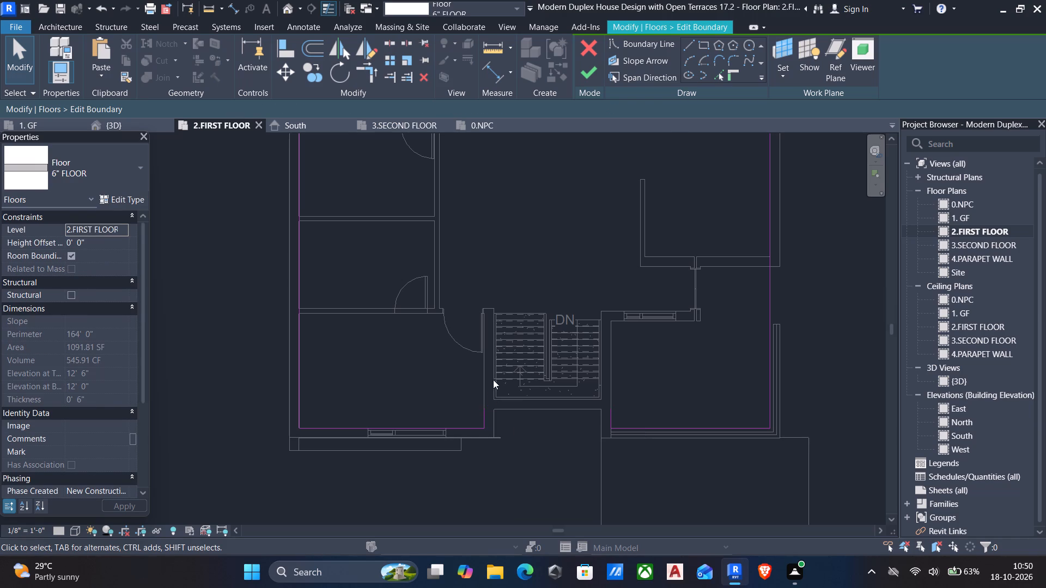
# Draw a slab boundary line along the stairwell's west wall, about 7'-8 1/4" long, up to the head of the stair.
pyautogui.click(690, 45)
pyautogui.scroll(3, 488, 425)
pyautogui.click(480, 406)
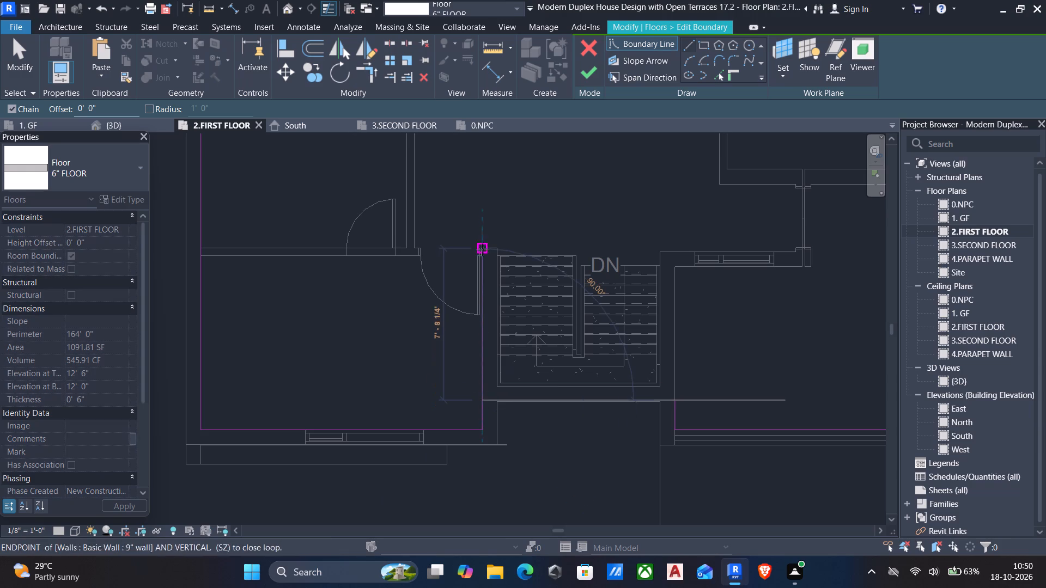
pyautogui.scroll(9, 482, 248)
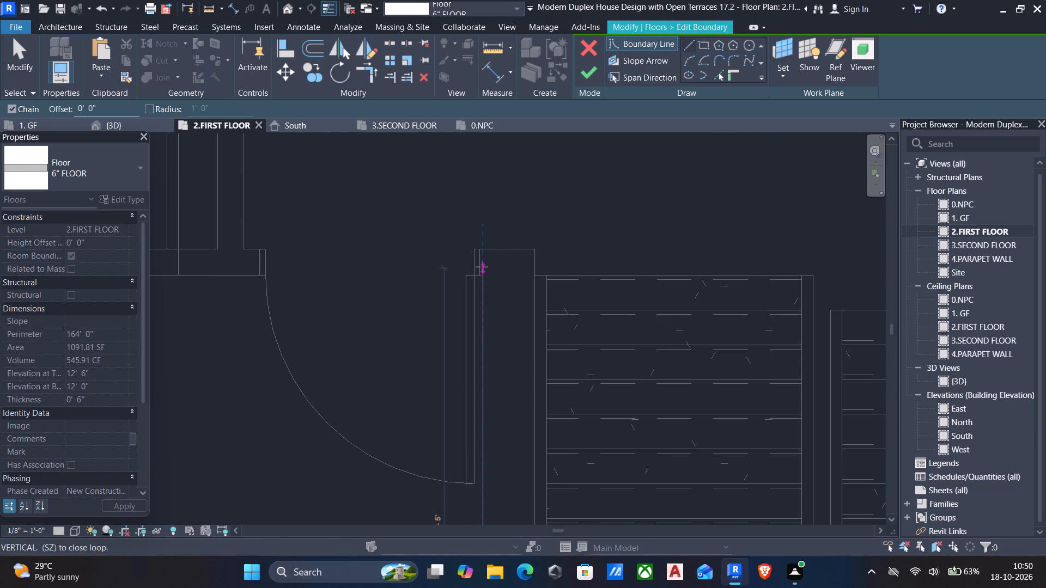
pyautogui.scroll(3, 484, 273)
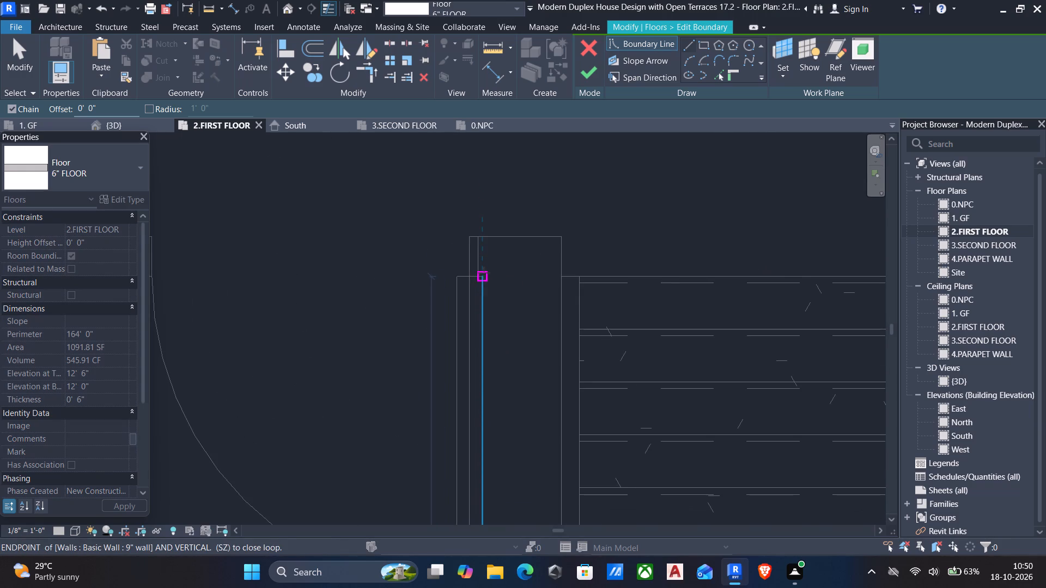
pyautogui.click(484, 273)
# Continue the boundary about 4'-9" across the head of the west flight, with a return of about 6 3/4" between the flights.
pyautogui.moveTo(587, 276); pyautogui.dragTo(514, 262, button='middle')
pyautogui.scroll(1, 587, 276)
pyautogui.scroll(-5, 514, 262)
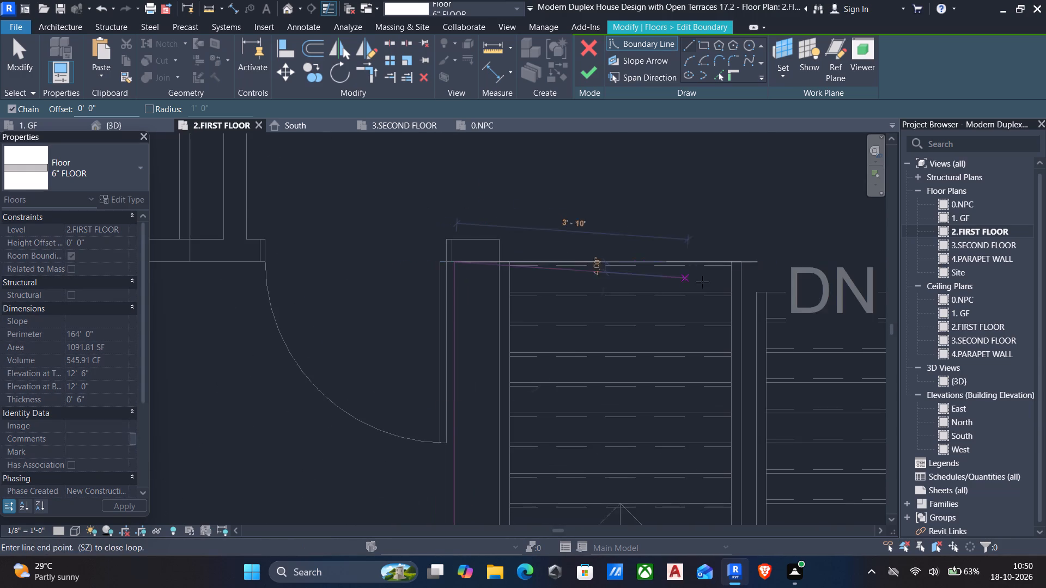
pyautogui.moveTo(675, 274); pyautogui.dragTo(525, 226, button='middle')
pyautogui.scroll(-3, 572, 232)
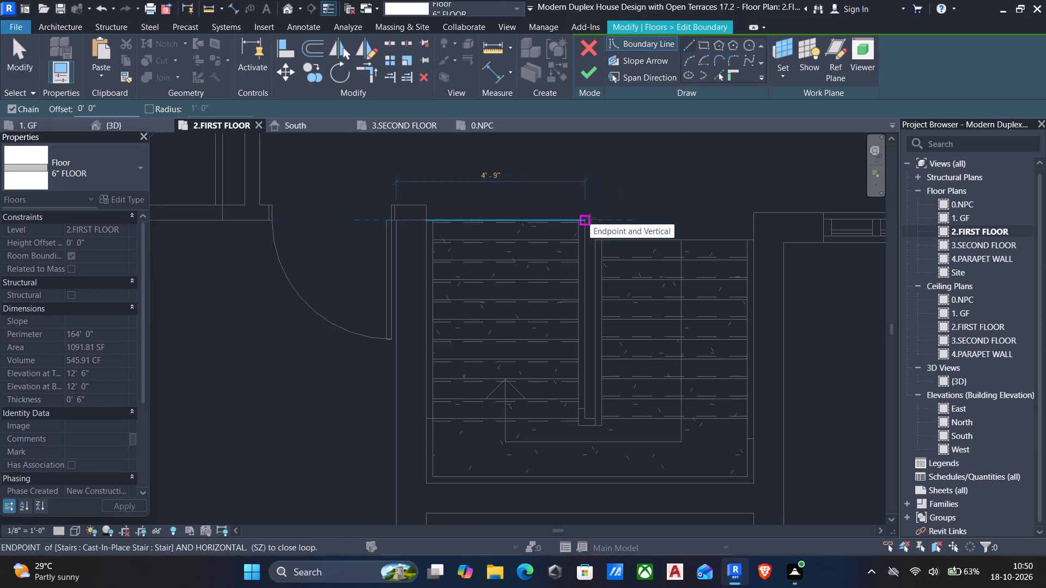
pyautogui.click(590, 218)
pyautogui.scroll(4, 588, 235)
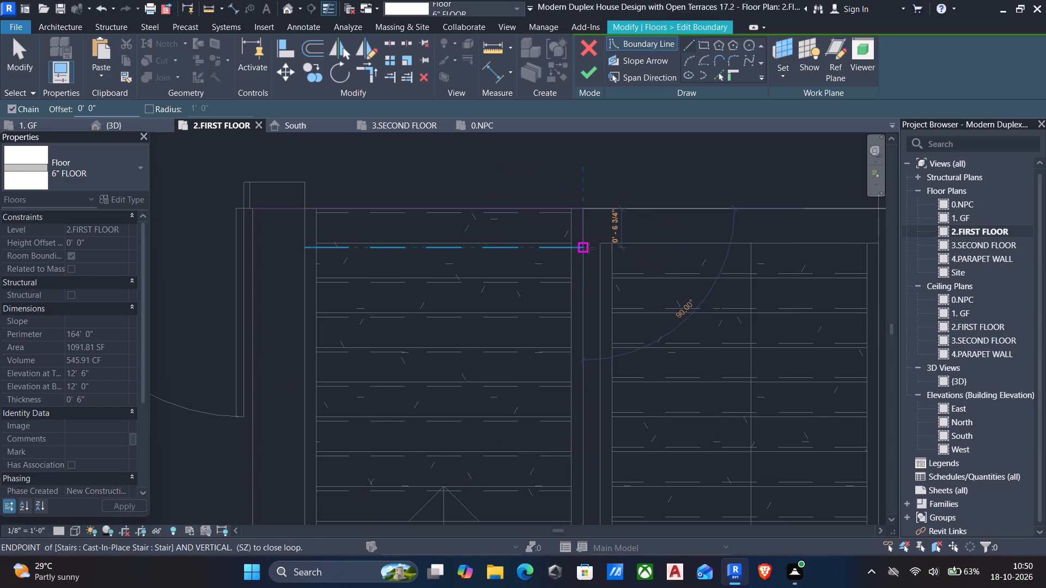
pyautogui.click(588, 248)
pyautogui.press('Escape')
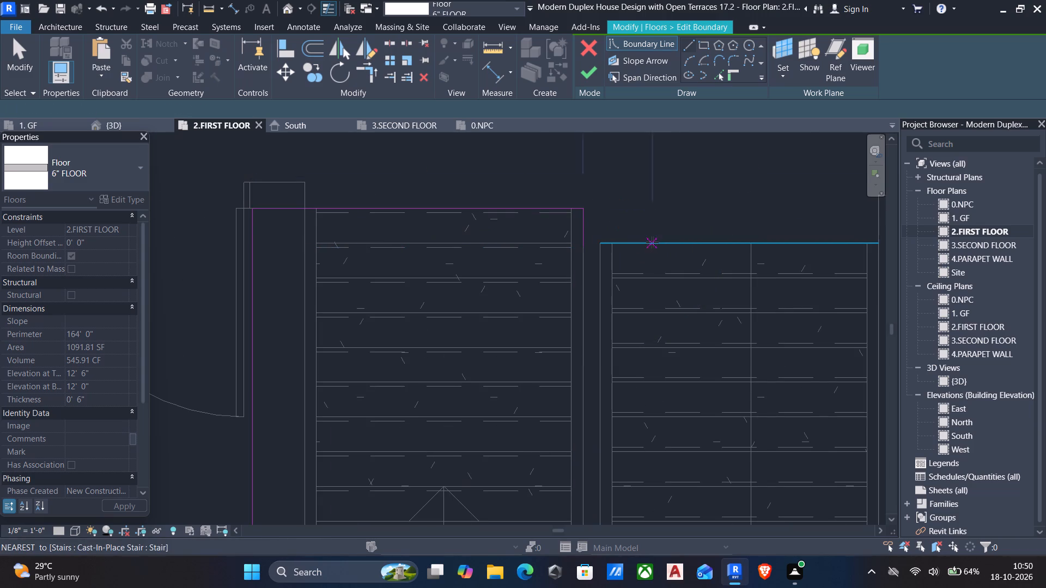
# Sketch a short slab boundary line along the head edge of the east stair flight.
pyautogui.click(644, 242)
pyautogui.click(628, 240)
pyautogui.press('Escape')
pyautogui.moveTo(652, 271); pyautogui.dragTo(649, 272, button='middle')
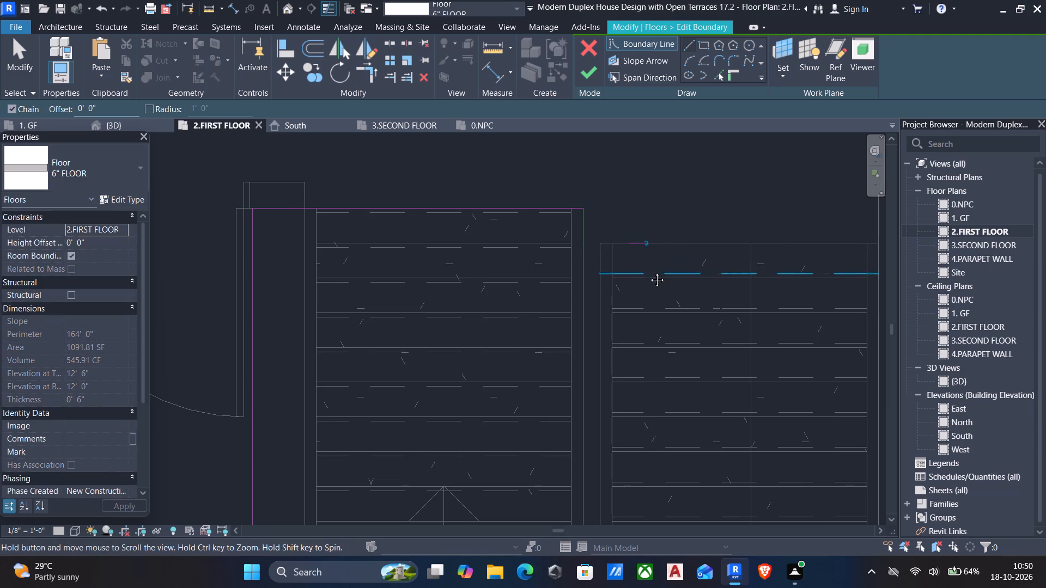
pyautogui.moveTo(649, 272); pyautogui.dragTo(508, 247, button='middle')
pyautogui.scroll(-4, 507, 246)
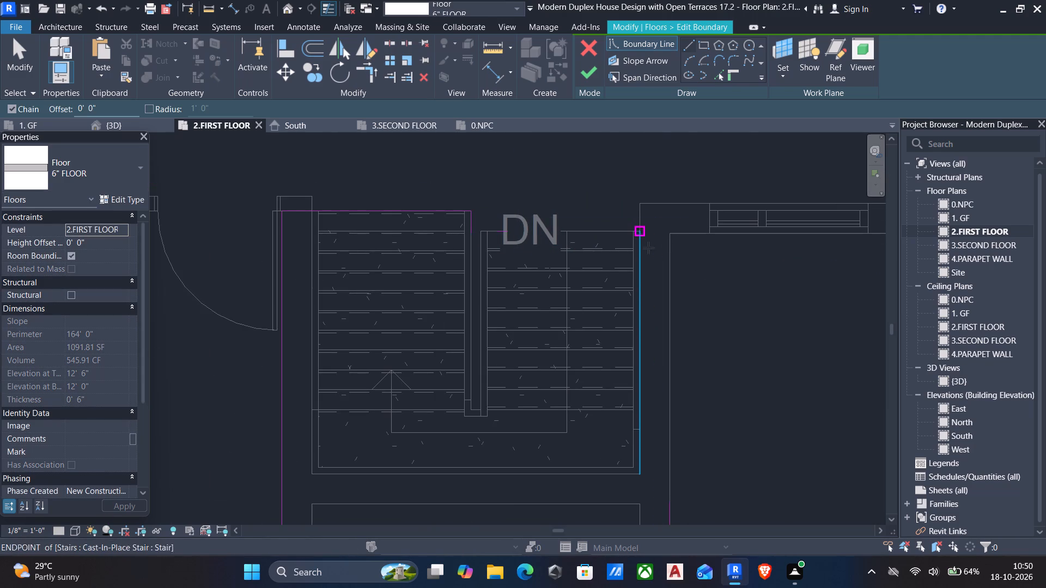
# Sketch a slab boundary line along the wall on the stairwell's east side.
pyautogui.scroll(-6, 650, 250)
pyautogui.moveTo(648, 255); pyautogui.dragTo(646, 237, button='middle')
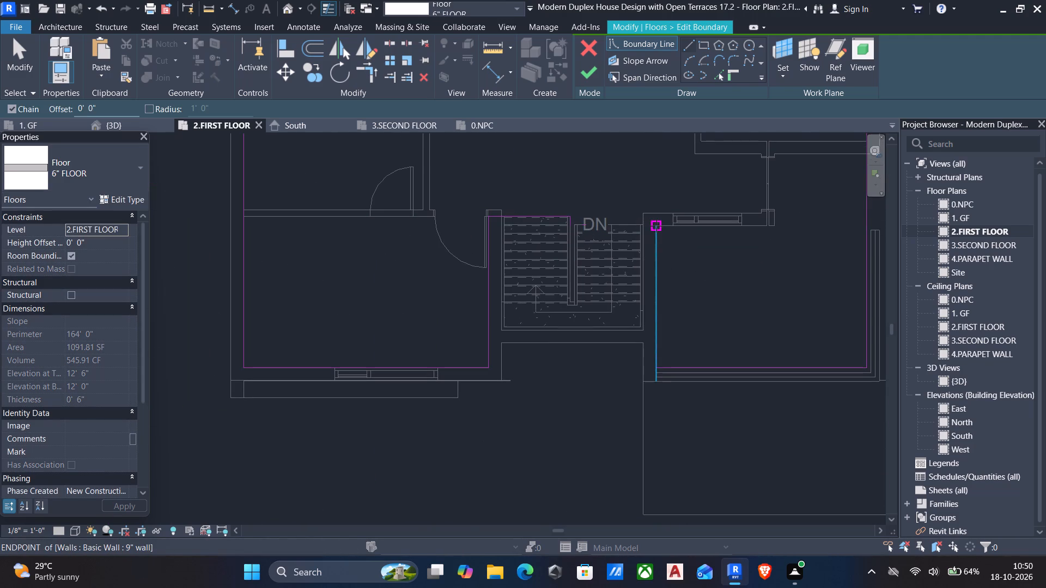
pyautogui.click(658, 240)
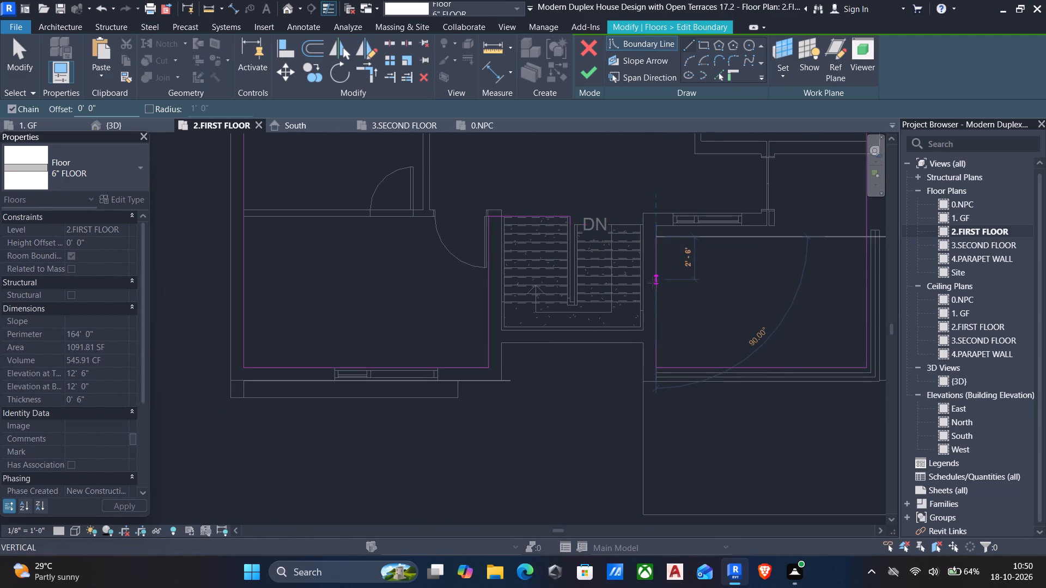
pyautogui.click(658, 321)
pyautogui.press('Escape')
pyautogui.press('Escape')
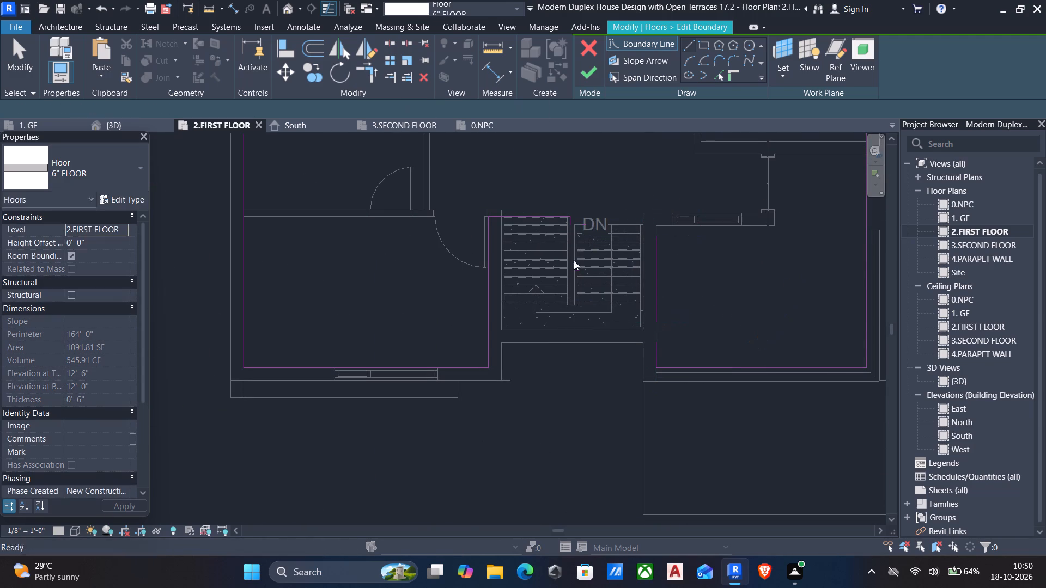
# Trim and extend the boundary lines to corners around the stairwell, and finish the slab's boundary edit.
pyautogui.write('tr')
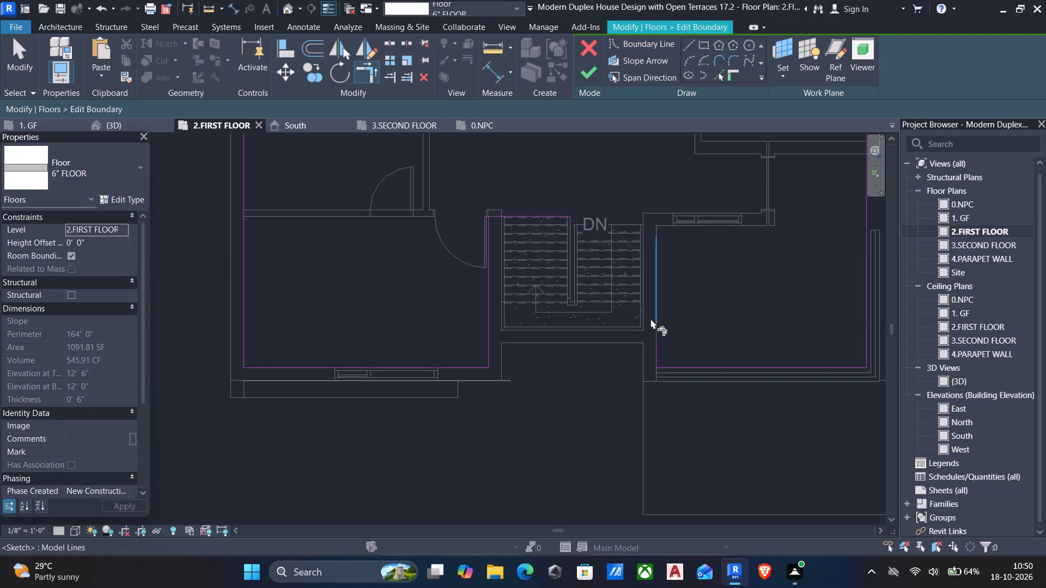
pyautogui.click(655, 314)
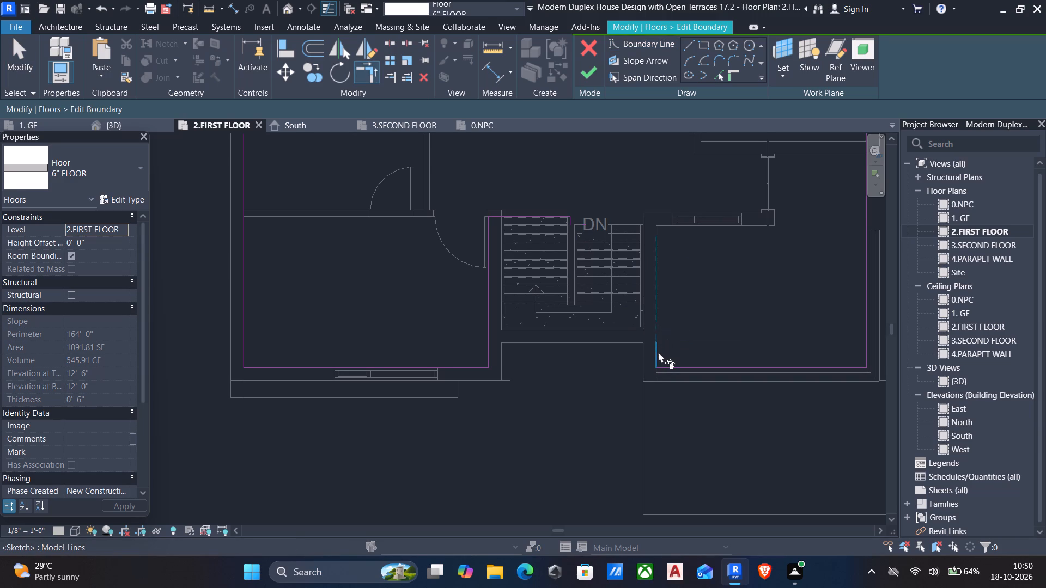
pyautogui.click(658, 352)
pyautogui.click(656, 247)
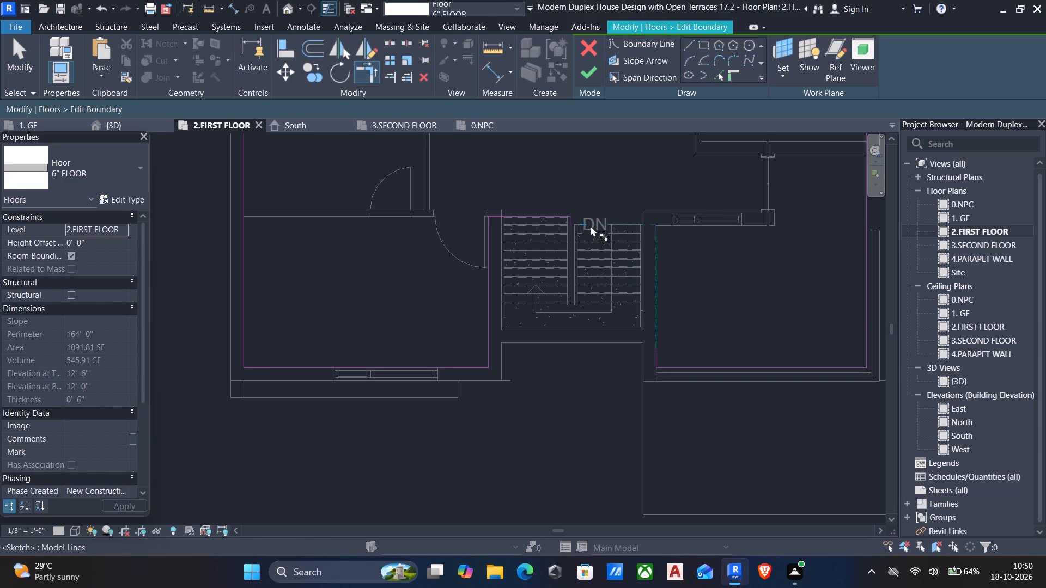
pyautogui.click(591, 226)
pyautogui.click(587, 223)
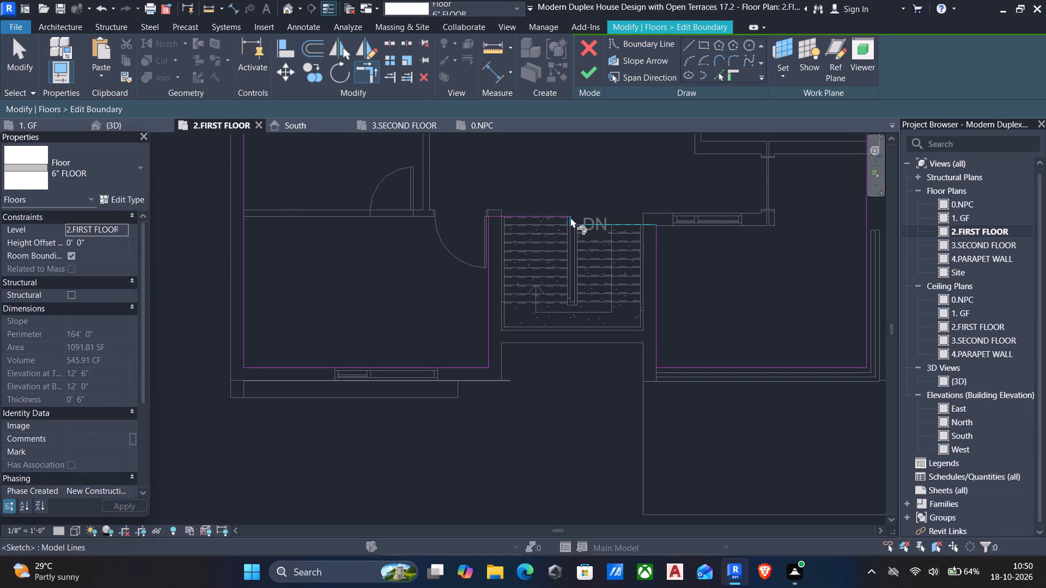
pyautogui.click(570, 217)
pyautogui.click(500, 217)
pyautogui.click(489, 266)
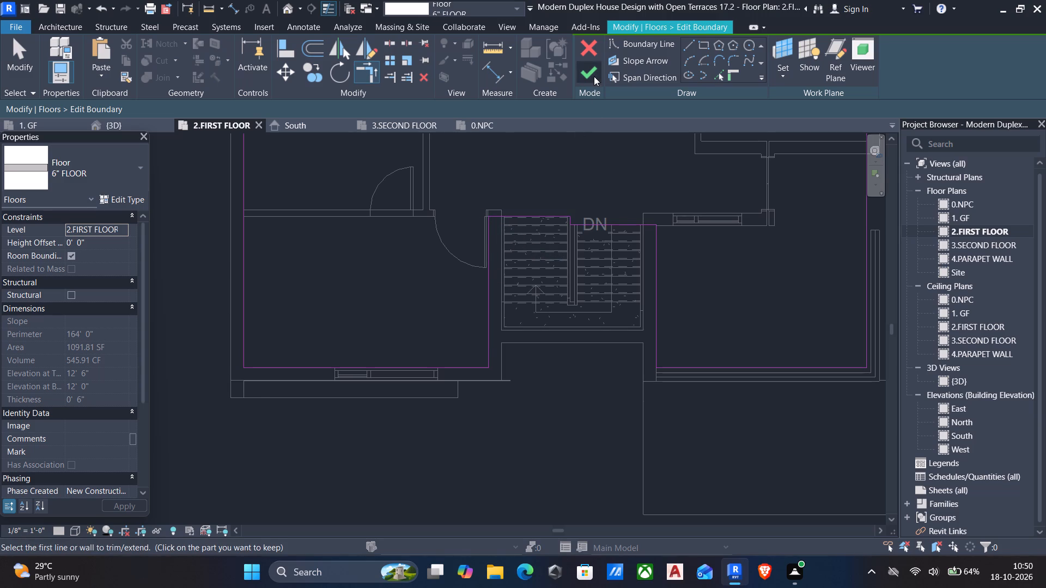
pyautogui.click(594, 76)
pyautogui.click(621, 294)
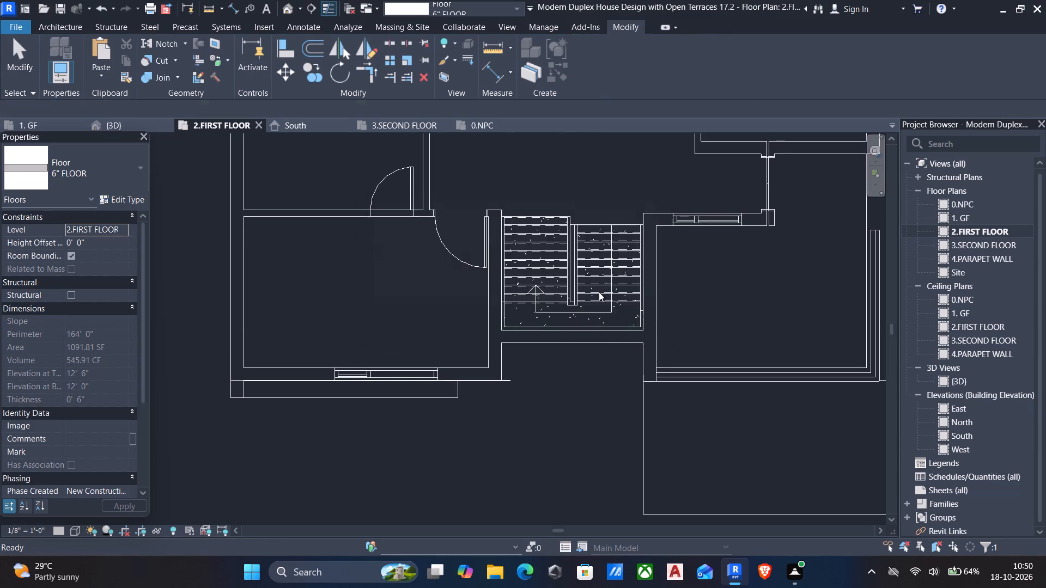
pyautogui.scroll(-3, 592, 300)
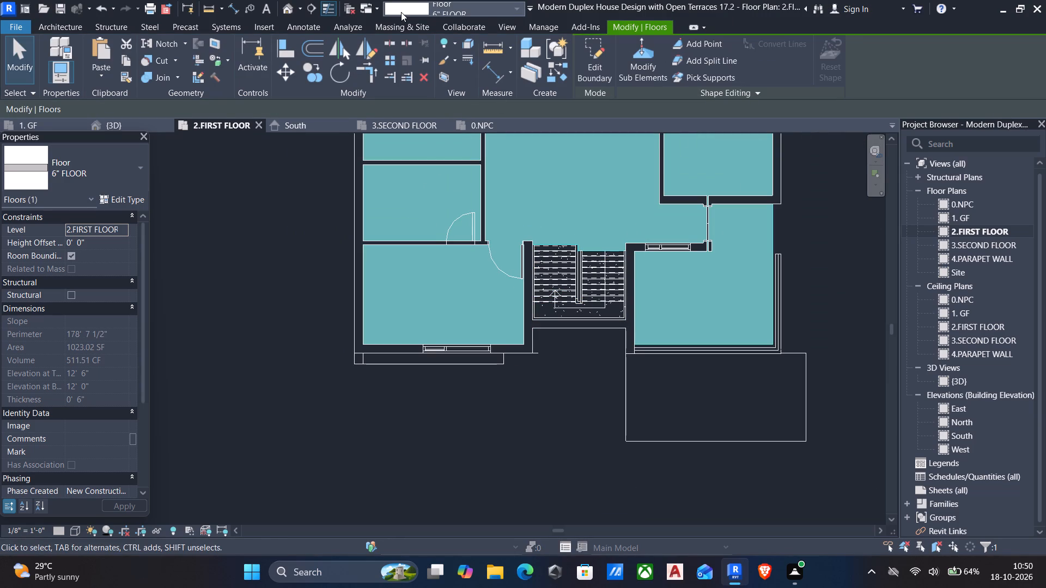
# Examine the house exterior in the 3D view from the front, the side and above.
pyautogui.click(290, 8)
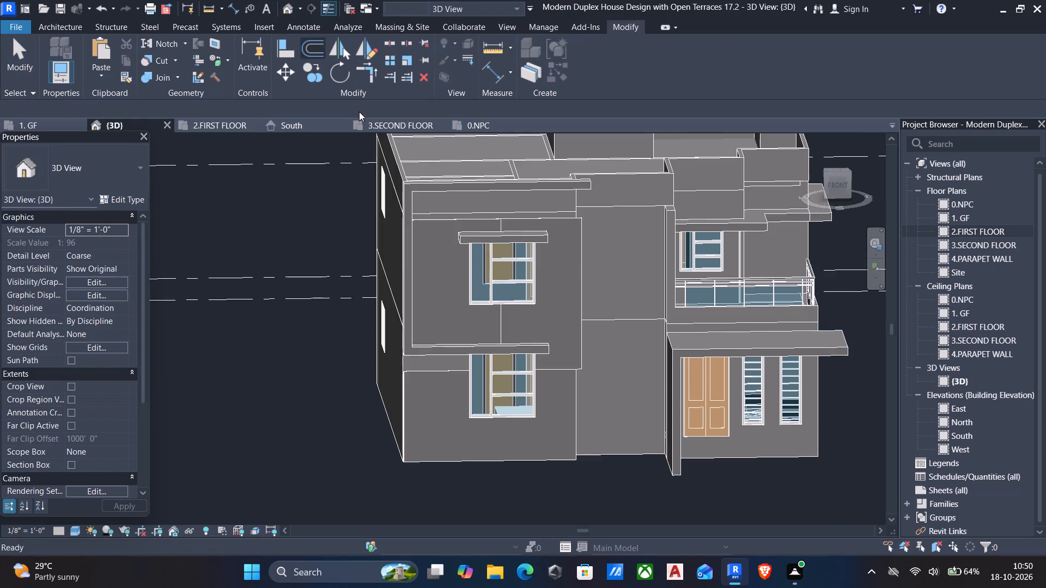
pyautogui.middleClick(499, 219)
pyautogui.keyDown('shift'); pyautogui.moveTo(498, 220); pyautogui.dragTo(438, 231, button='middle'); pyautogui.keyUp('shift')
pyautogui.scroll(4, 435, 335)
pyautogui.press('Escape')
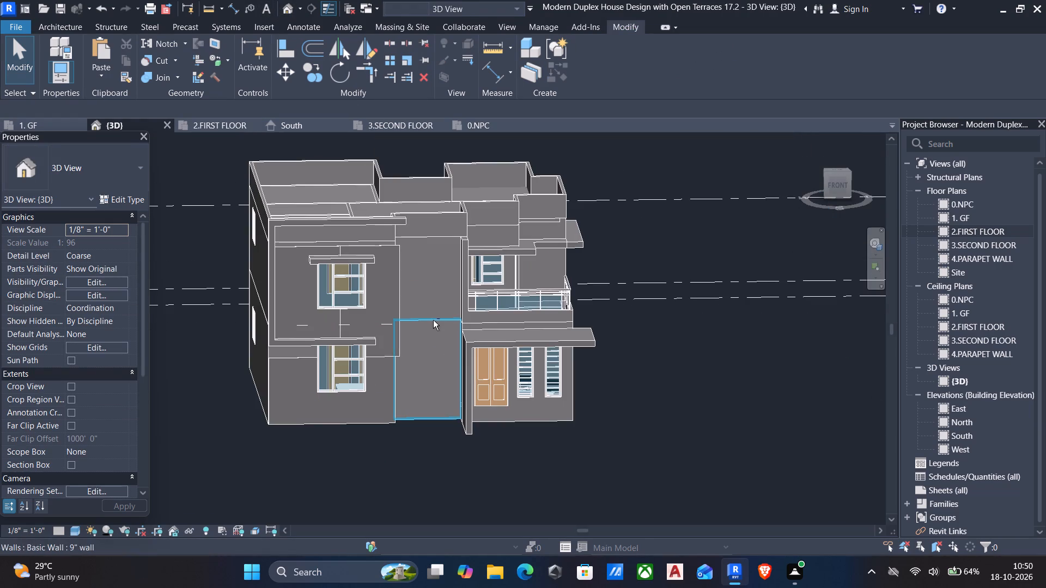
pyautogui.keyDown('shift'); pyautogui.moveTo(433, 320); pyautogui.dragTo(402, 294, button='middle'); pyautogui.keyUp('shift')
pyautogui.keyDown('shift'); pyautogui.moveTo(430, 328); pyautogui.dragTo(440, 328, button='middle'); pyautogui.keyUp('shift')
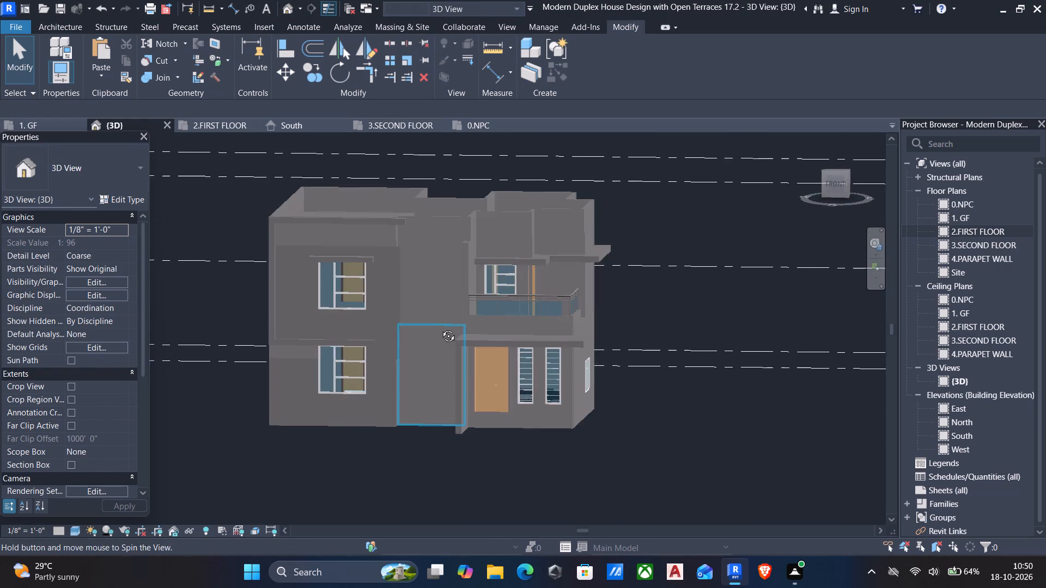
pyautogui.keyDown('shift'); pyautogui.moveTo(440, 328); pyautogui.dragTo(441, 327, button='middle'); pyautogui.keyUp('shift')
pyautogui.keyDown('shift'); pyautogui.moveTo(416, 334); pyautogui.dragTo(629, 189, button='middle'); pyautogui.keyUp('shift')
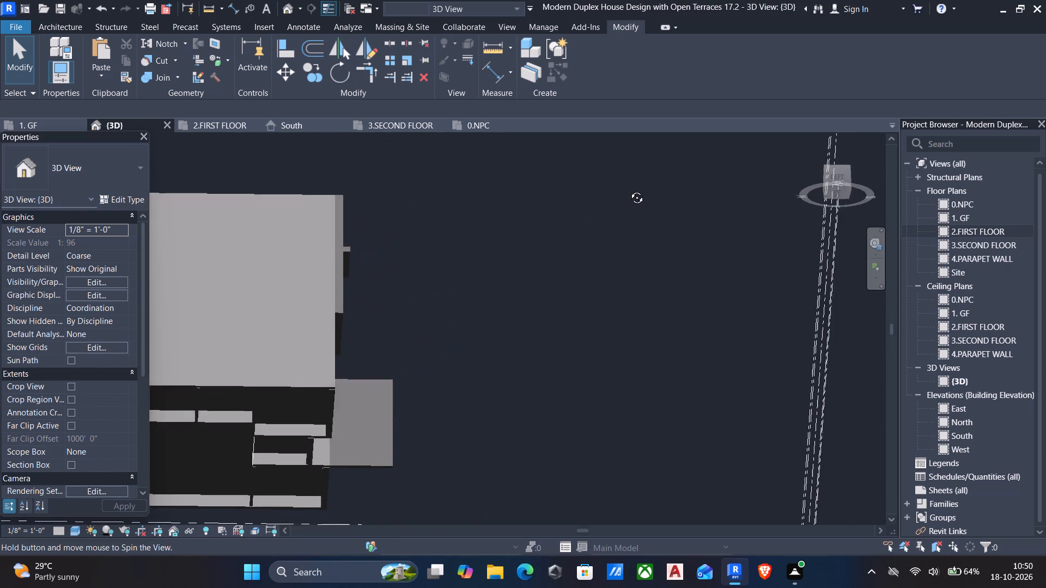
pyautogui.keyDown('shift'); pyautogui.moveTo(629, 189); pyautogui.dragTo(556, 425, button='middle'); pyautogui.keyUp('shift')
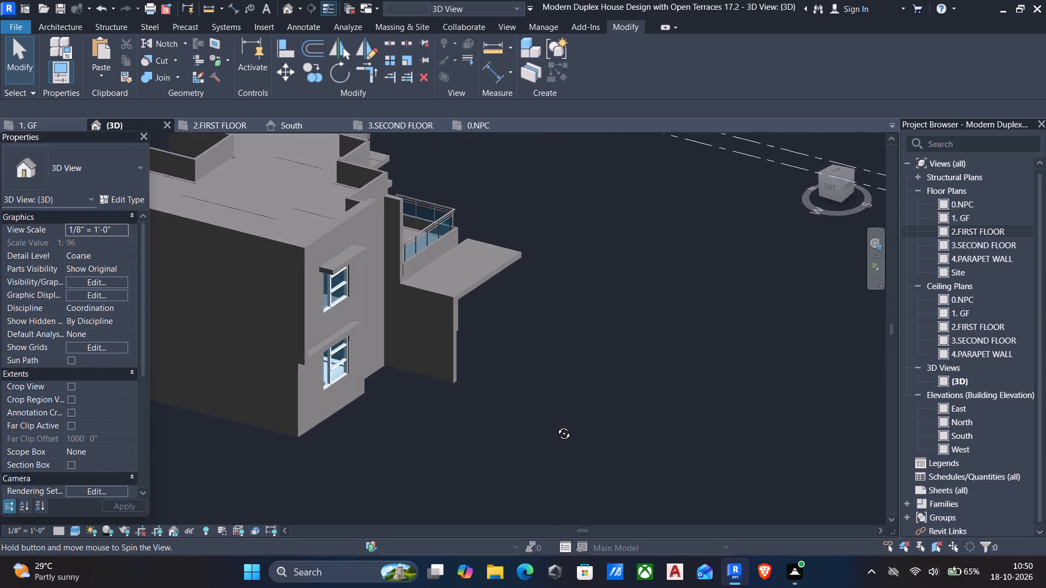
pyautogui.keyDown('shift'); pyautogui.moveTo(556, 425); pyautogui.dragTo(513, 400, button='middle'); pyautogui.keyUp('shift')
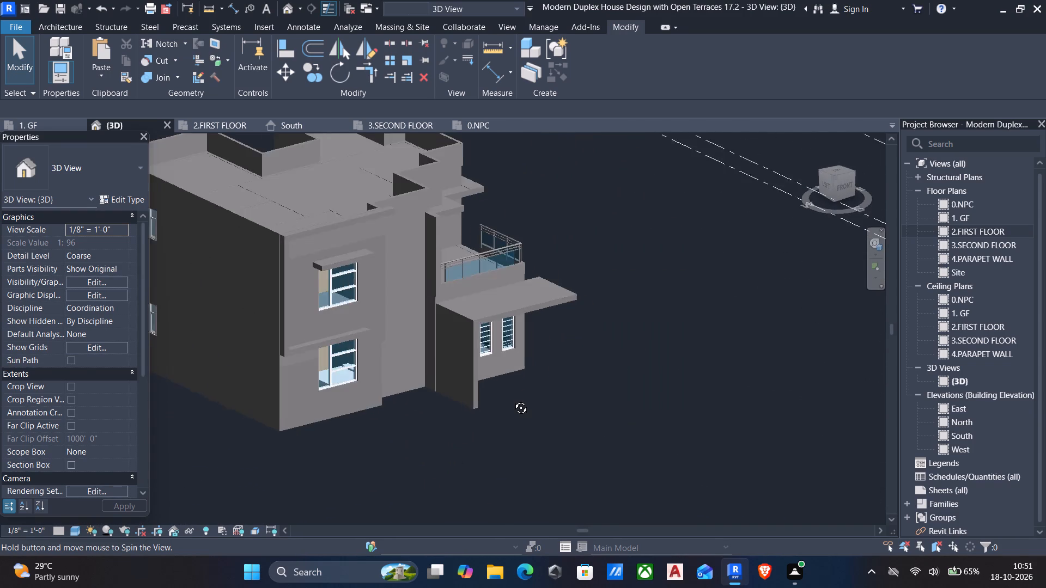
pyautogui.keyDown('shift'); pyautogui.moveTo(513, 400); pyautogui.dragTo(496, 404, button='middle'); pyautogui.keyUp('shift')
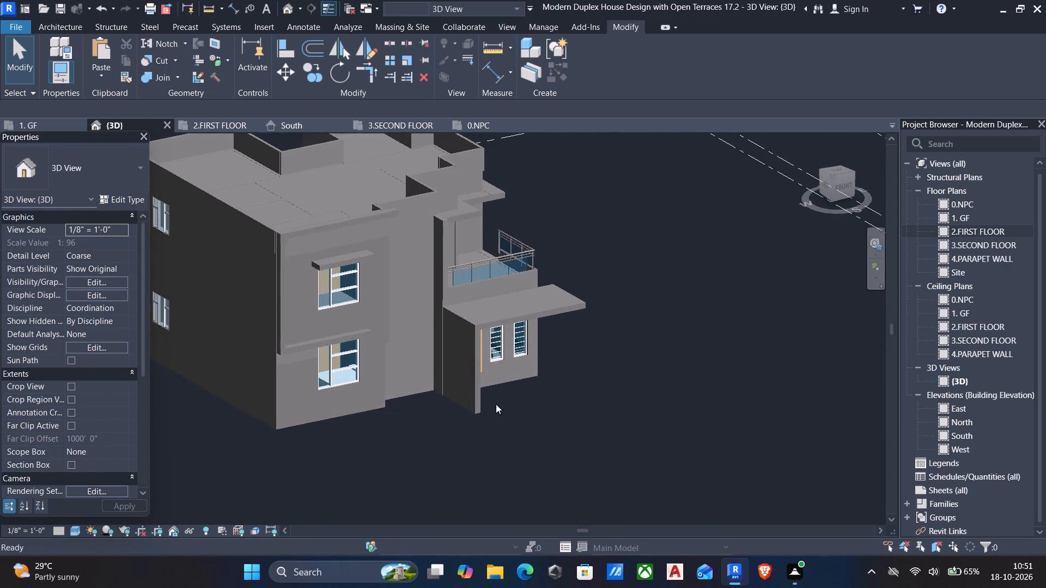
pyautogui.keyDown('shift'); pyautogui.moveTo(512, 340); pyautogui.dragTo(416, 322, button='middle'); pyautogui.keyUp('shift')
# Select the first-floor 9" wall in front of the stair and examine the stair and landing behind it.
pyautogui.click(434, 246)
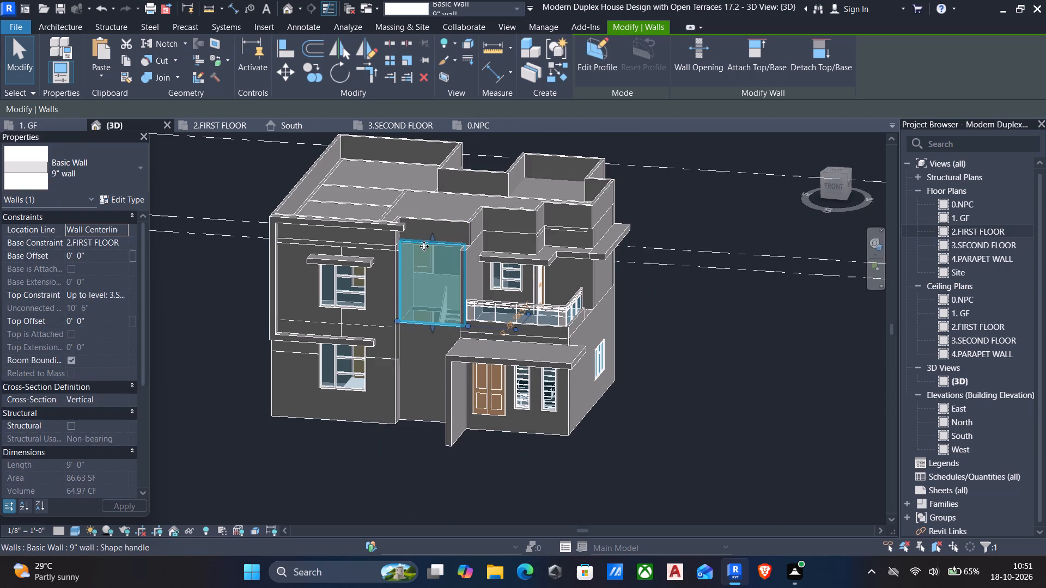
pyautogui.scroll(6, 467, 338)
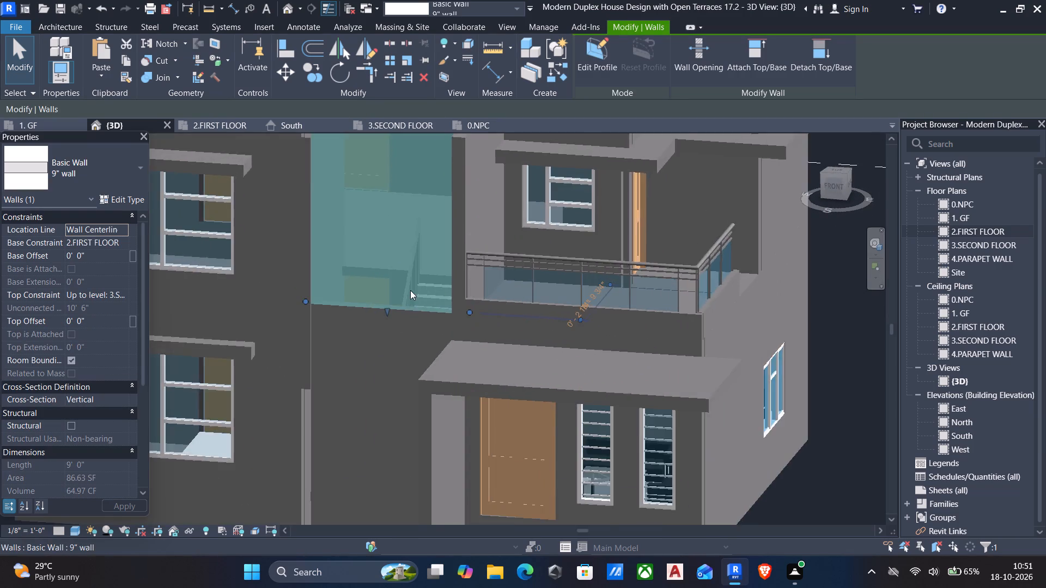
pyautogui.scroll(9, 412, 277)
pyautogui.scroll(-3, 354, 292)
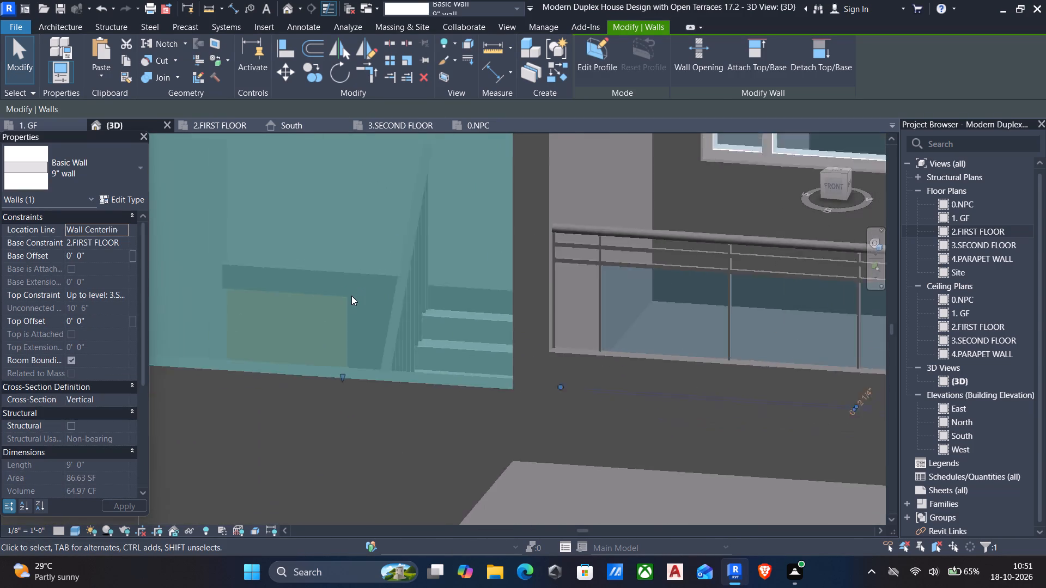
pyautogui.scroll(-5, 351, 296)
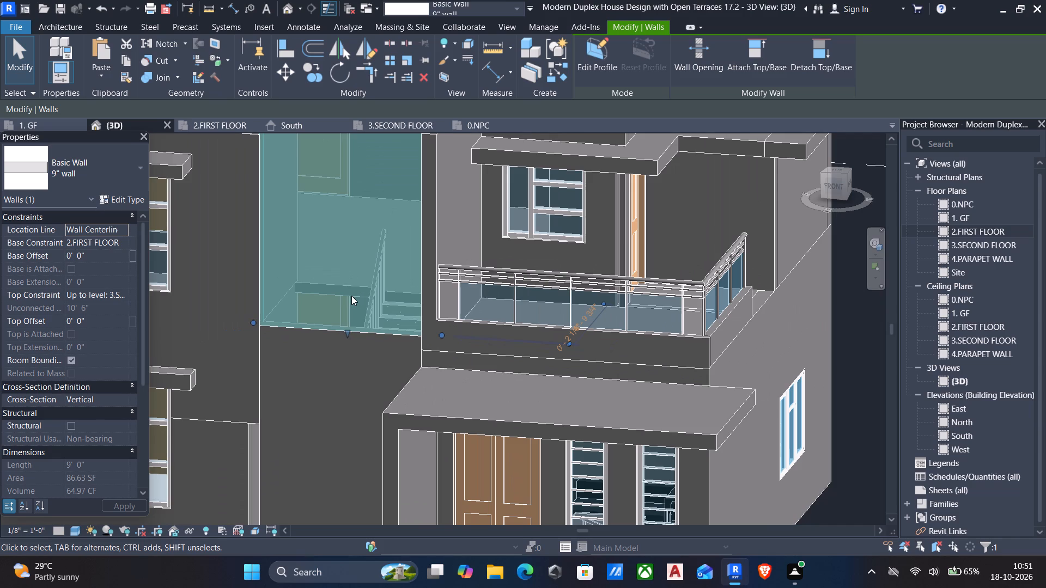
pyautogui.scroll(-5, 351, 296)
pyautogui.press('Escape')
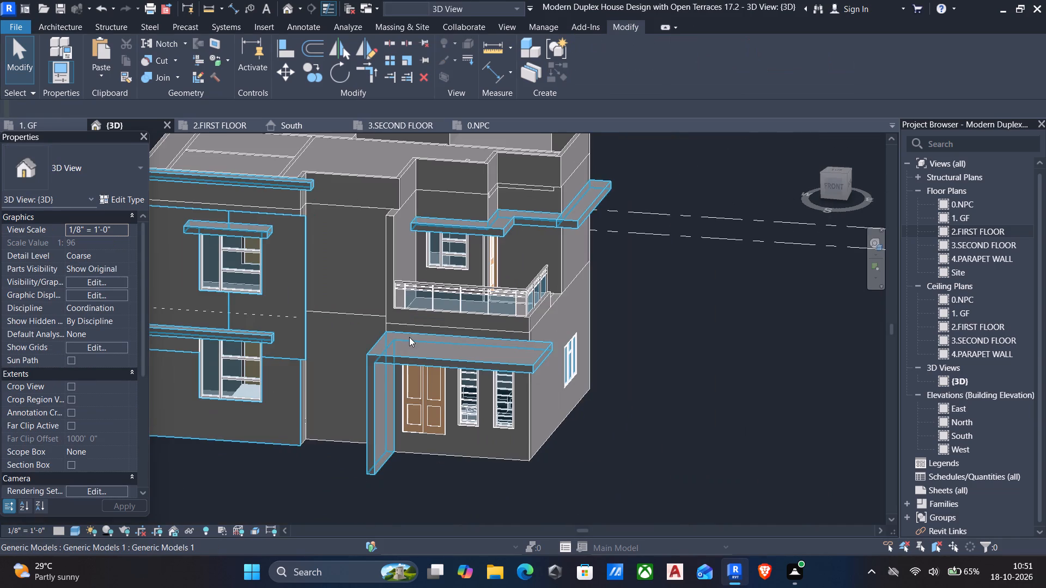
pyautogui.moveTo(410, 338); pyautogui.dragTo(471, 303, button='middle')
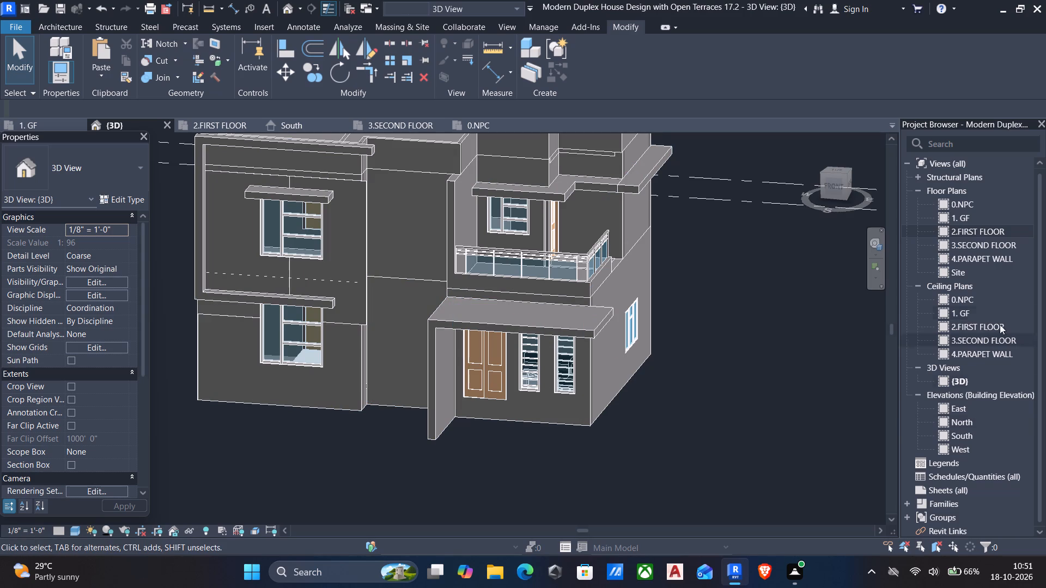
# In the ground-floor plan, choose Curtain Wall 1 as the type for new walls at the stairwell's front.
pyautogui.doubleClick(978, 219)
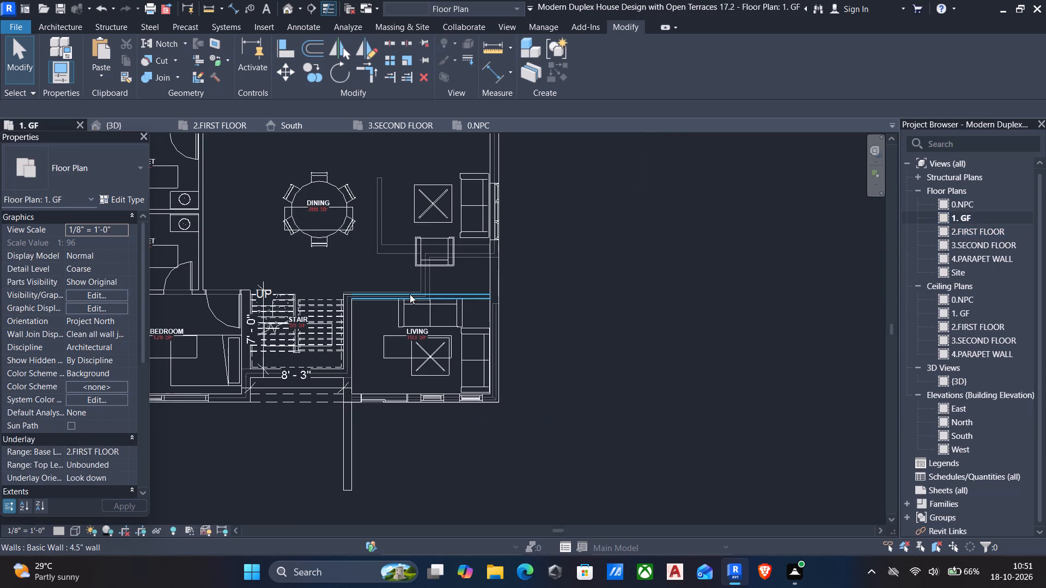
pyautogui.press('w')
pyautogui.press('a')
pyautogui.moveTo(256, 394); pyautogui.dragTo(341, 332, button='middle')
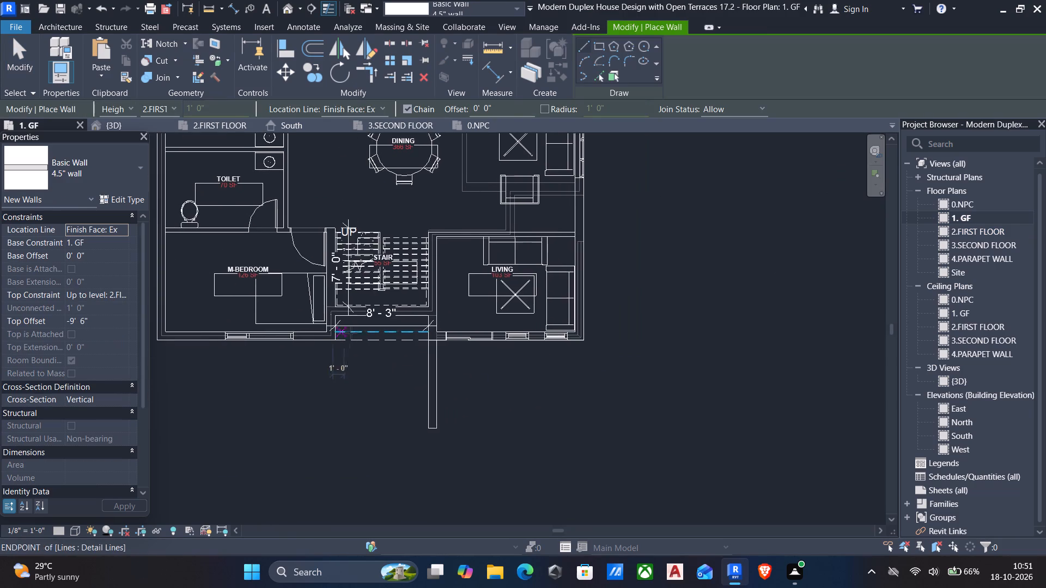
pyautogui.scroll(3, 372, 338)
pyautogui.click(112, 178)
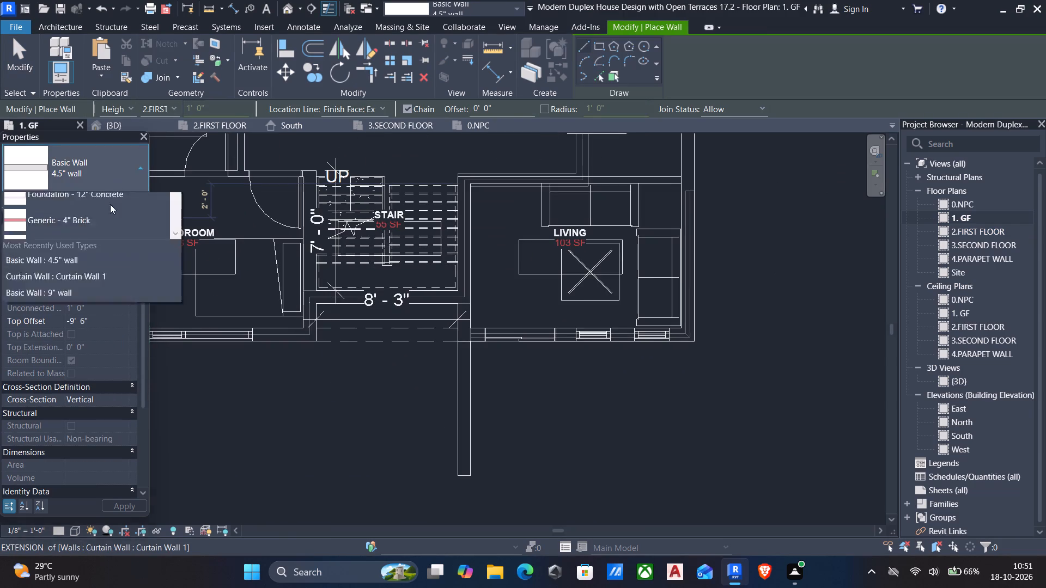
pyautogui.scroll(-5, 110, 240)
pyautogui.scroll(-6, 98, 309)
pyautogui.click(82, 375)
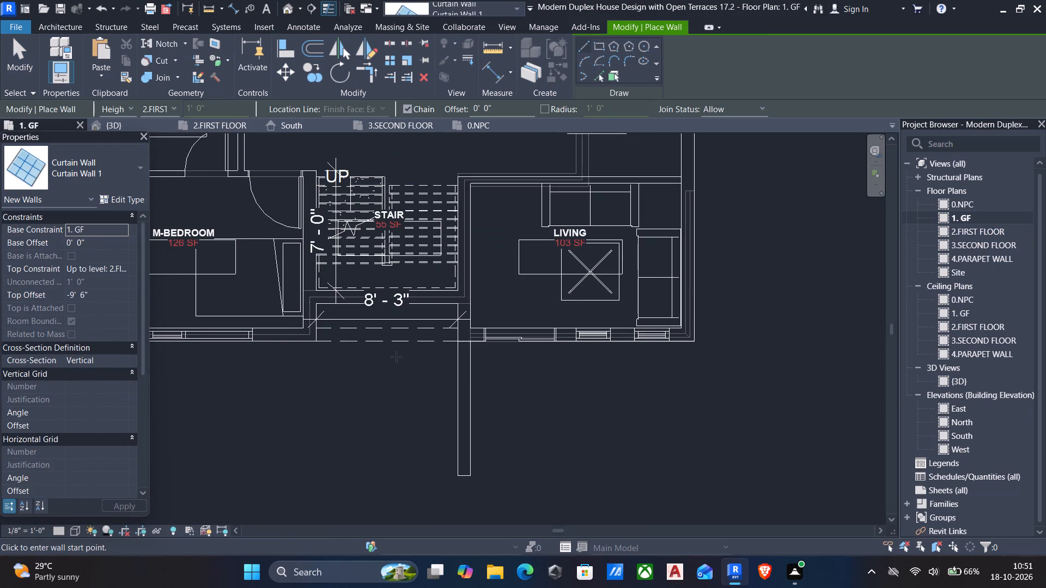
pyautogui.scroll(3, 385, 346)
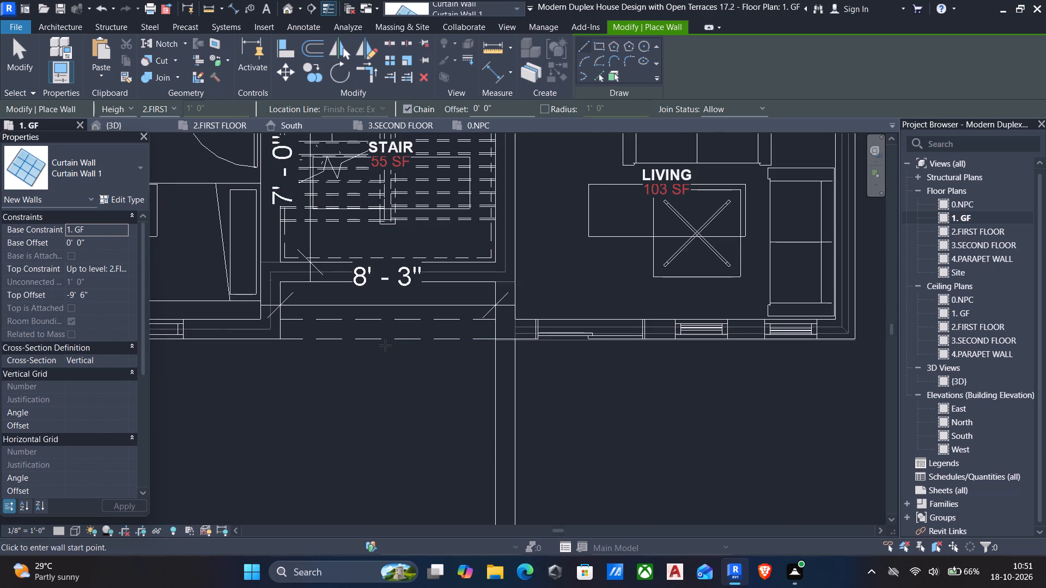
pyautogui.moveTo(386, 341); pyautogui.dragTo(382, 355, button='middle')
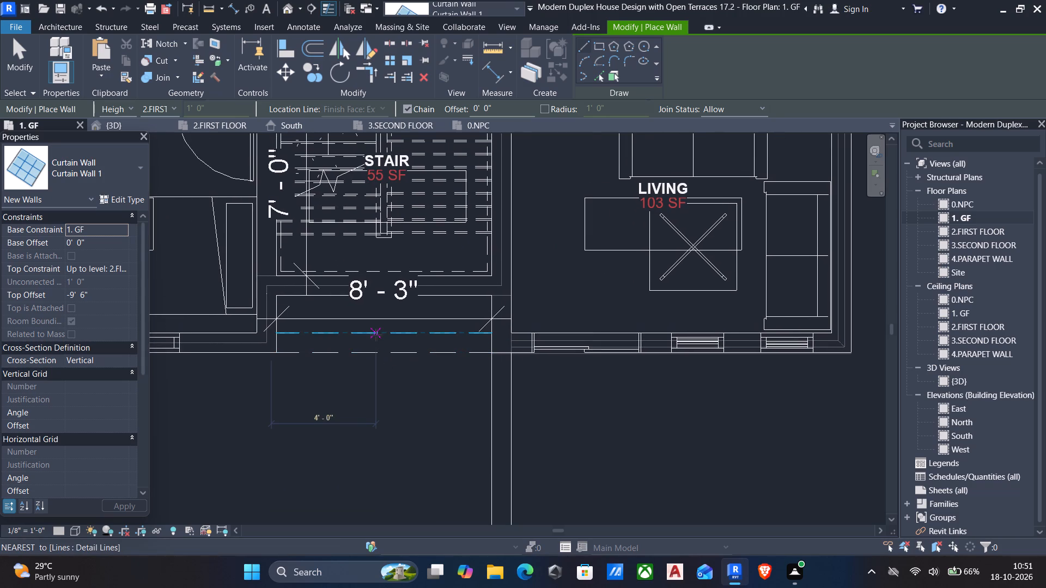
pyautogui.scroll(4, 376, 335)
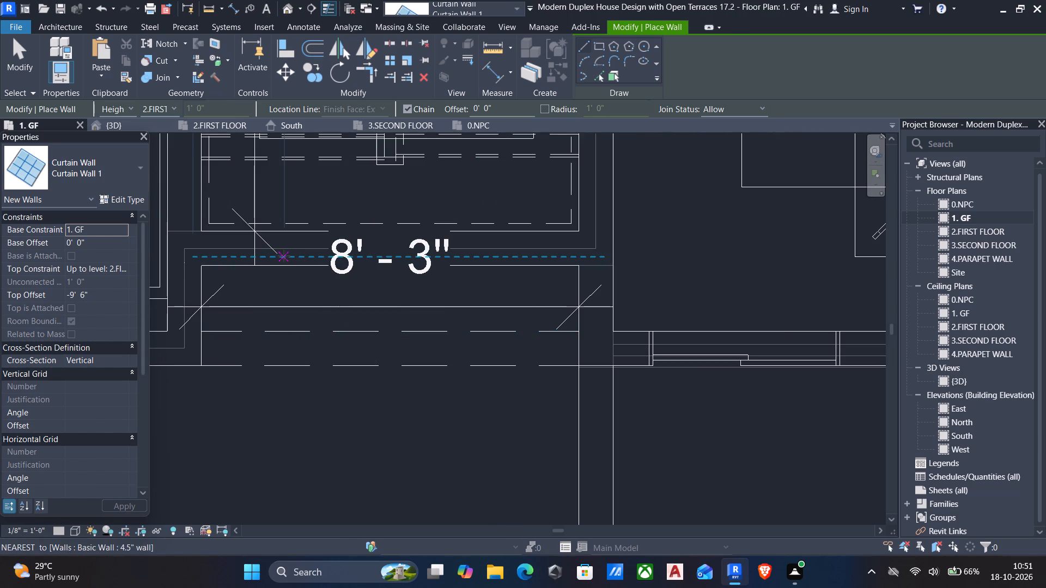
pyautogui.press('Escape')
pyautogui.press('Escape')
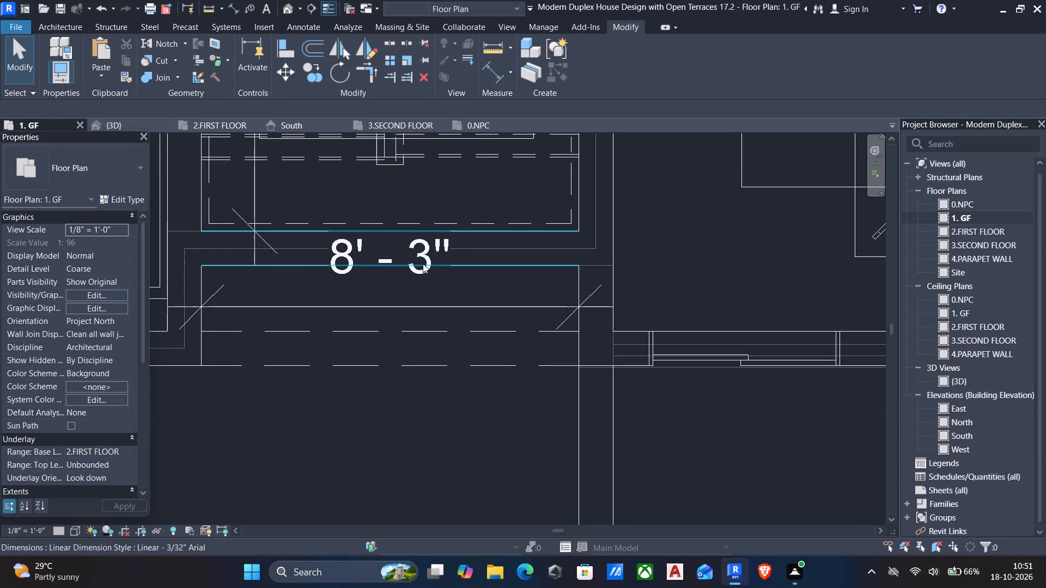
# Delete the 8'-3" dimension in front of the stairwell in the ground-floor plan.
pyautogui.click(417, 272)
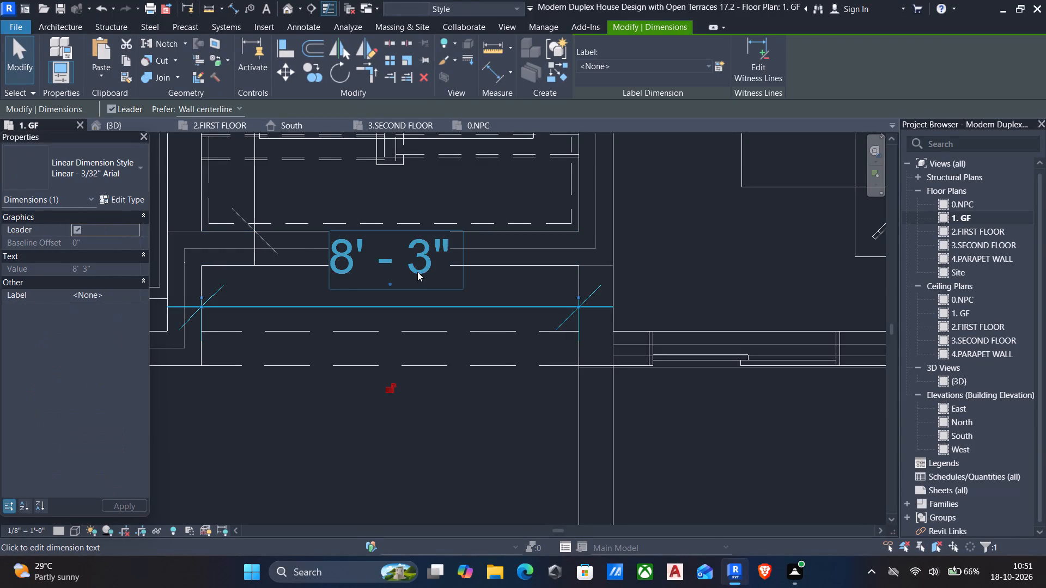
pyautogui.write('sa')
pyautogui.press('Delete')
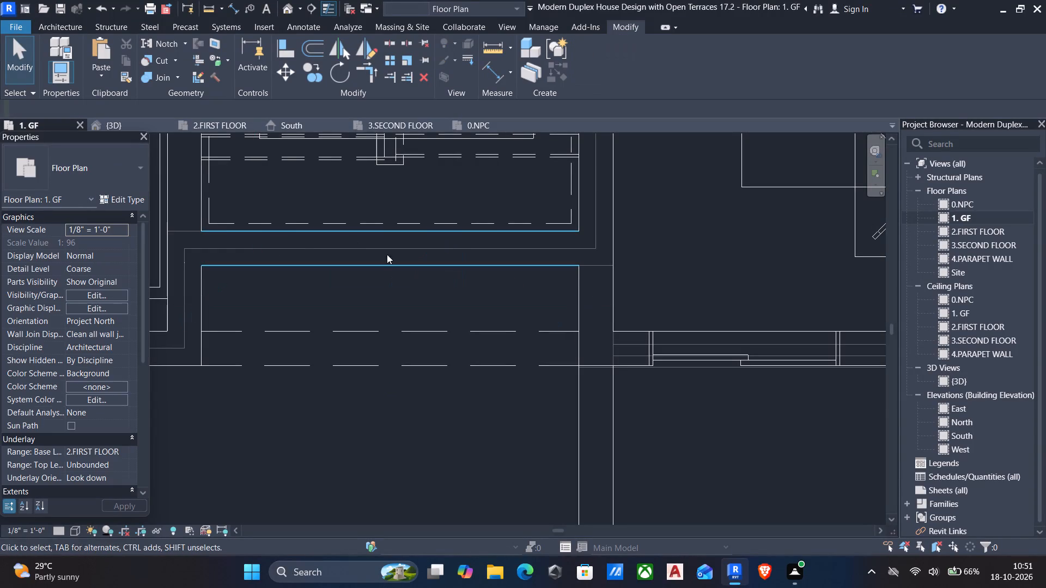
# Draw a curtain wall about 7'-0" long along the centreline of the 9" wall at the stairwell's front.
pyautogui.write('wa')
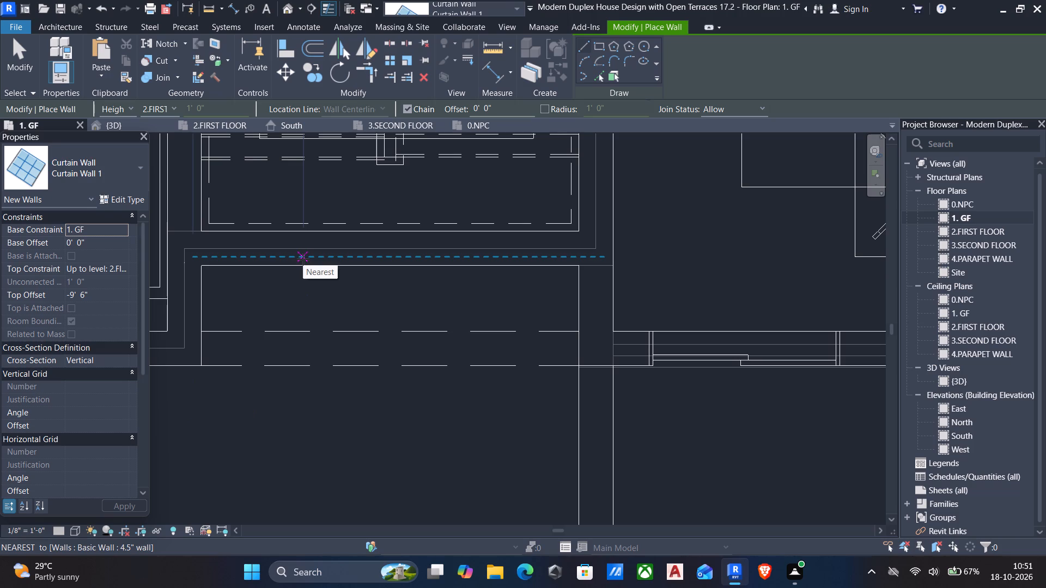
pyautogui.click(227, 256)
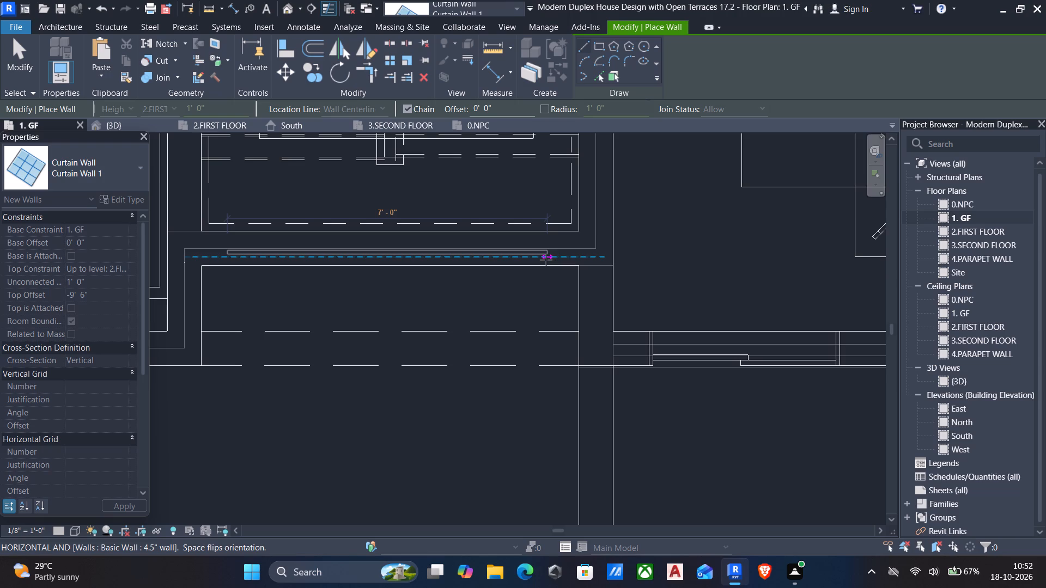
pyautogui.click(546, 260)
pyautogui.press('Escape')
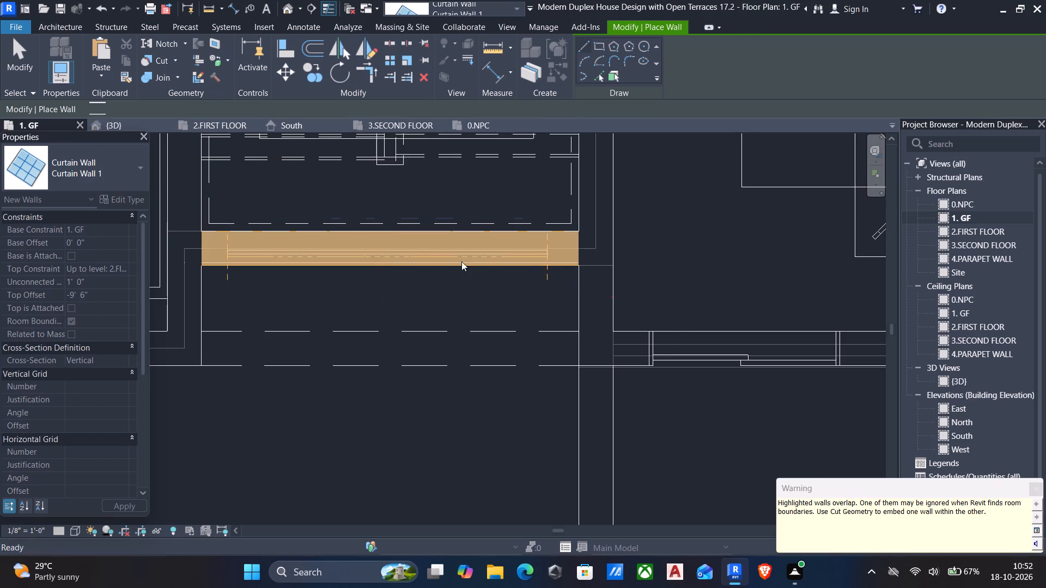
pyautogui.press('Escape')
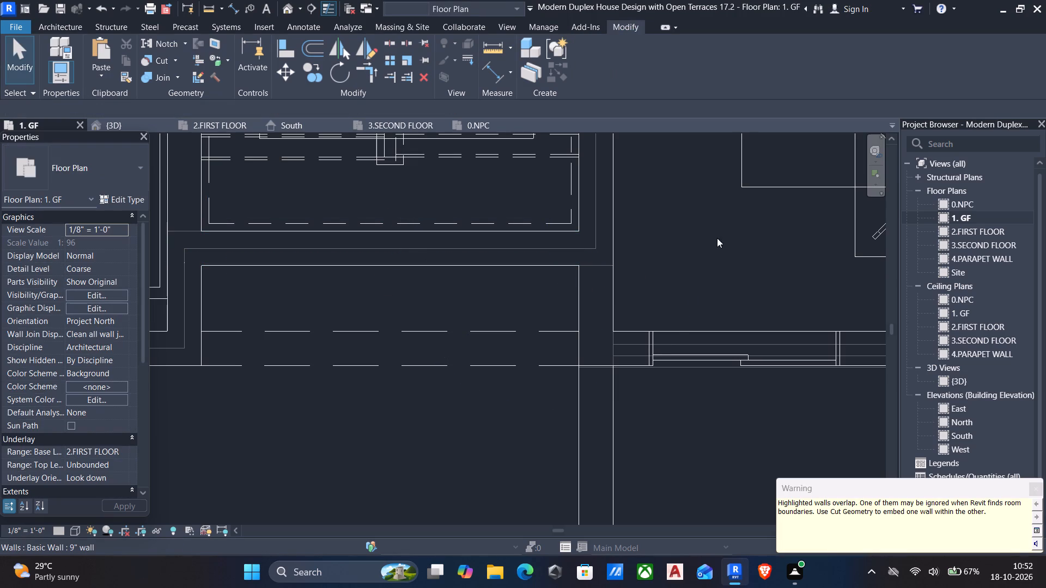
# Examine the stairwell's front wall and the surrounding slab in the 0.NPC, ground-floor and first-floor plans.
pyautogui.doubleClick(969, 205)
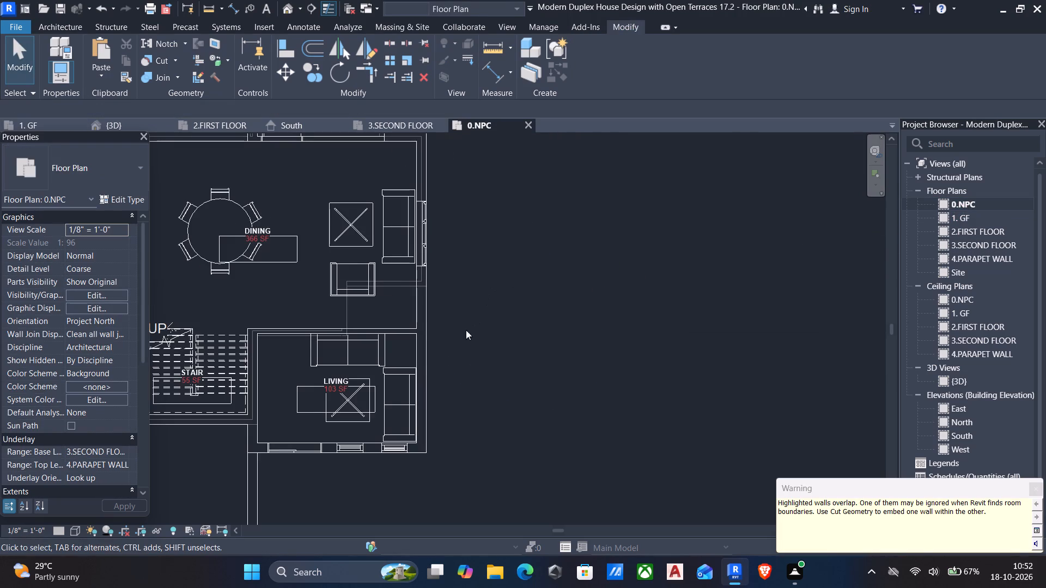
pyautogui.moveTo(369, 370); pyautogui.dragTo(592, 298, button='middle')
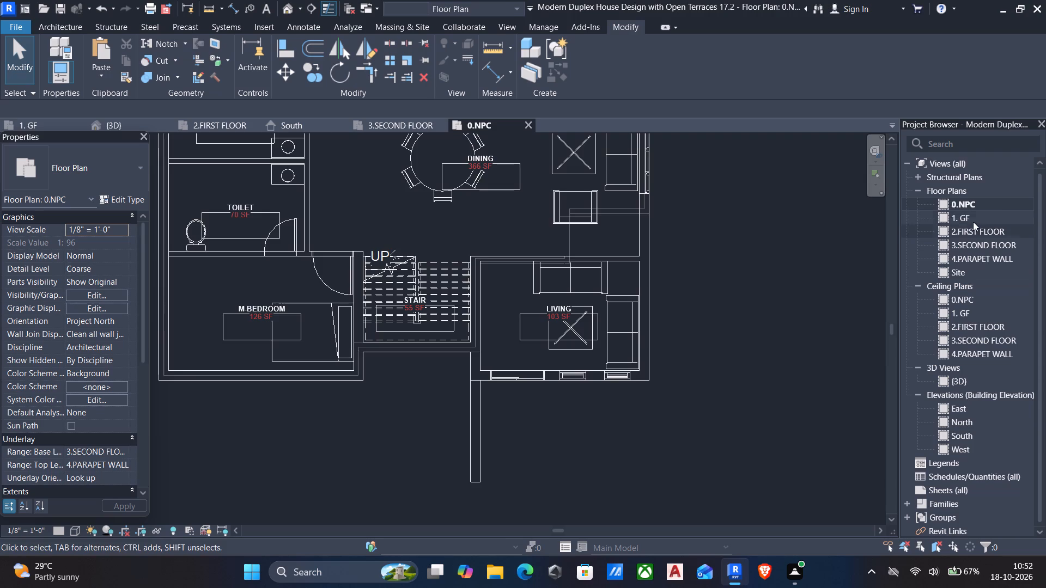
pyautogui.doubleClick(976, 218)
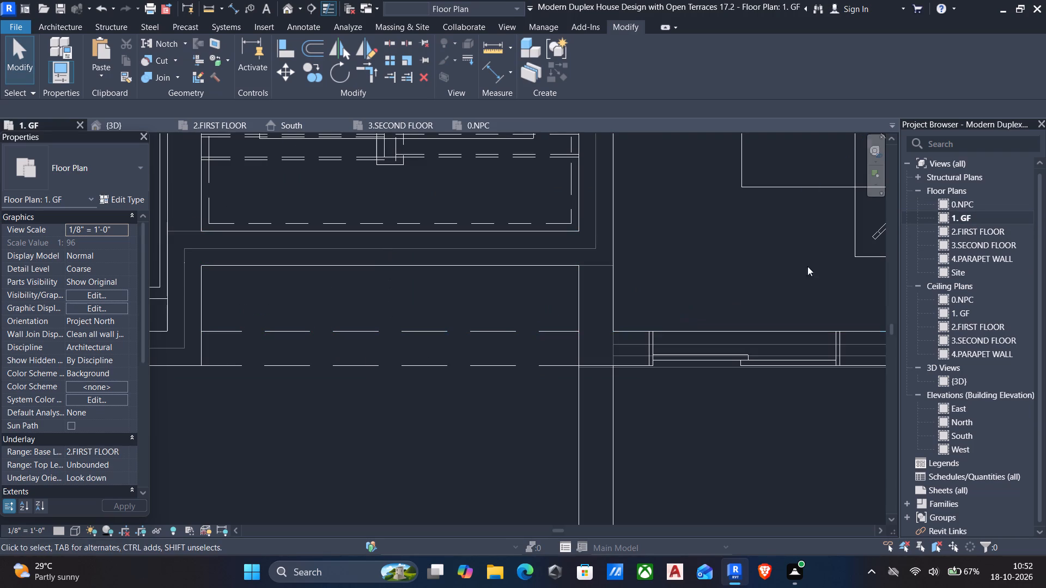
pyautogui.doubleClick(992, 231)
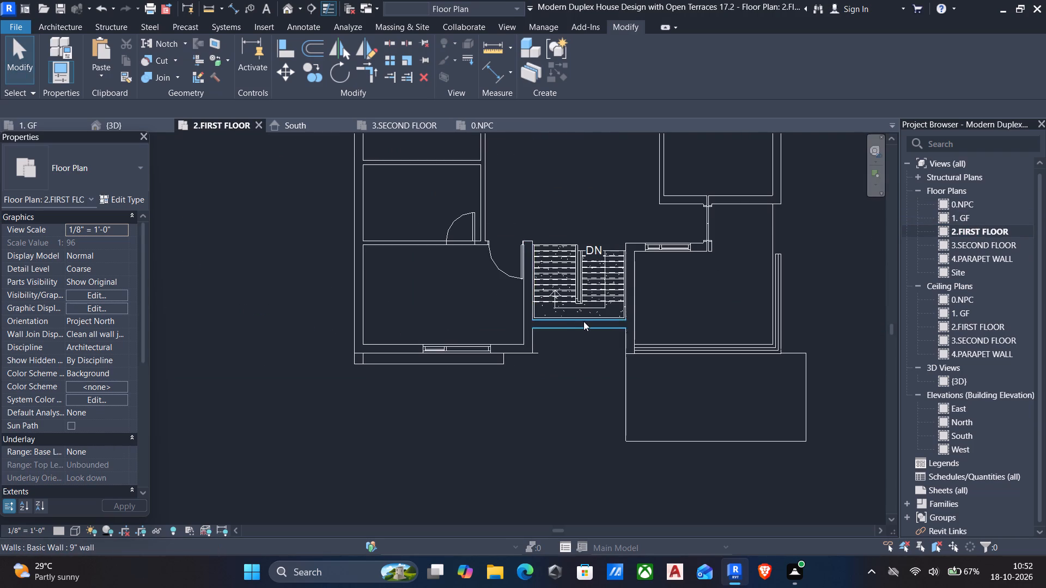
pyautogui.scroll(4, 583, 321)
pyautogui.moveTo(583, 322); pyautogui.dragTo(565, 327, button='middle')
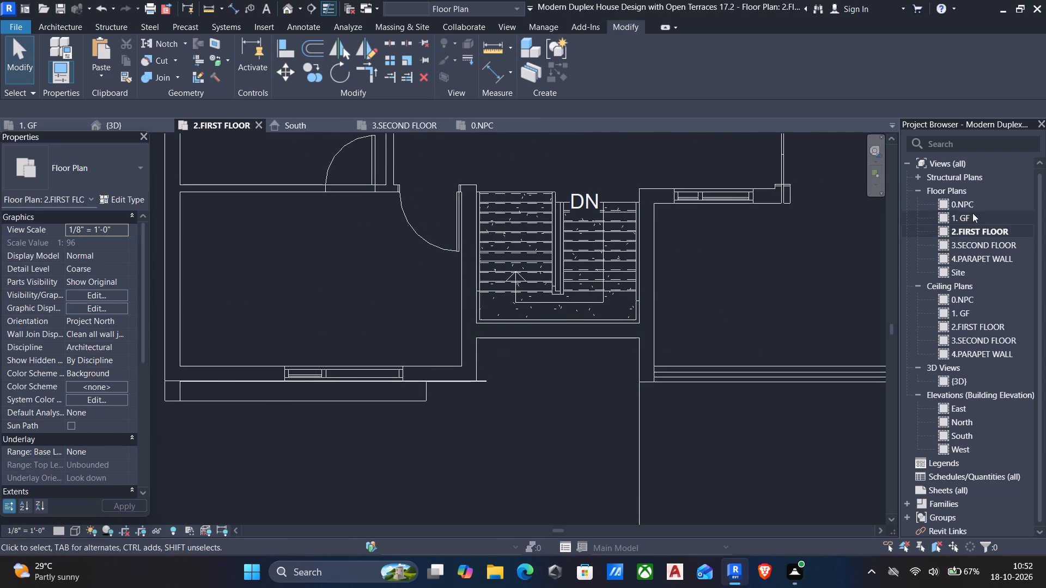
pyautogui.scroll(-2, 670, 244)
pyautogui.moveTo(655, 278); pyautogui.dragTo(574, 332, button='middle')
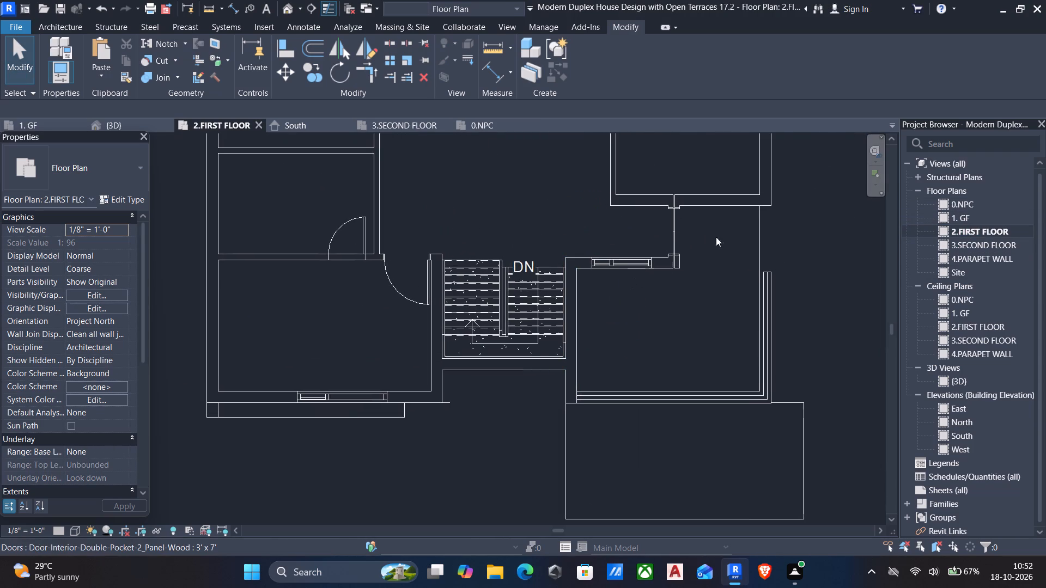
pyautogui.click(757, 240)
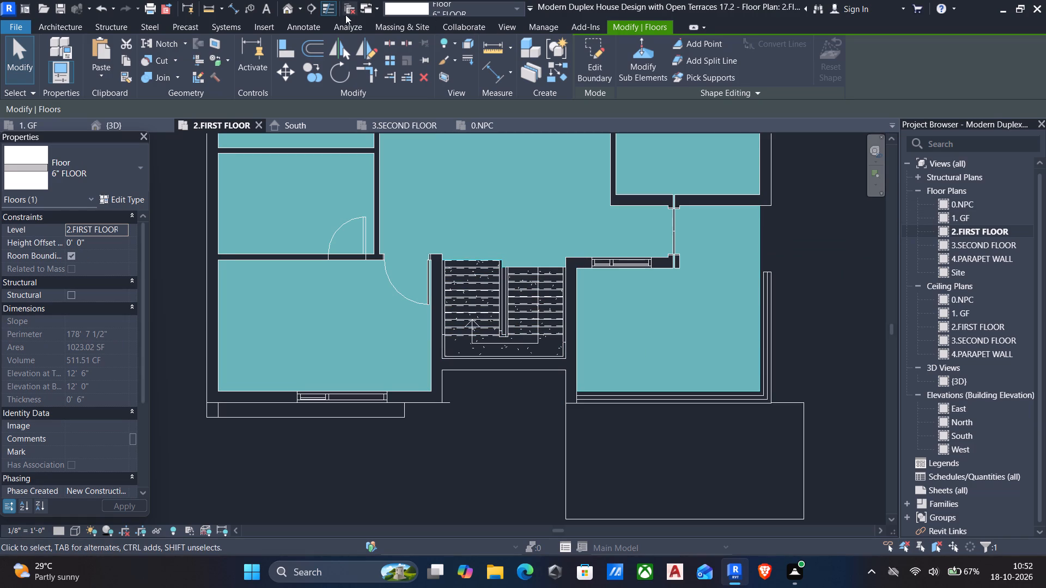
# In the 3D view, switch to wireframe display and raise the curtain wall's top edge to just above the stair landing.
pyautogui.click(284, 9)
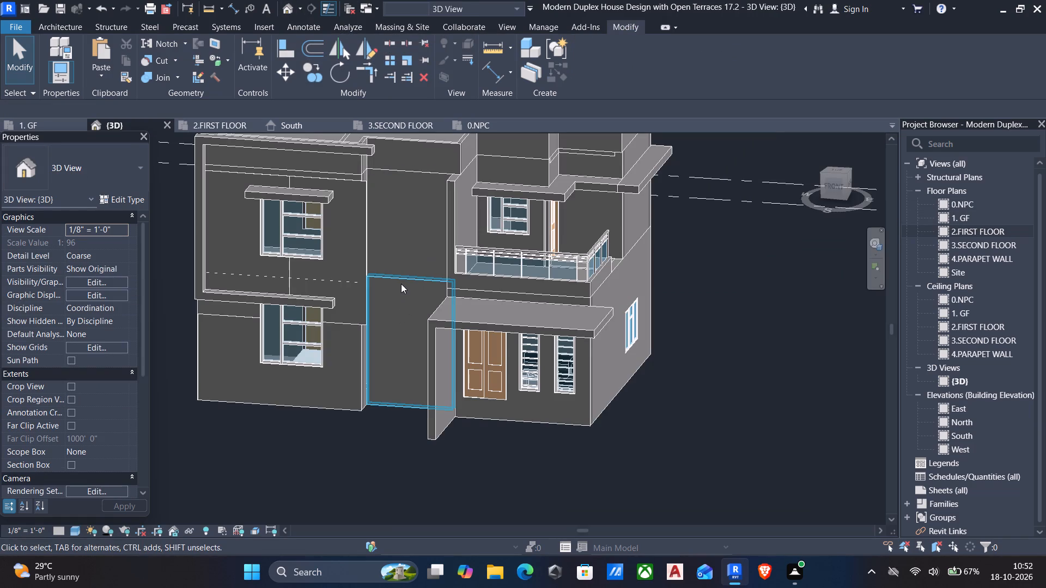
pyautogui.click(78, 528)
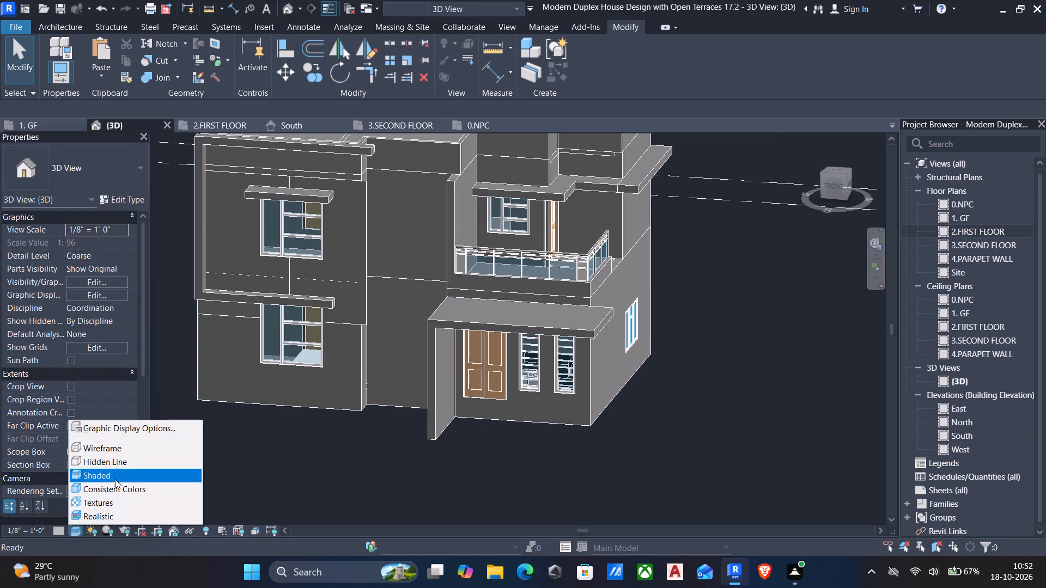
pyautogui.click(112, 452)
pyautogui.scroll(-1, 384, 366)
pyautogui.scroll(3, 392, 368)
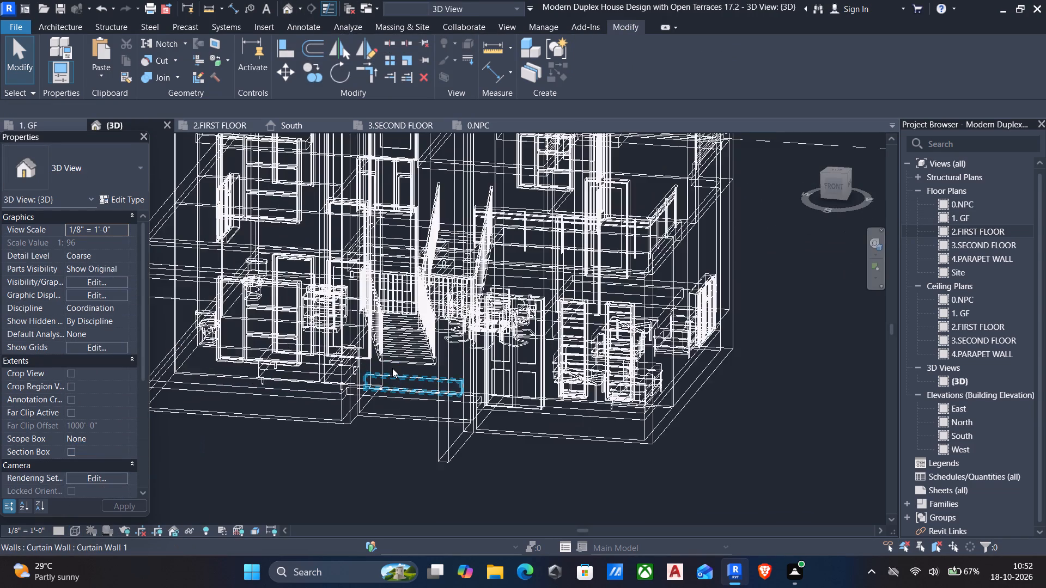
pyautogui.scroll(3, 394, 373)
pyautogui.moveTo(396, 384); pyautogui.dragTo(453, 369, button='middle')
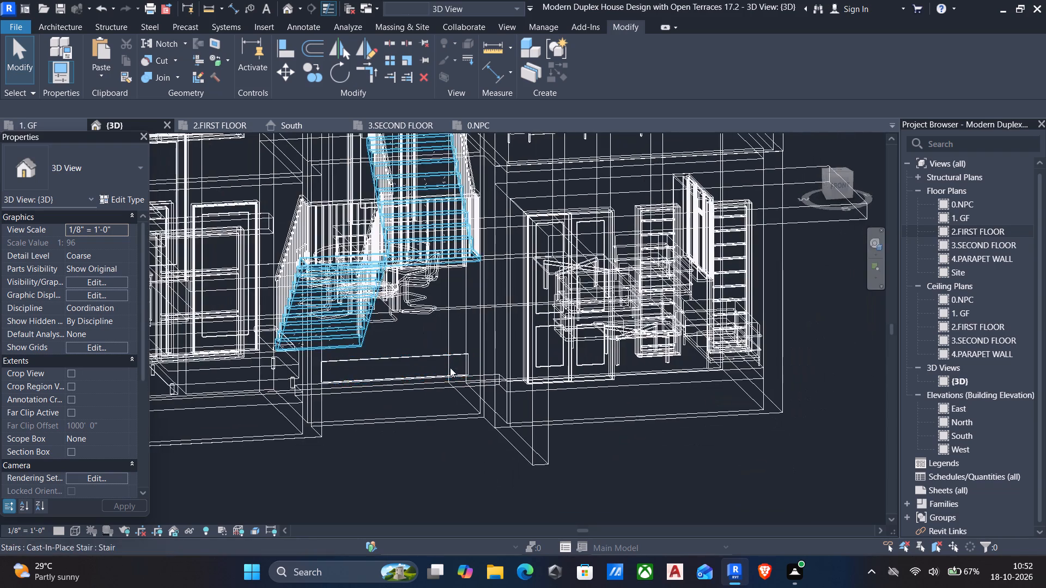
pyautogui.scroll(4, 445, 366)
pyautogui.click(413, 352)
pyautogui.scroll(-4, 370, 373)
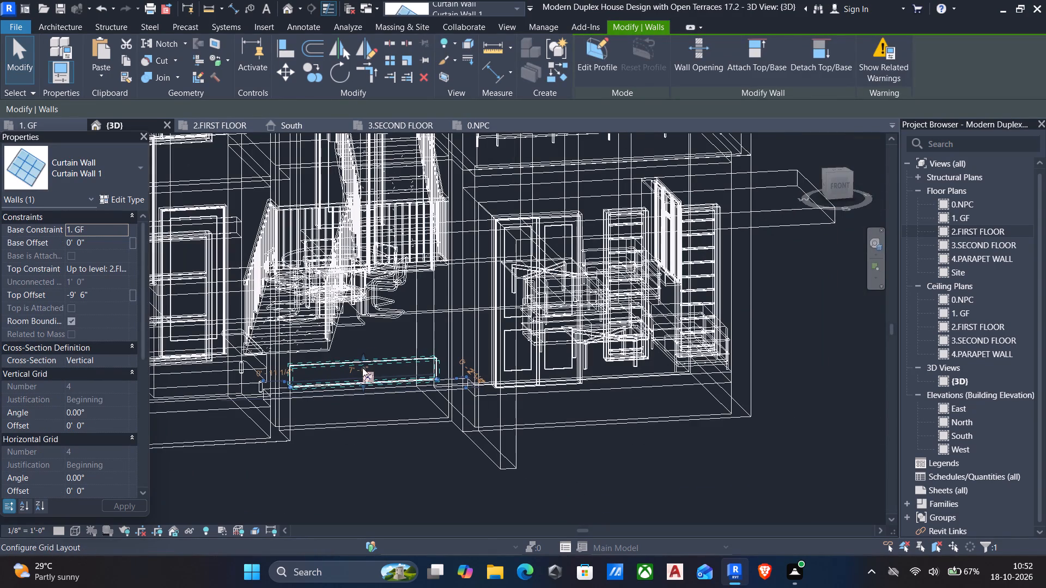
pyautogui.moveTo(360, 357); pyautogui.dragTo(355, 255)
pyautogui.press('Escape')
# Cut the stairwell's 9" ground-floor wall with the curtain wall and return the 3D view to shaded display.
pyautogui.moveTo(356, 390); pyautogui.dragTo(397, 386, button='middle')
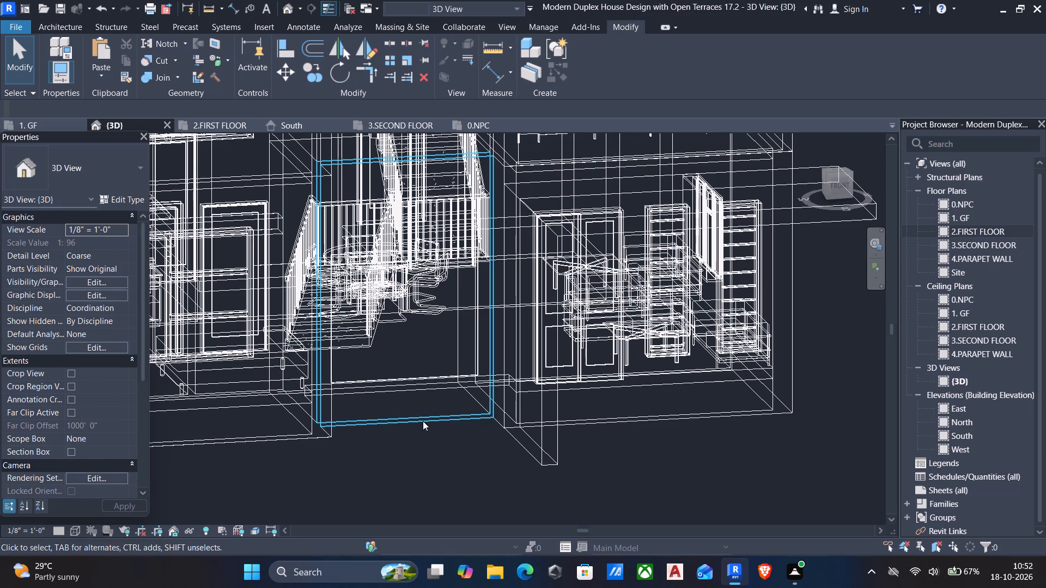
pyautogui.click(163, 58)
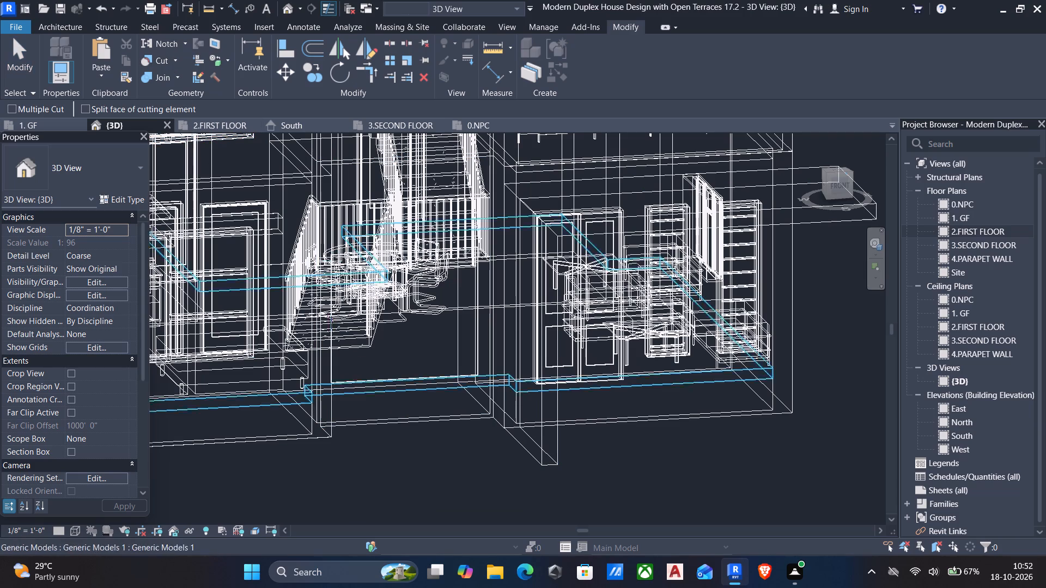
pyautogui.click(404, 420)
pyautogui.click(392, 379)
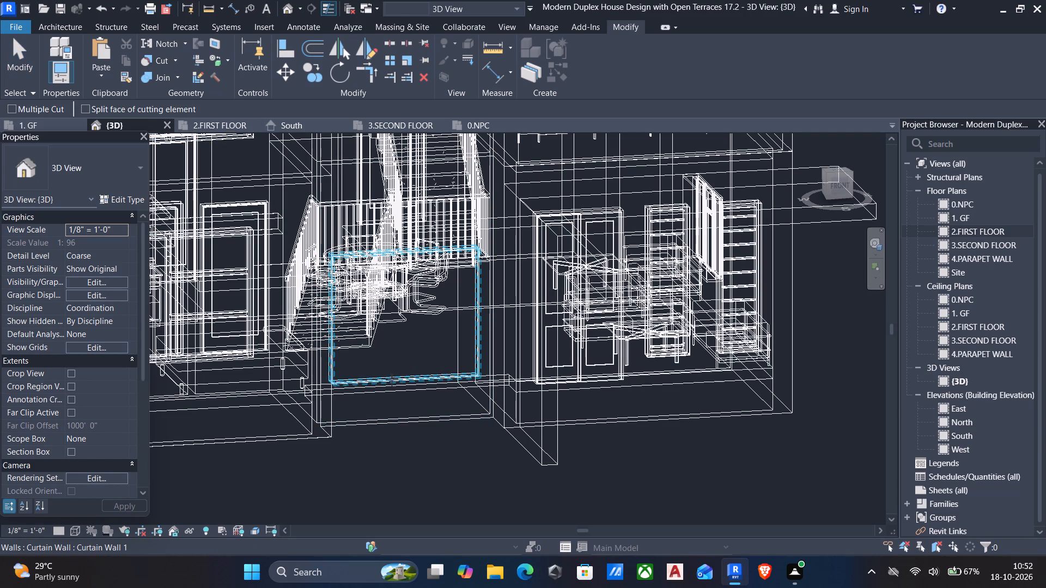
pyautogui.click(74, 529)
pyautogui.click(99, 477)
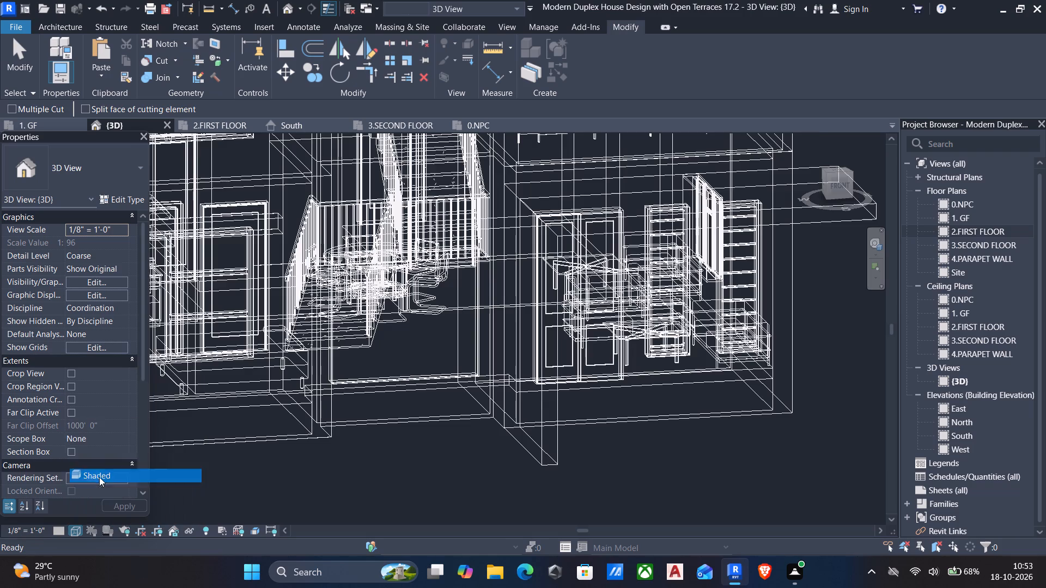
pyautogui.press('Escape')
# Examine the curtain wall opening and the stair behind it from the front, selecting the surrounding 9" wall.
pyautogui.moveTo(355, 428); pyautogui.dragTo(339, 432, button='middle')
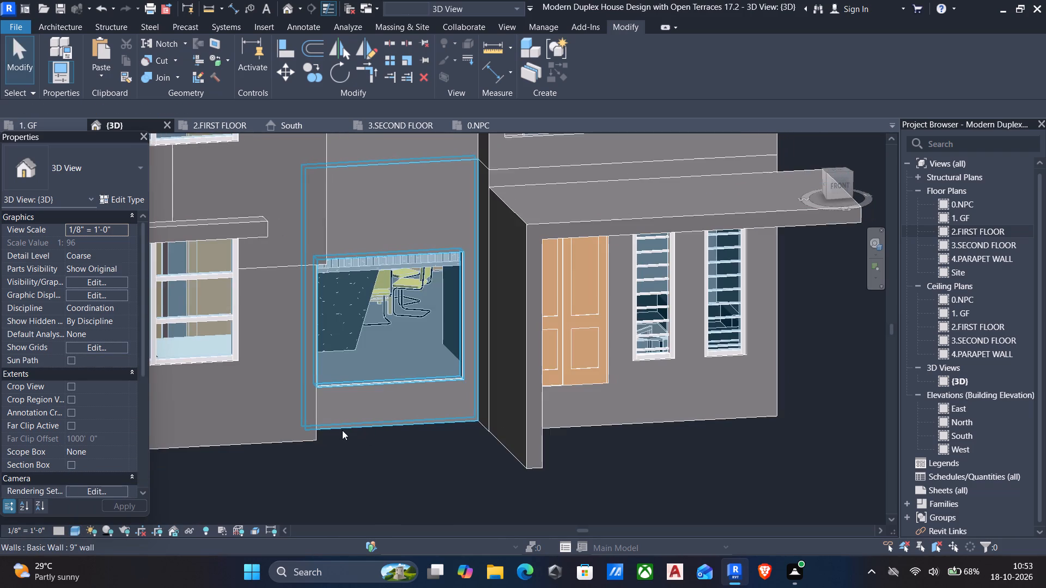
pyautogui.keyDown('shift'); pyautogui.moveTo(342, 430); pyautogui.dragTo(318, 338, button='middle'); pyautogui.keyUp('shift')
pyautogui.press('Escape')
pyautogui.scroll(4, 400, 351)
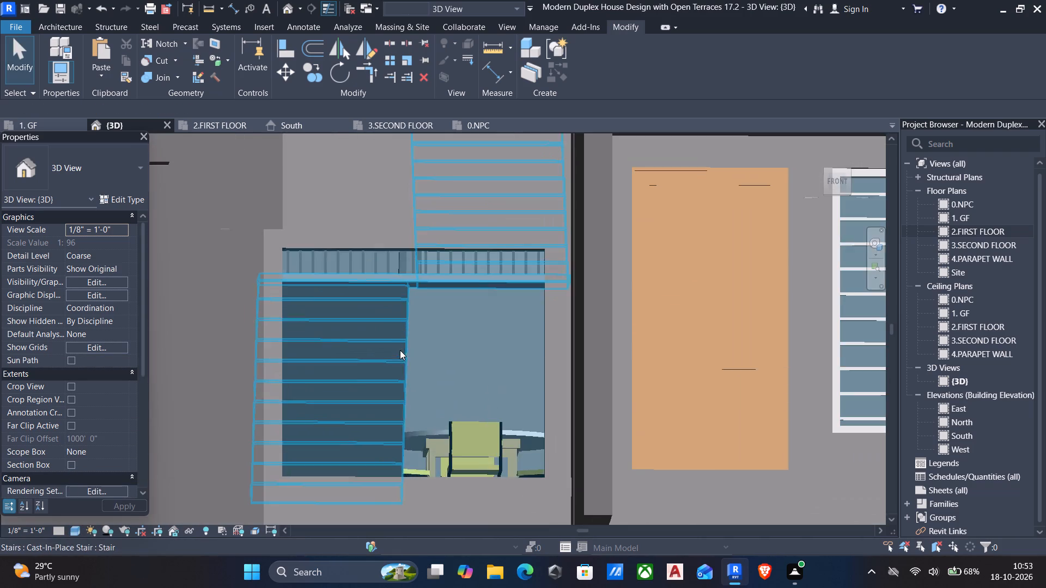
pyautogui.scroll(4, 424, 260)
pyautogui.scroll(-6, 415, 278)
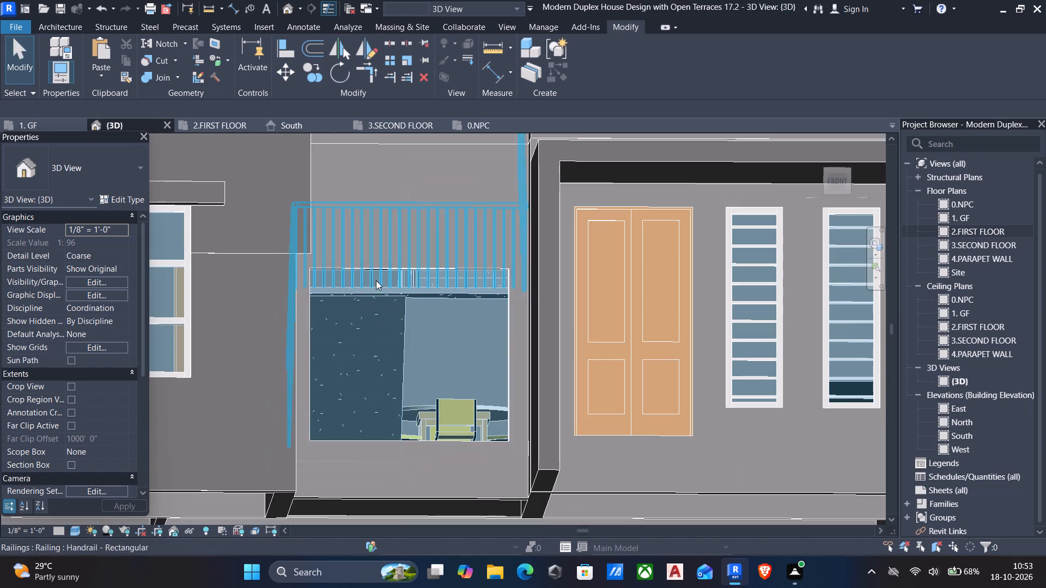
pyautogui.scroll(-4, 364, 286)
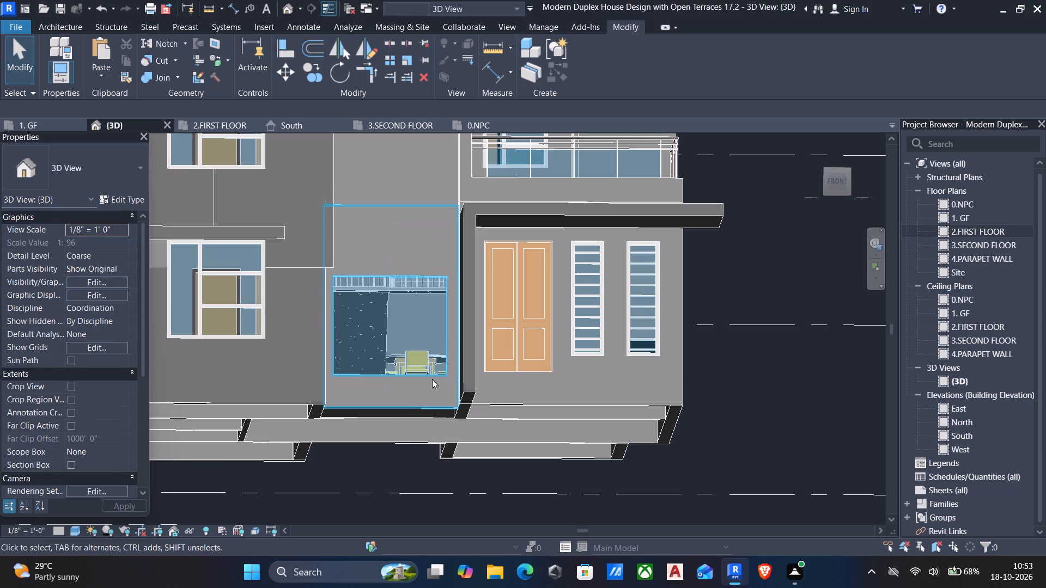
pyautogui.click(430, 376)
pyautogui.keyDown('shift'); pyautogui.moveTo(430, 382); pyautogui.dragTo(422, 457, button='middle'); pyautogui.keyUp('shift')
pyautogui.moveTo(426, 433); pyautogui.dragTo(473, 395, button='middle')
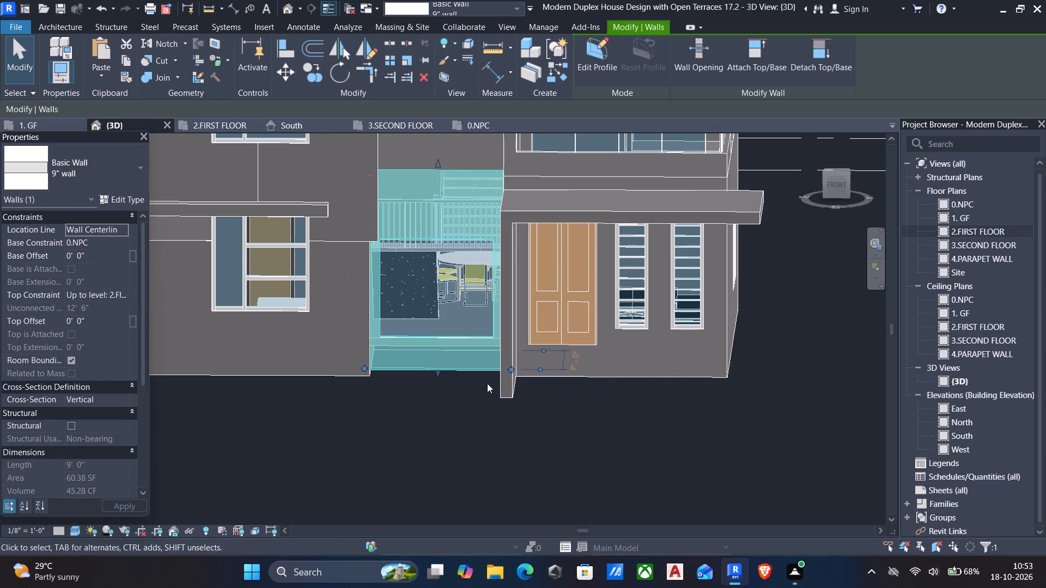
# Reduce the stairwell curtain wall to a horizontal strip with a base offset of 3' 0" and a top offset of -6' 0".
pyautogui.press('Escape')
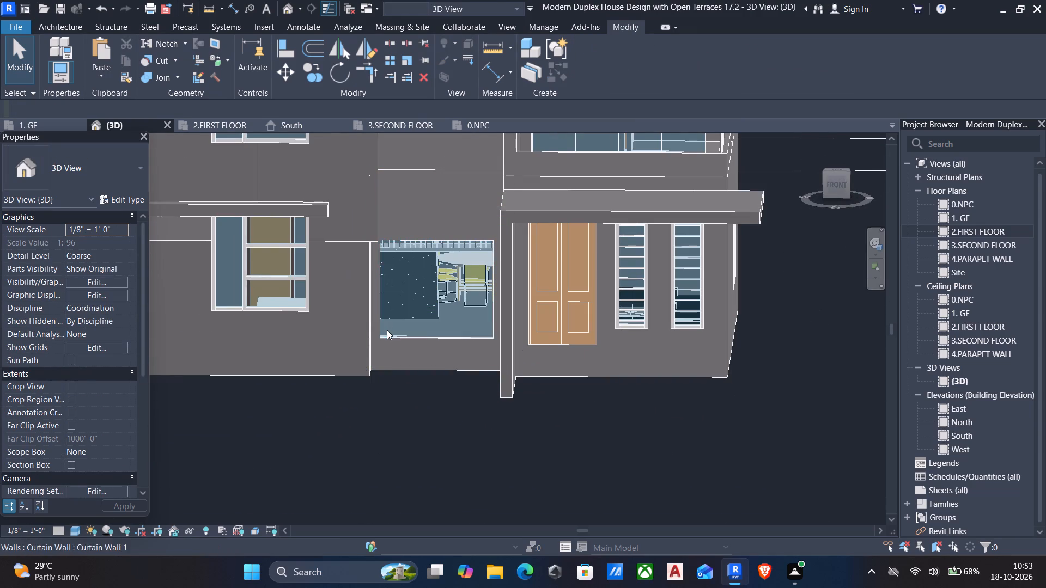
pyautogui.click(388, 333)
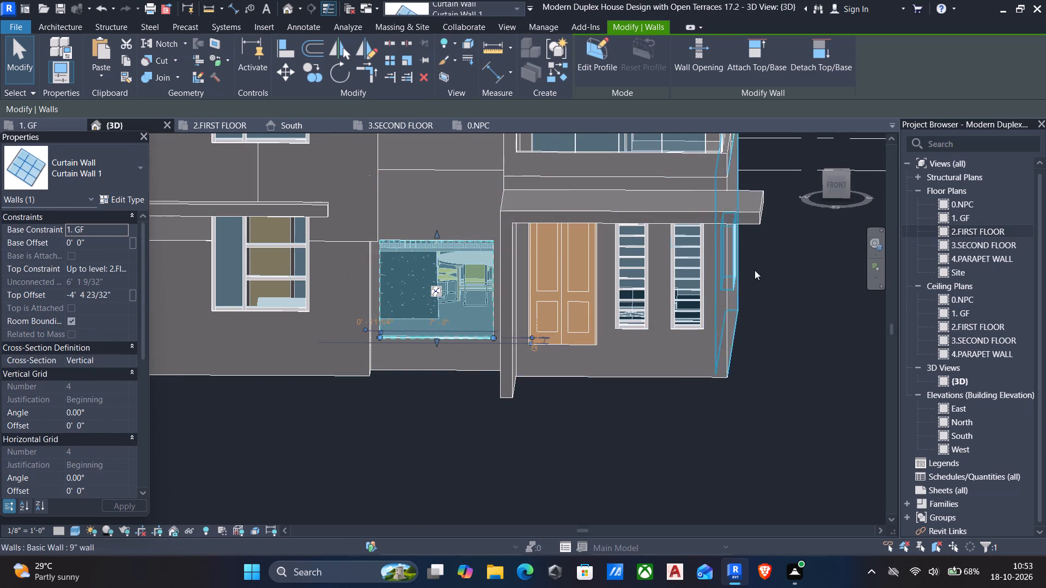
pyautogui.click(835, 182)
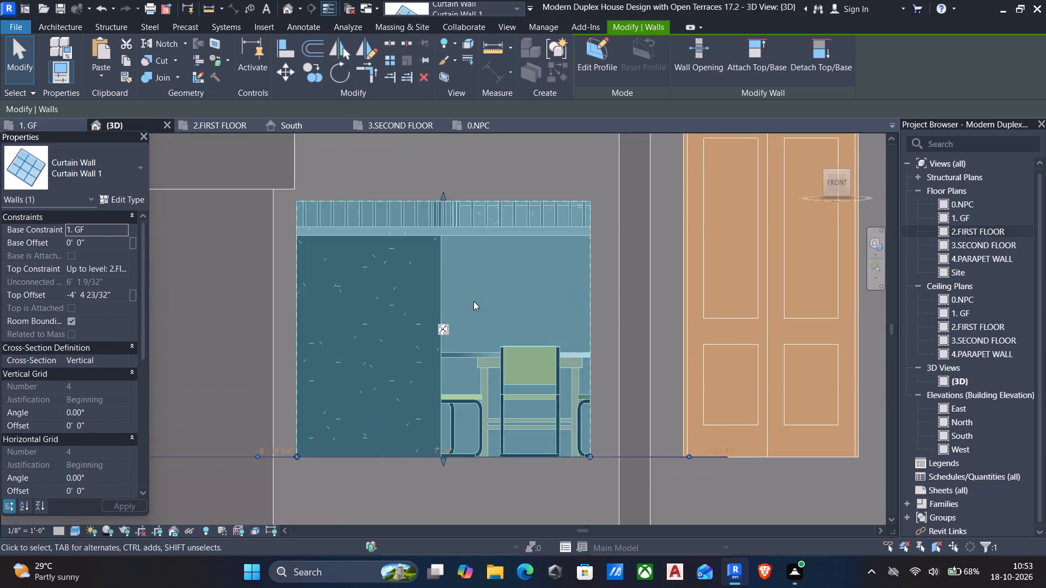
pyautogui.scroll(-5, 472, 307)
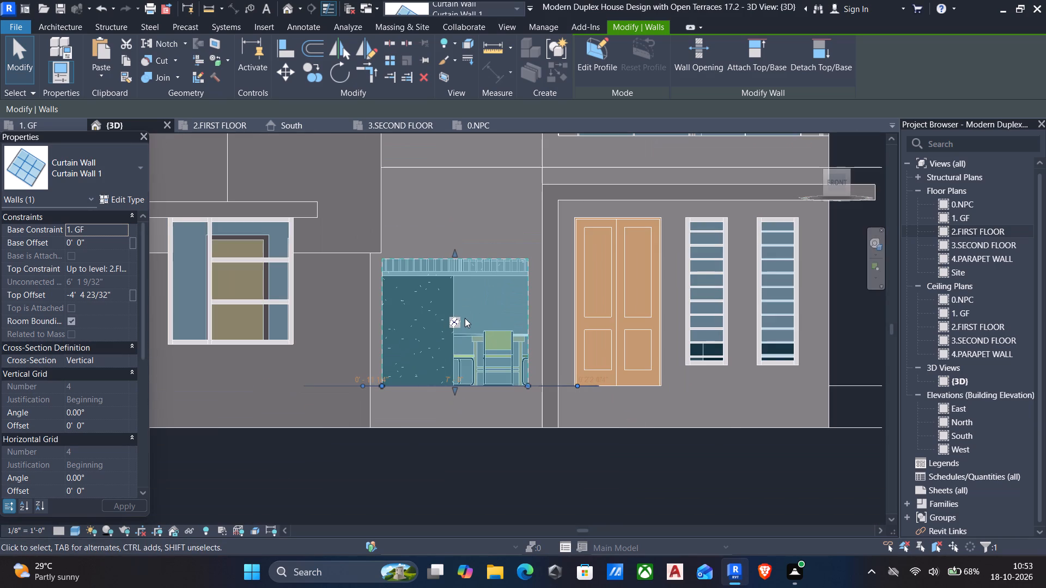
pyautogui.moveTo(457, 254); pyautogui.dragTo(448, 293)
pyautogui.moveTo(455, 387); pyautogui.dragTo(460, 329)
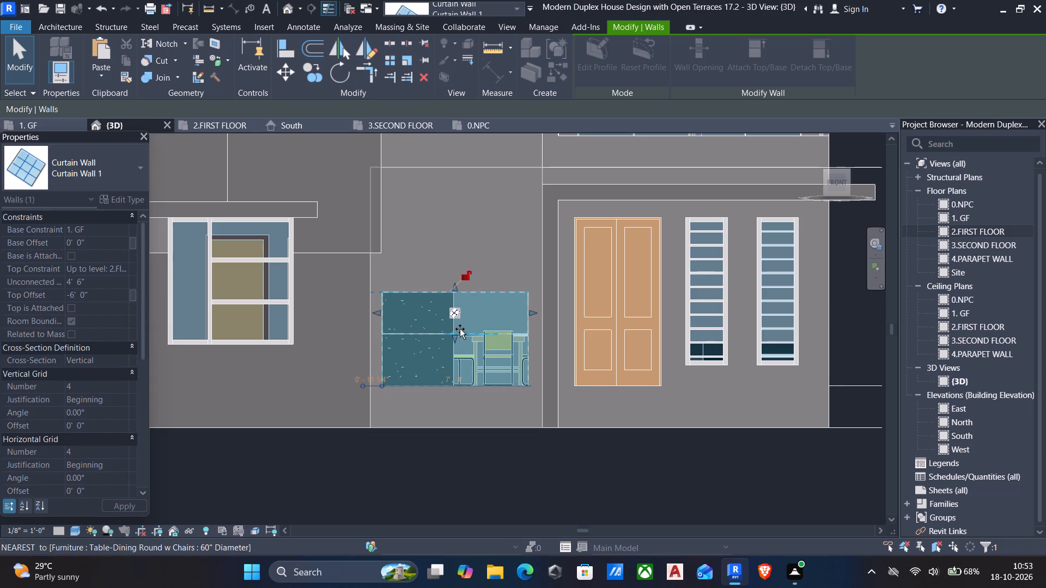
pyautogui.moveTo(460, 329); pyautogui.dragTo(460, 324)
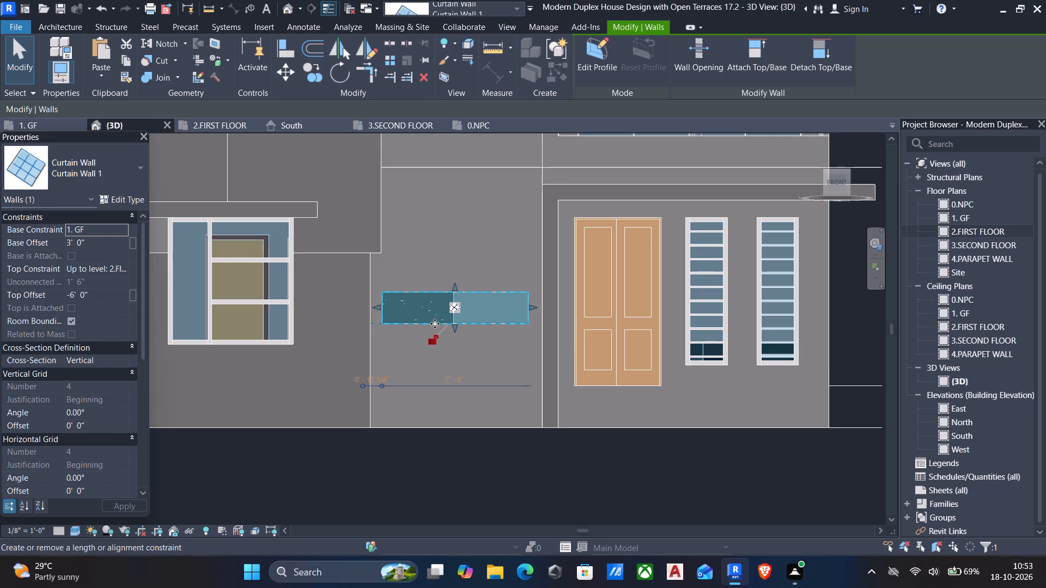
pyautogui.press('Up')
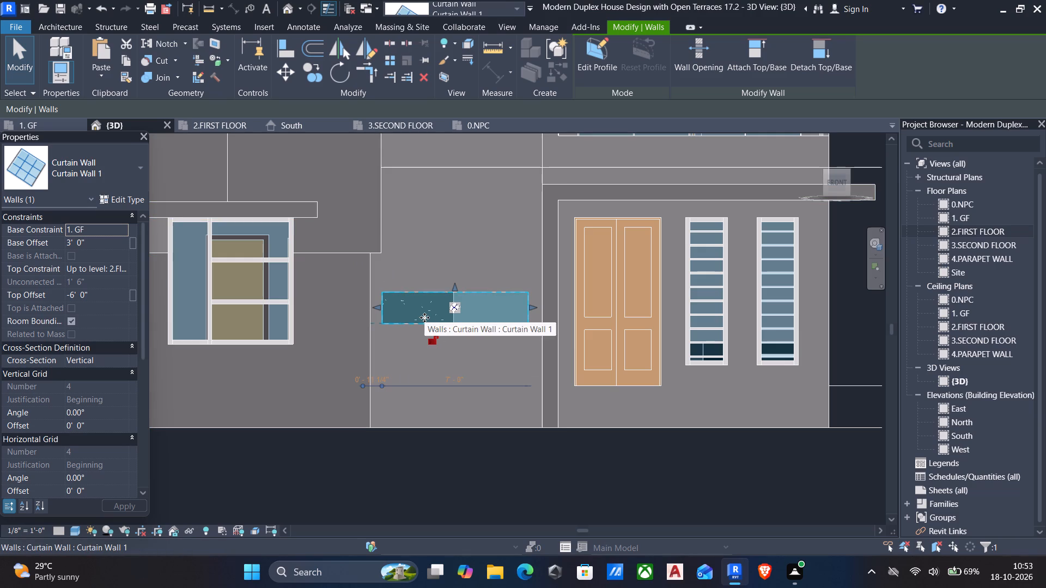
pyautogui.press('Escape')
# Add two vertical curtain grid lines to the strip, 2' 0" from its left end and 2' 6" from its right end.
pyautogui.scroll(-1, 412, 334)
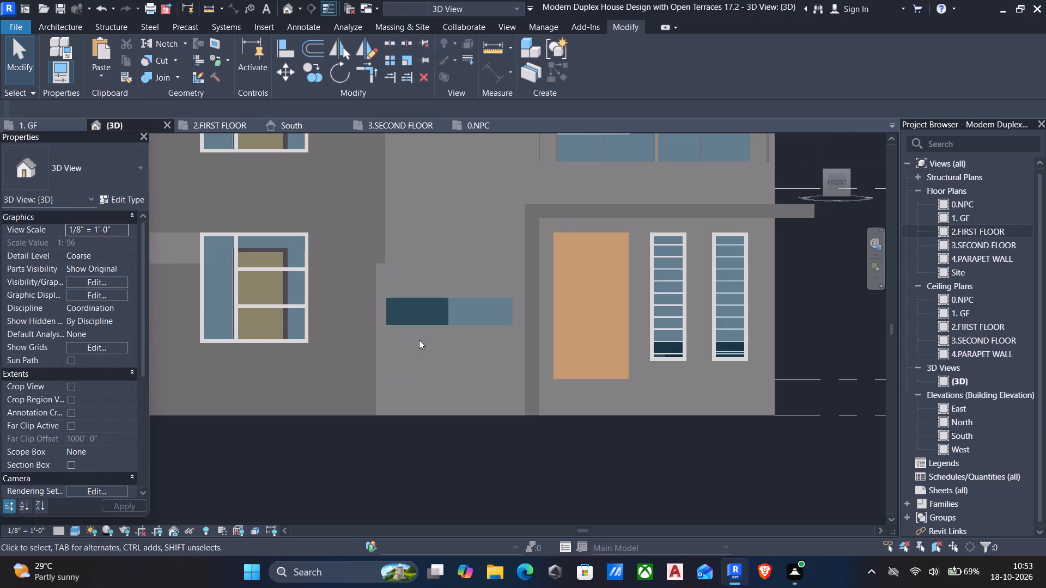
pyautogui.moveTo(435, 357); pyautogui.dragTo(430, 418, button='middle')
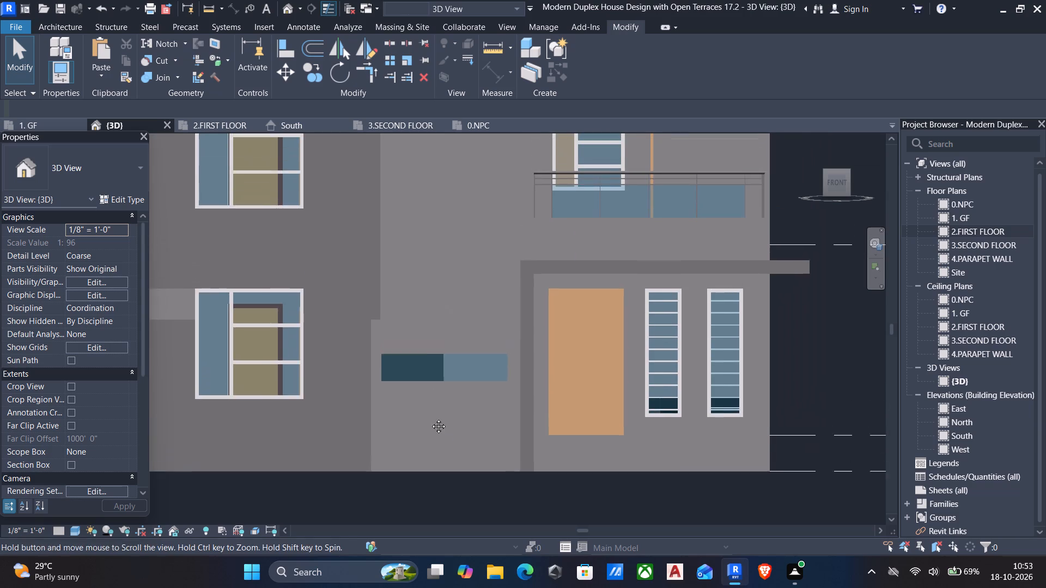
pyautogui.moveTo(430, 418); pyautogui.dragTo(430, 419, button='middle')
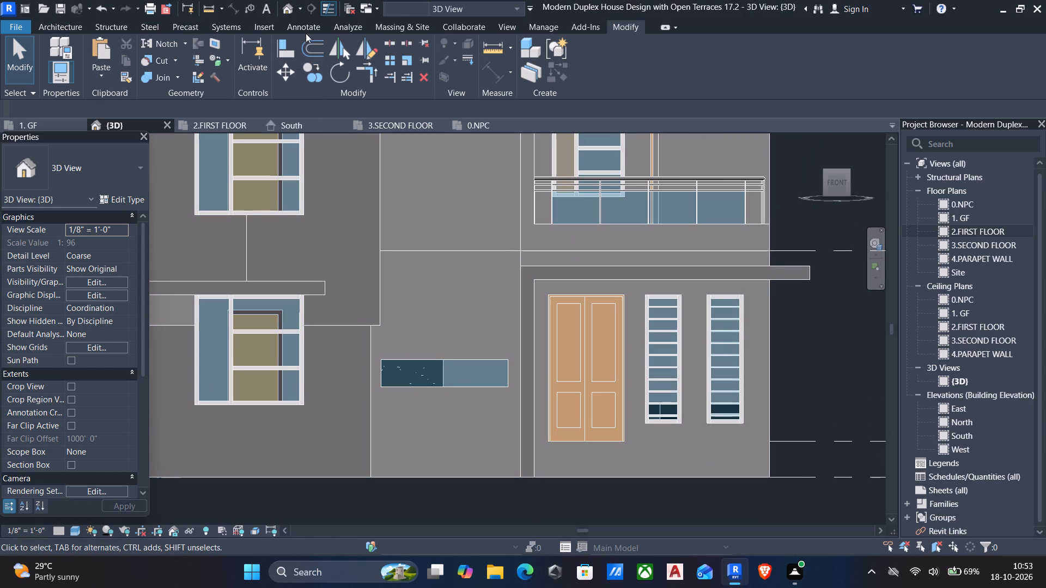
pyautogui.click(87, 22)
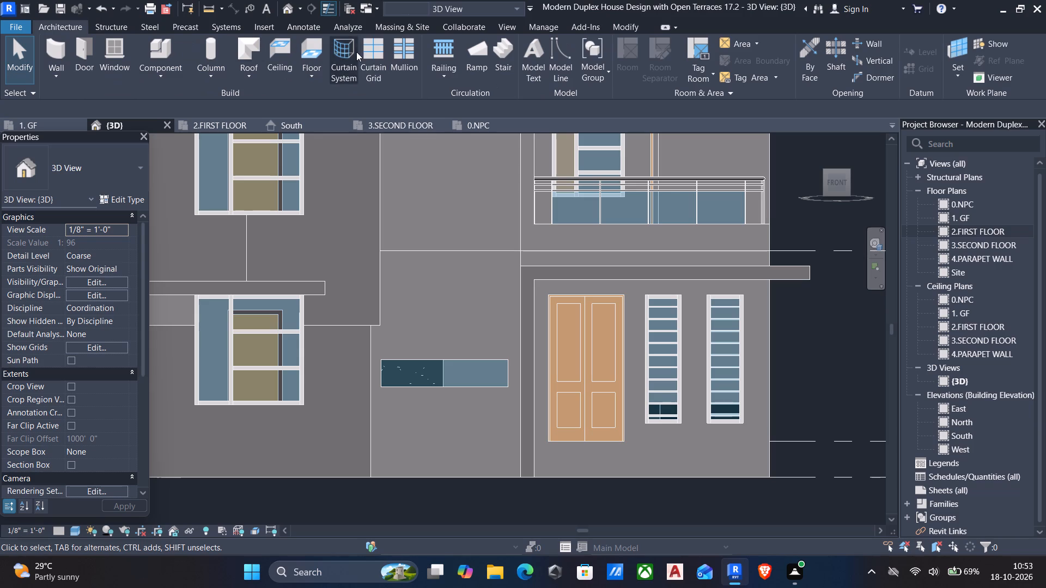
pyautogui.click(367, 53)
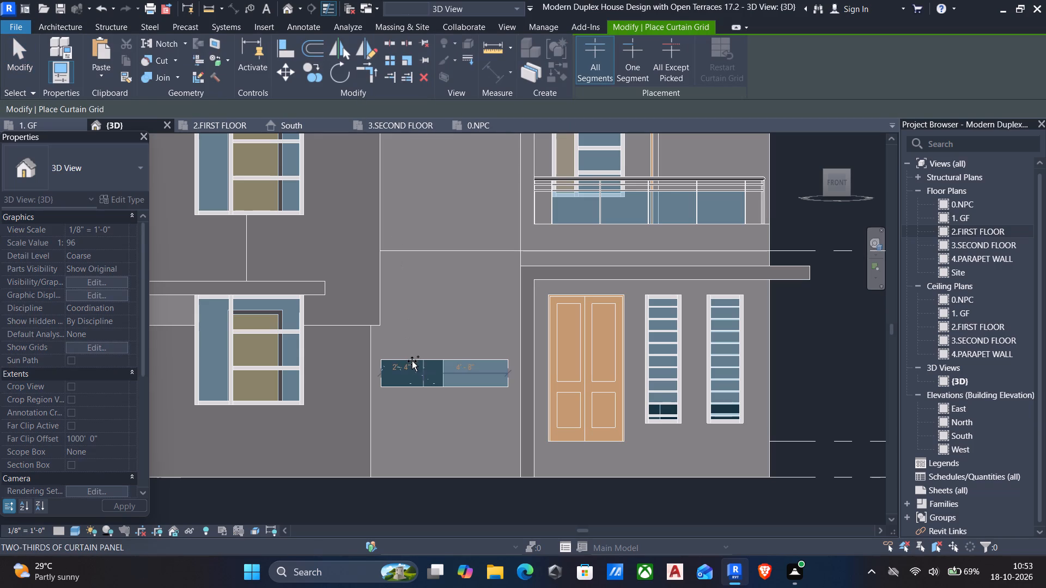
pyautogui.scroll(2, 412, 361)
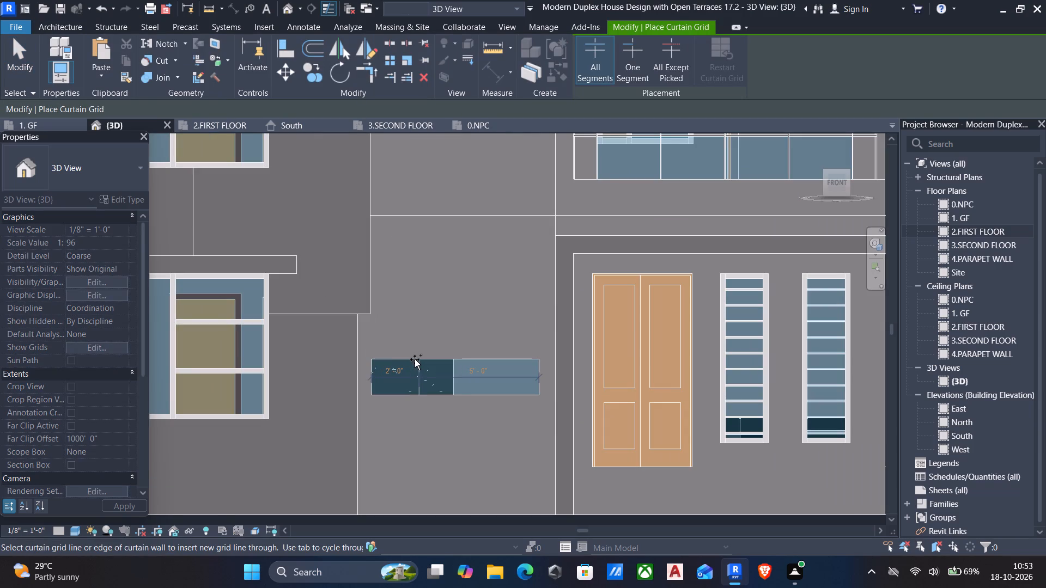
pyautogui.click(415, 359)
pyautogui.click(479, 357)
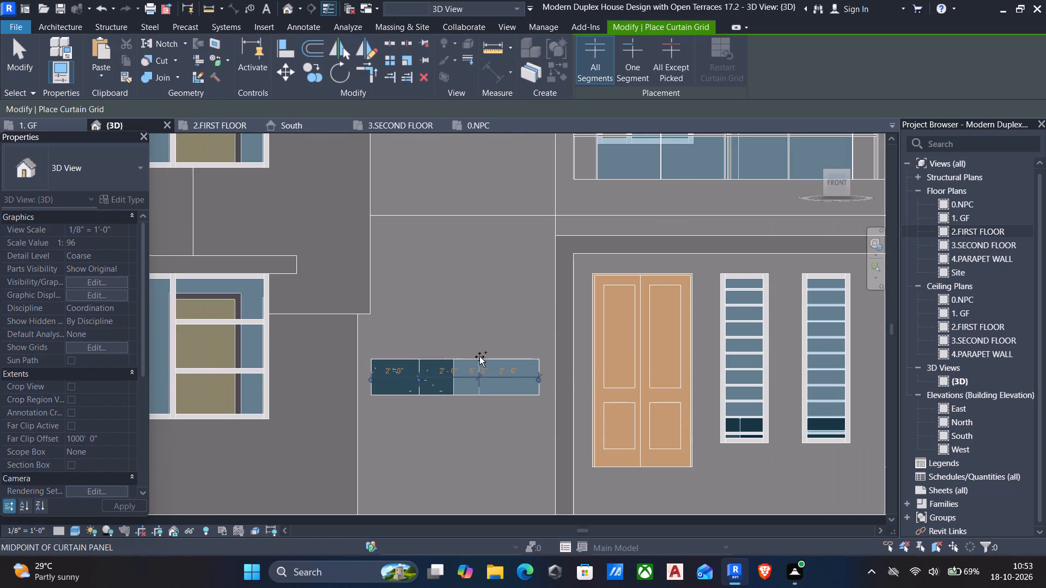
pyautogui.press('Escape')
pyautogui.scroll(5, 485, 413)
pyautogui.press('Escape')
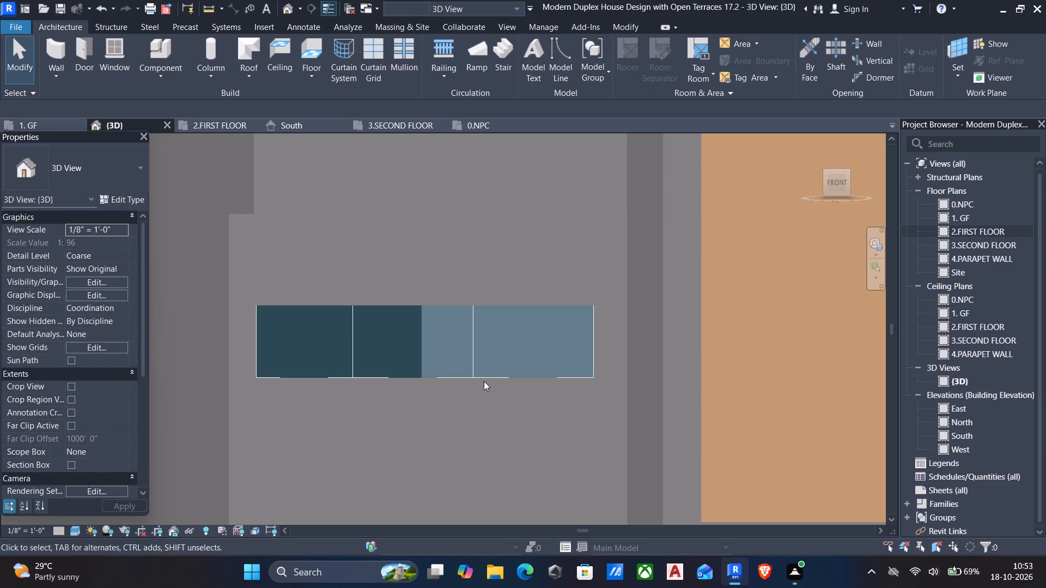
# Set both vertical grid lines to 2' 4" from the nearest end of the curtain wall strip.
pyautogui.click(479, 370)
pyautogui.click(533, 335)
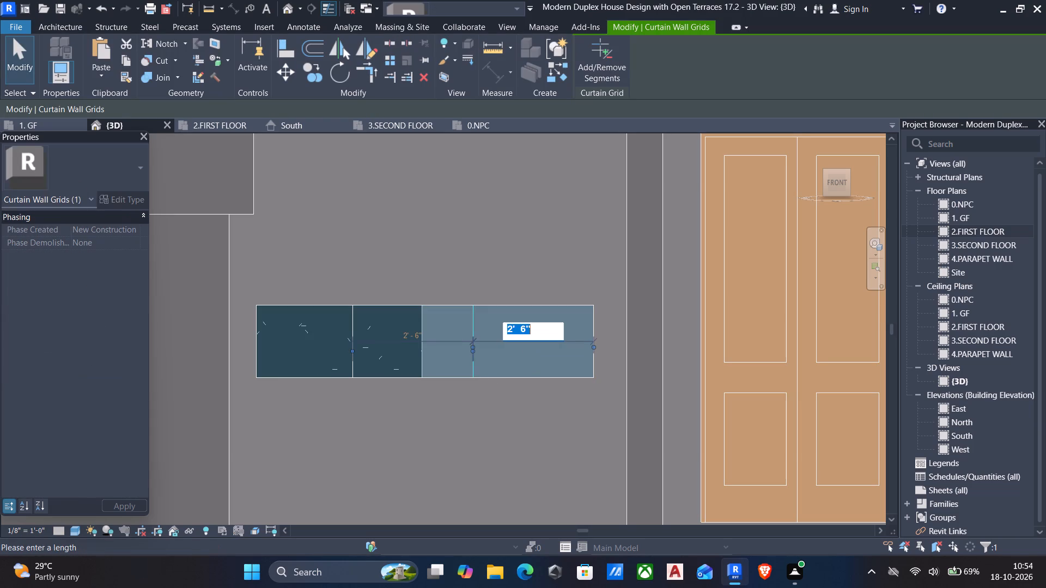
pyautogui.press('2')
pyautogui.write('\'4"')
pyautogui.press('Return')
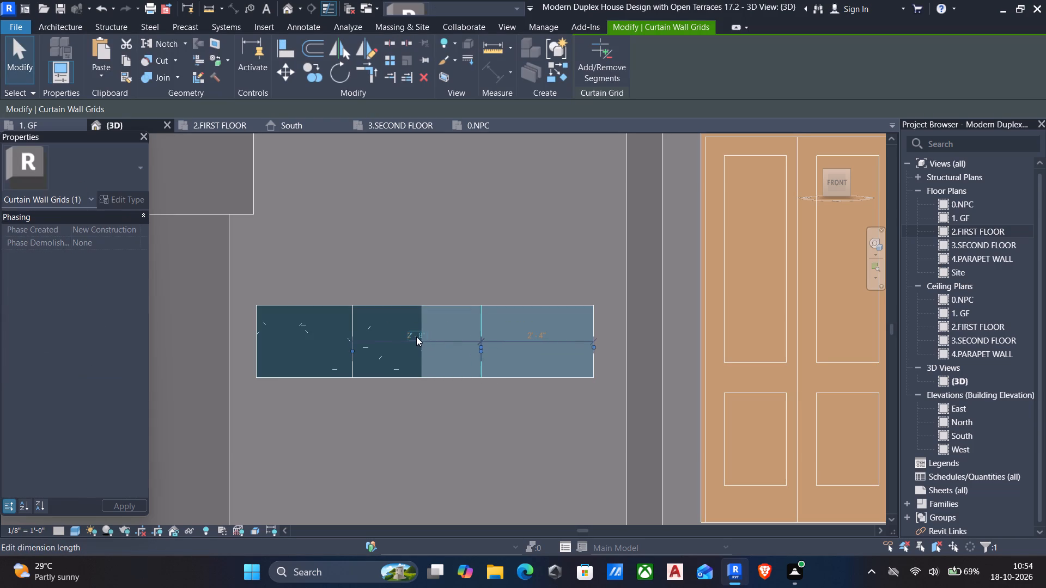
pyautogui.click(416, 336)
pyautogui.click(352, 350)
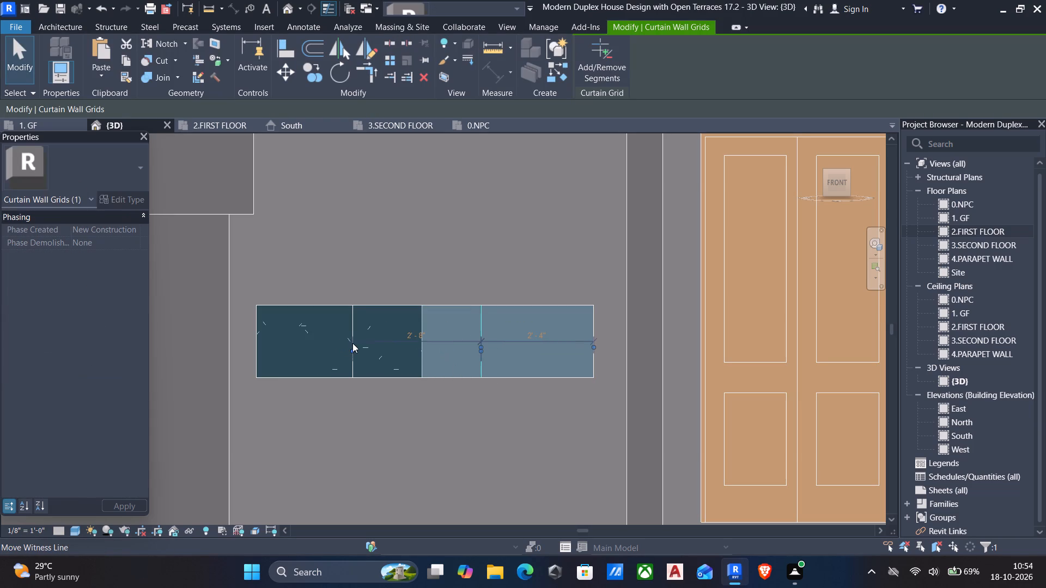
pyautogui.click(352, 343)
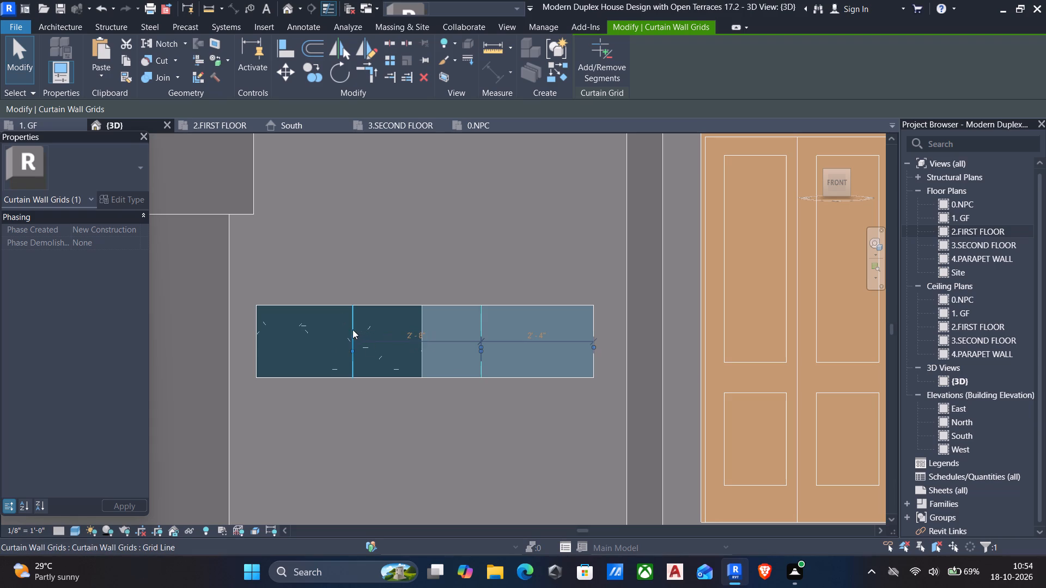
pyautogui.click(352, 329)
pyautogui.click(405, 336)
pyautogui.write("2'4")
pyautogui.hotkey('shift', '"')
pyautogui.press('Return')
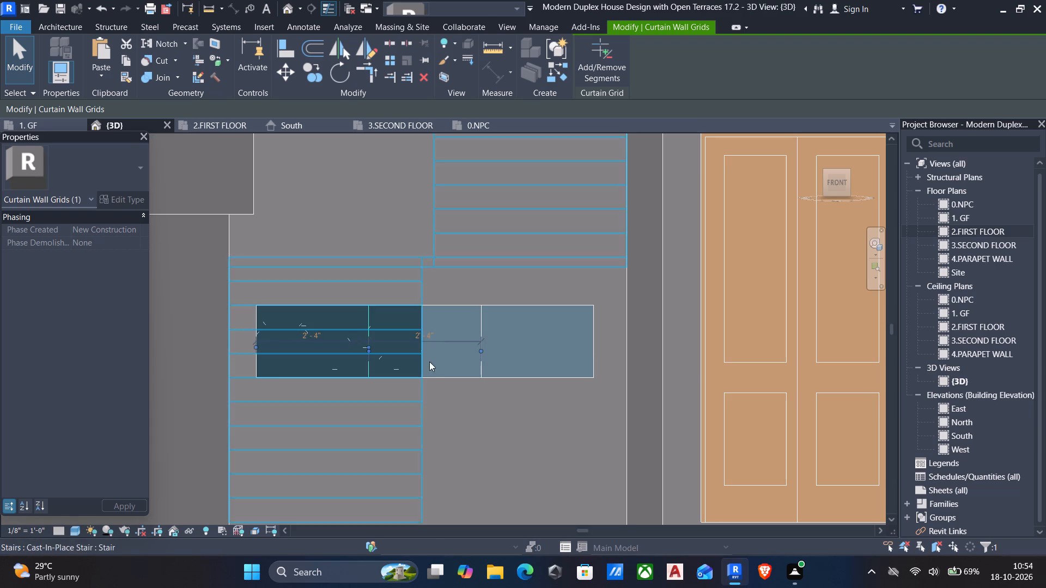
# Place 1.5" x 2.5" rectangular mullions on all grid lines and edges of the stairwell curtain wall strip.
pyautogui.scroll(-4, 435, 371)
pyautogui.moveTo(439, 389); pyautogui.dragTo(437, 381, button='middle')
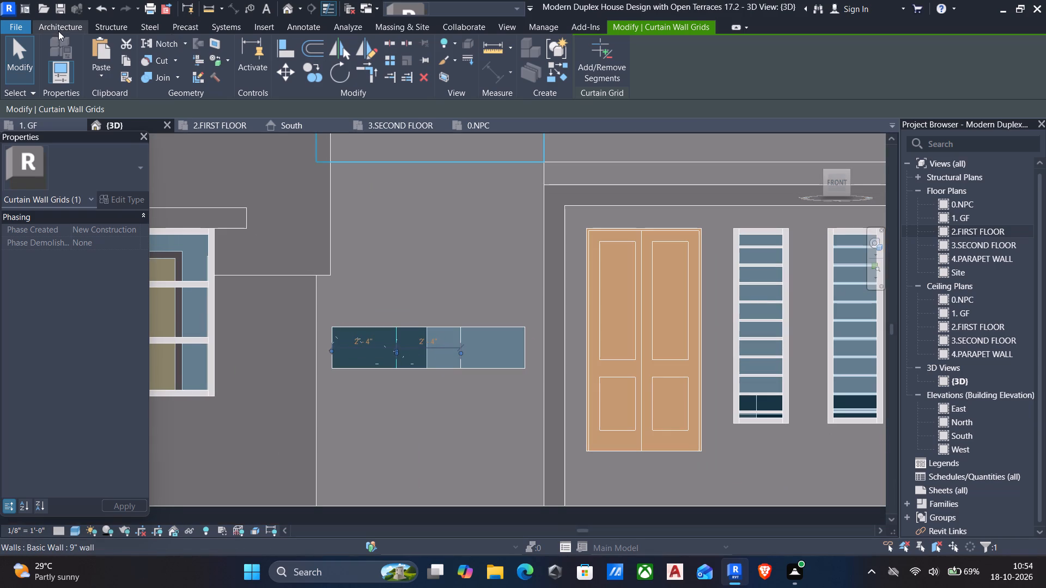
pyautogui.click(58, 28)
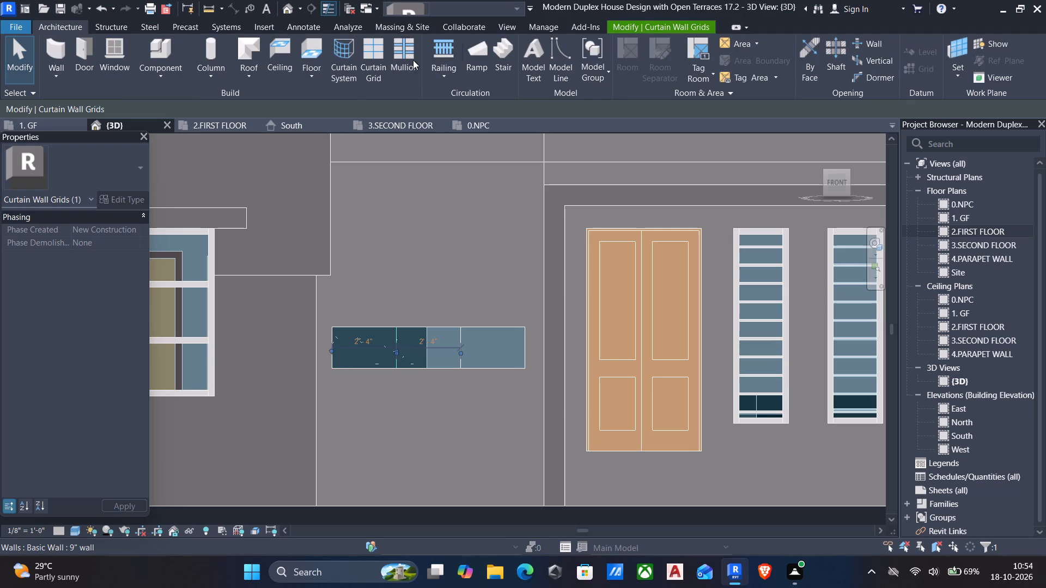
pyautogui.click(404, 56)
pyautogui.click(117, 166)
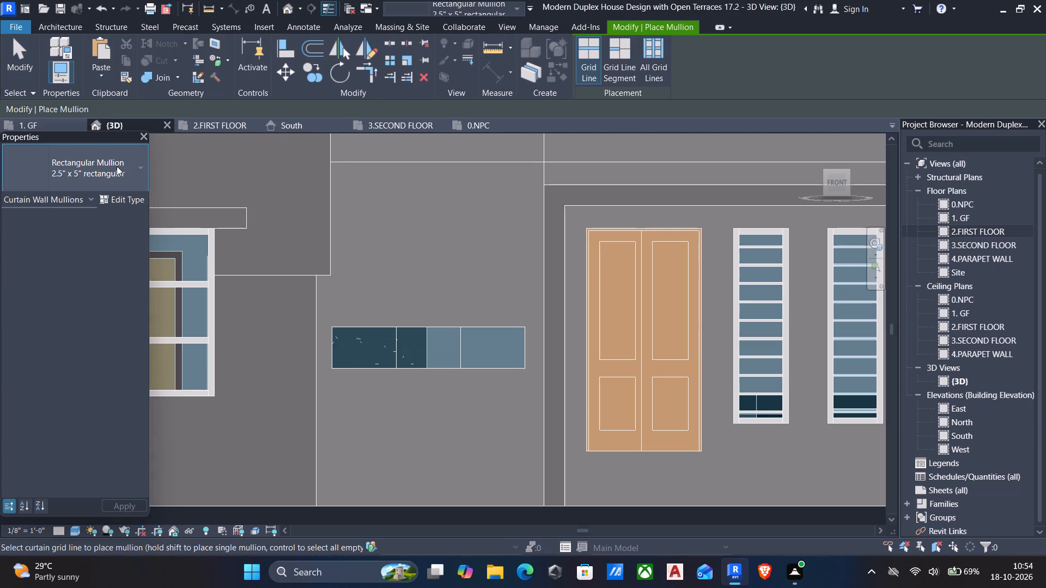
pyautogui.click(50, 350)
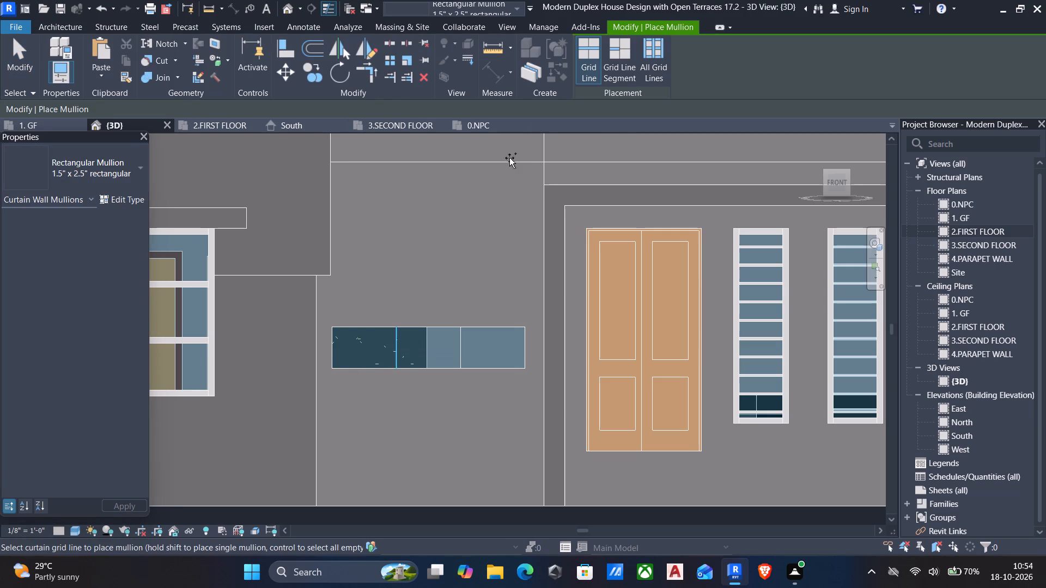
pyautogui.click(662, 56)
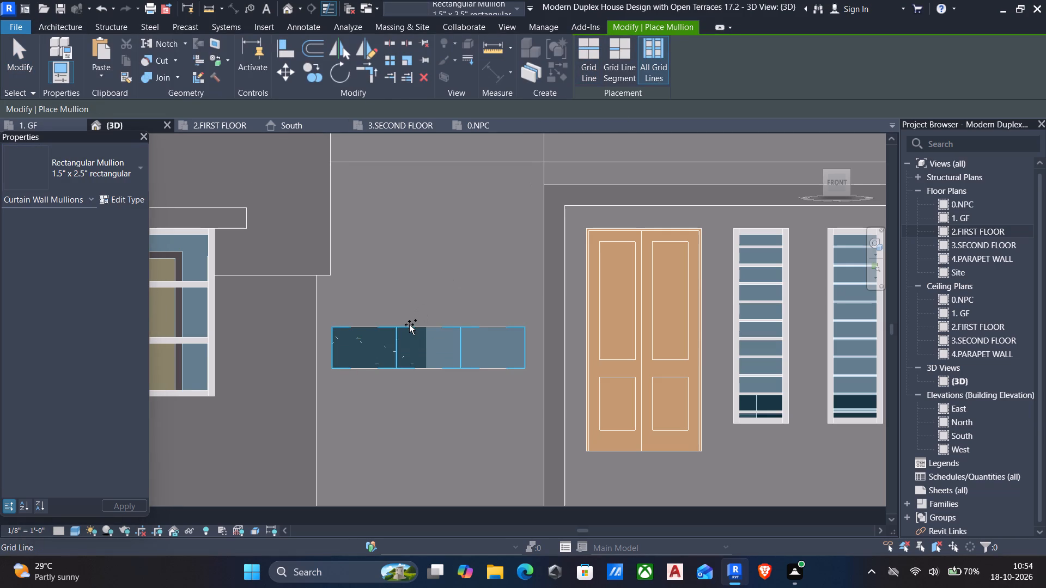
pyautogui.click(409, 324)
pyautogui.moveTo(595, 386); pyautogui.dragTo(604, 304, button='middle')
pyautogui.scroll(-2, 602, 302)
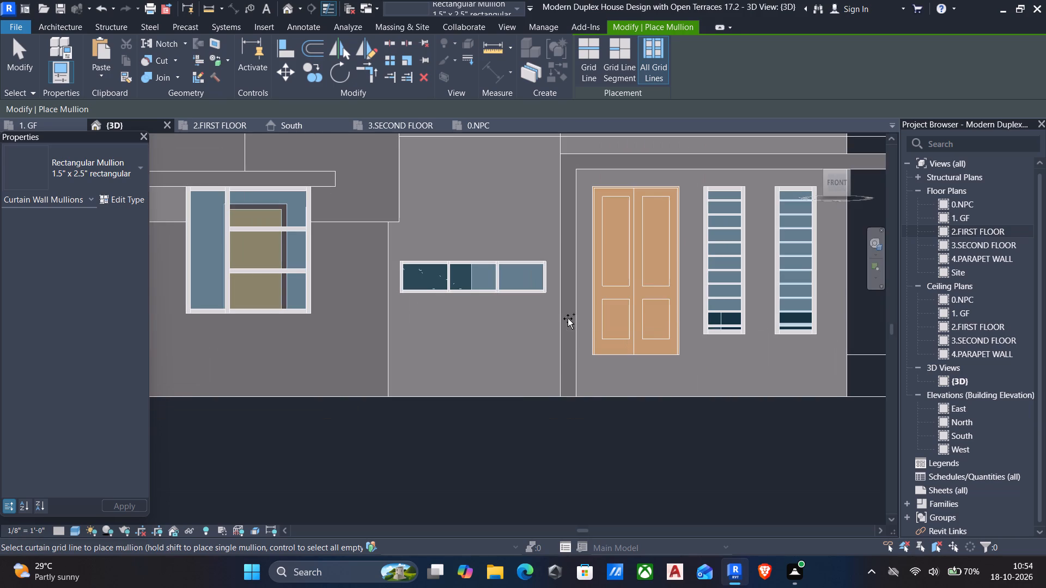
pyautogui.press('Escape')
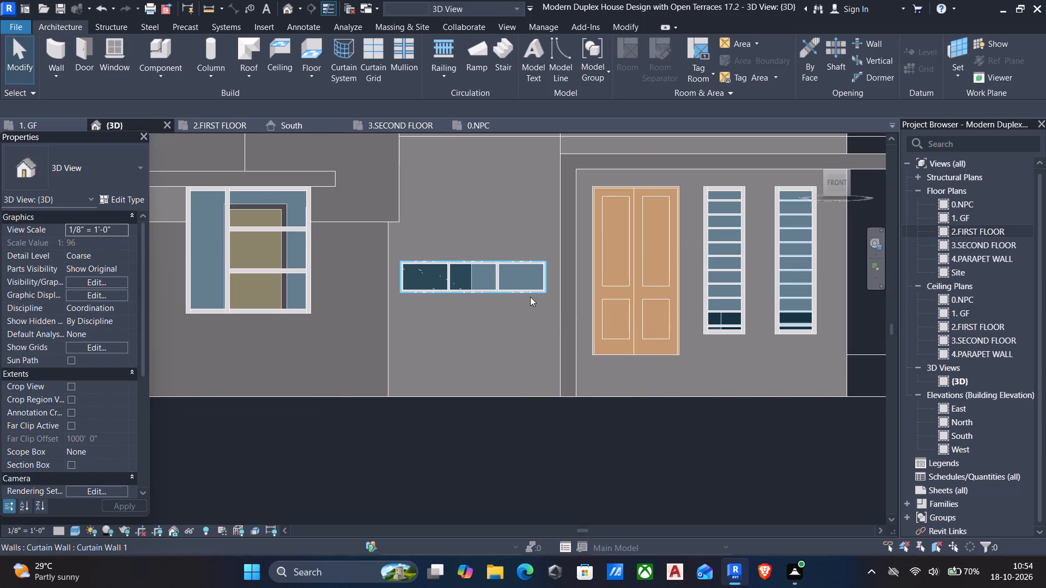
# Open the in-place facade model for editing and start an extrusion with the stairwell's front wall as its work plane.
pyautogui.click(385, 320)
pyautogui.click(594, 48)
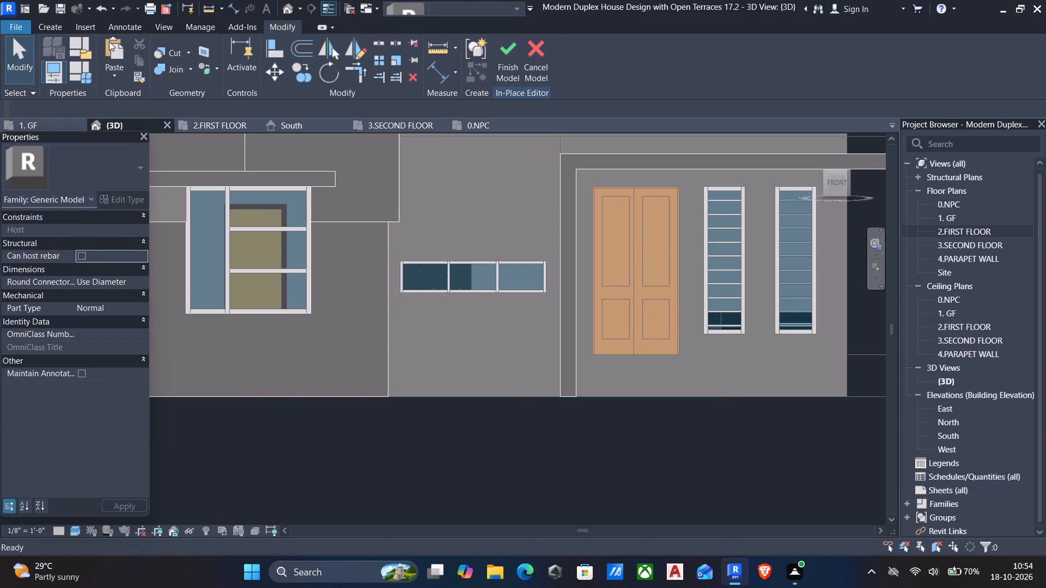
pyautogui.click(44, 22)
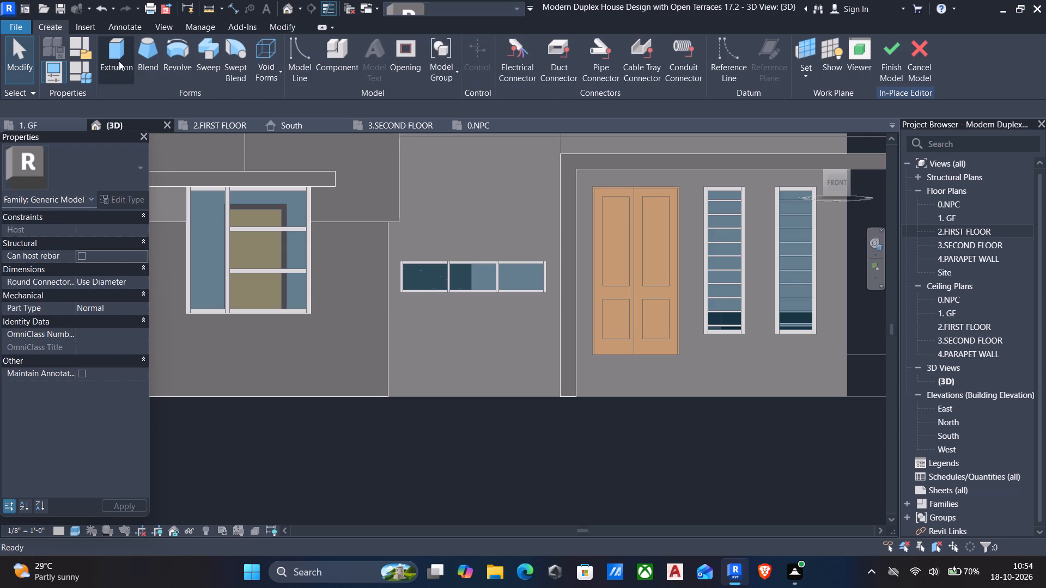
pyautogui.moveTo(118, 54); pyautogui.dragTo(125, 65)
pyautogui.click(627, 77)
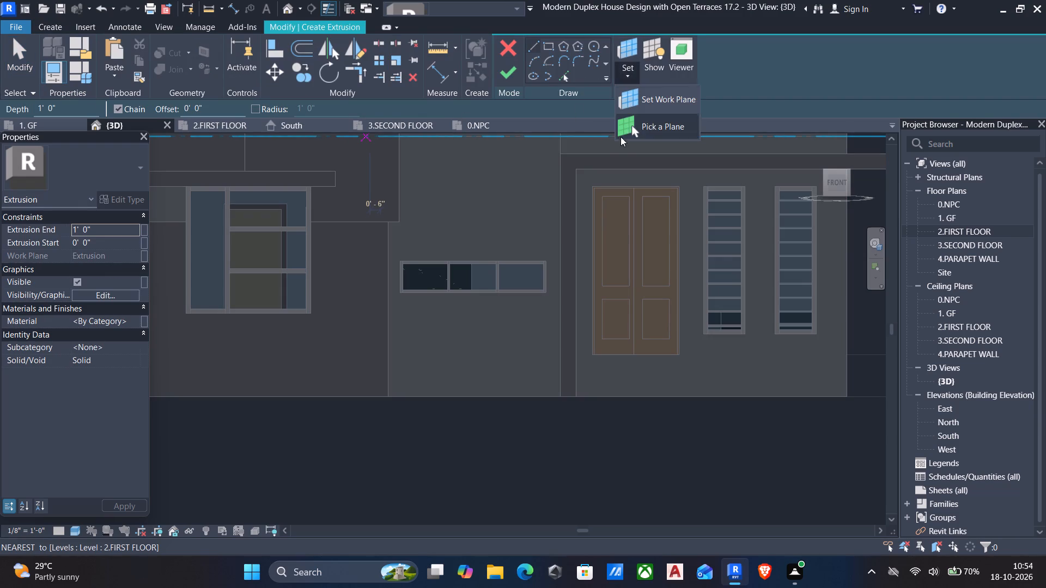
pyautogui.click(642, 128)
pyautogui.scroll(-3, 474, 384)
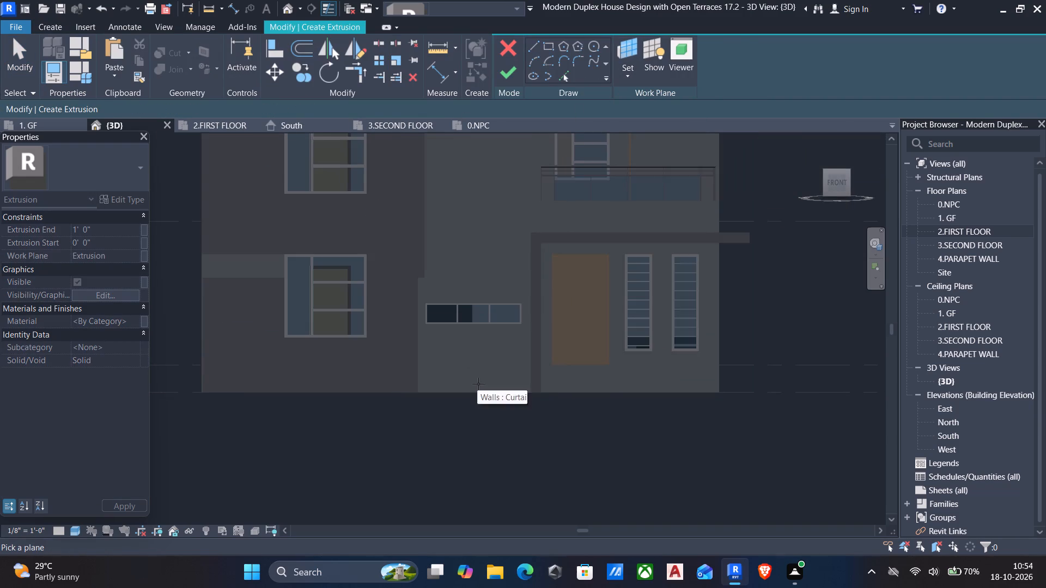
pyautogui.moveTo(481, 380); pyautogui.dragTo(472, 412, button='middle')
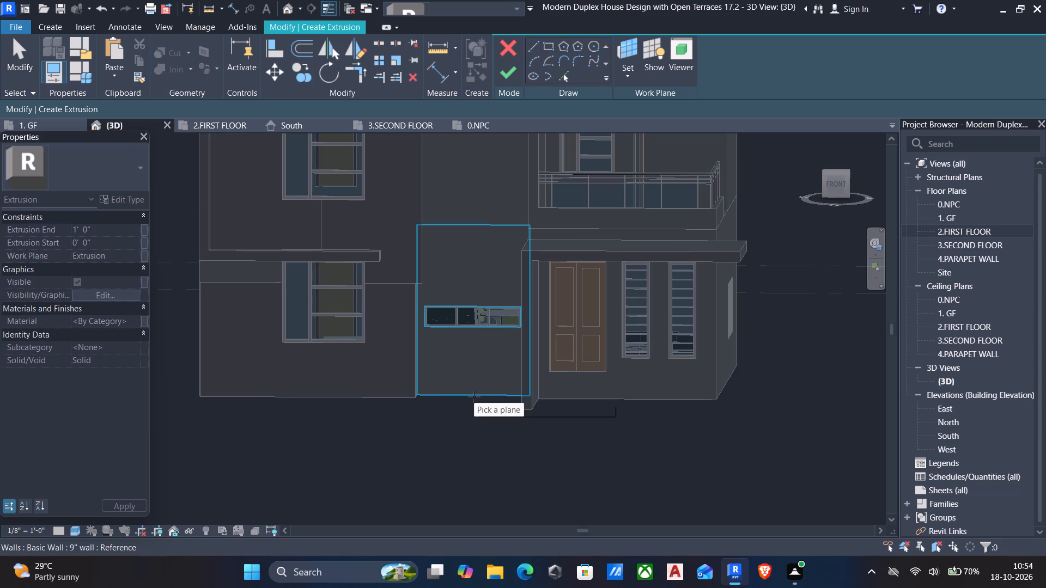
pyautogui.click(474, 397)
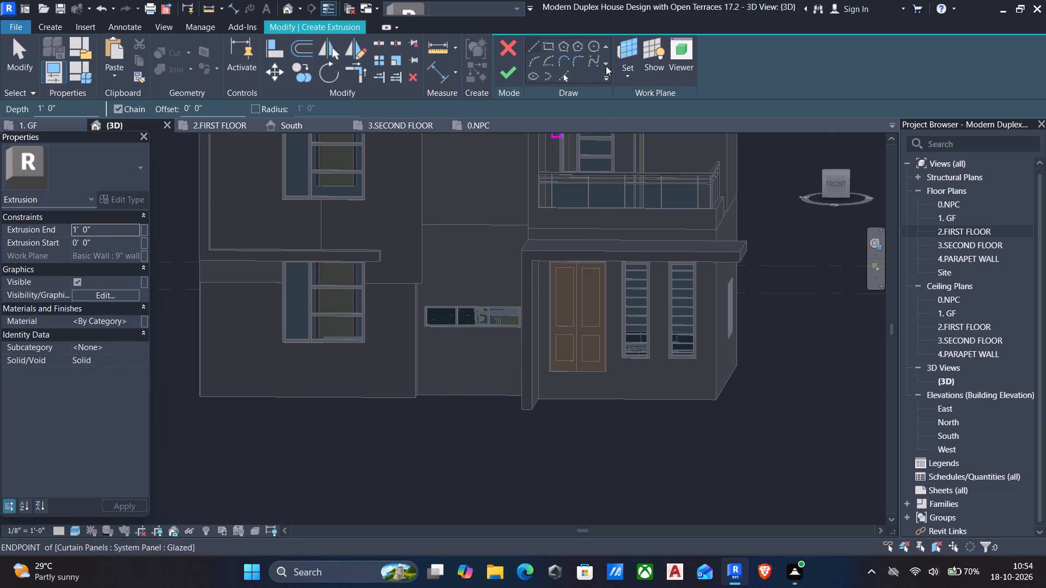
# Sketch a rectangle covering the stairwell's ground-floor front wall, from its upper-left corner to the lower corner beside the entrance pier.
pyautogui.click(835, 188)
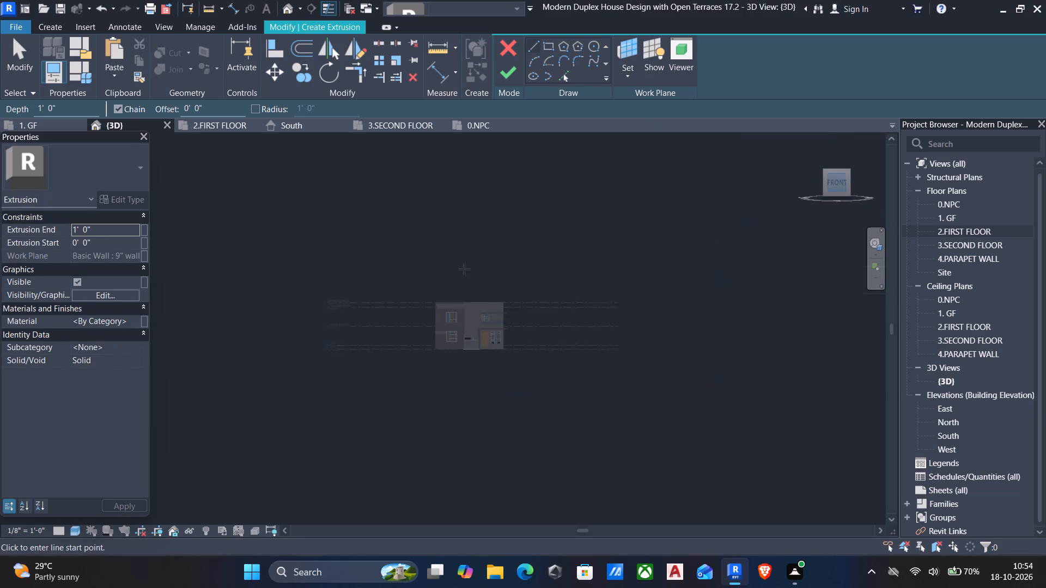
pyautogui.scroll(4, 428, 317)
pyautogui.scroll(9, 467, 411)
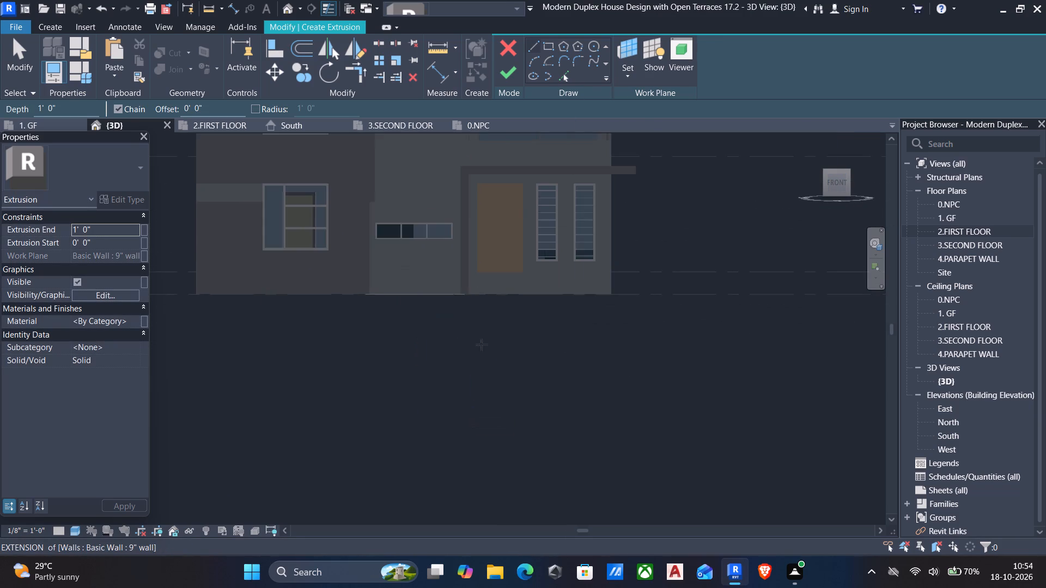
pyautogui.scroll(5, 477, 257)
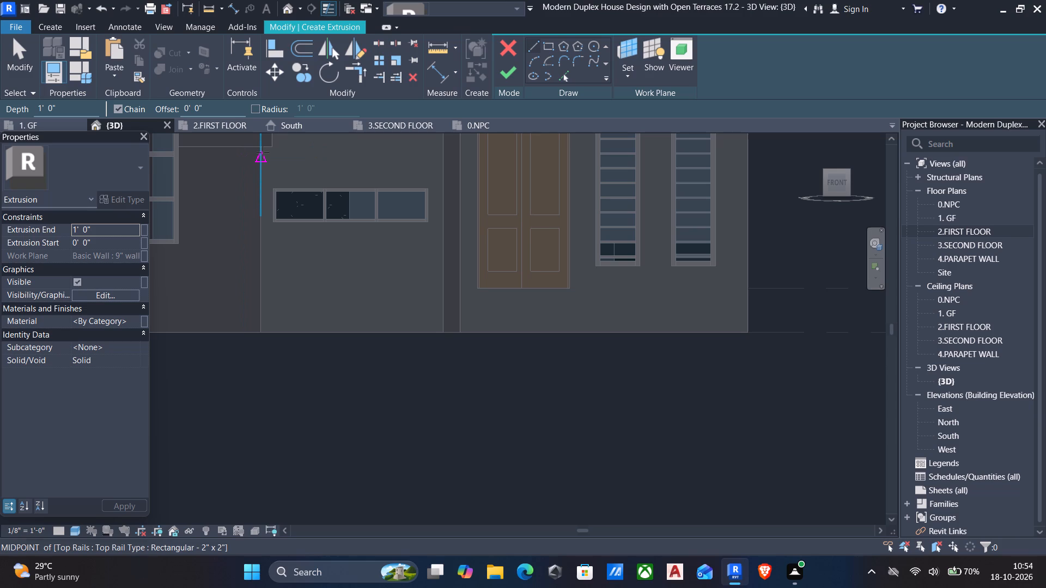
pyautogui.click(263, 152)
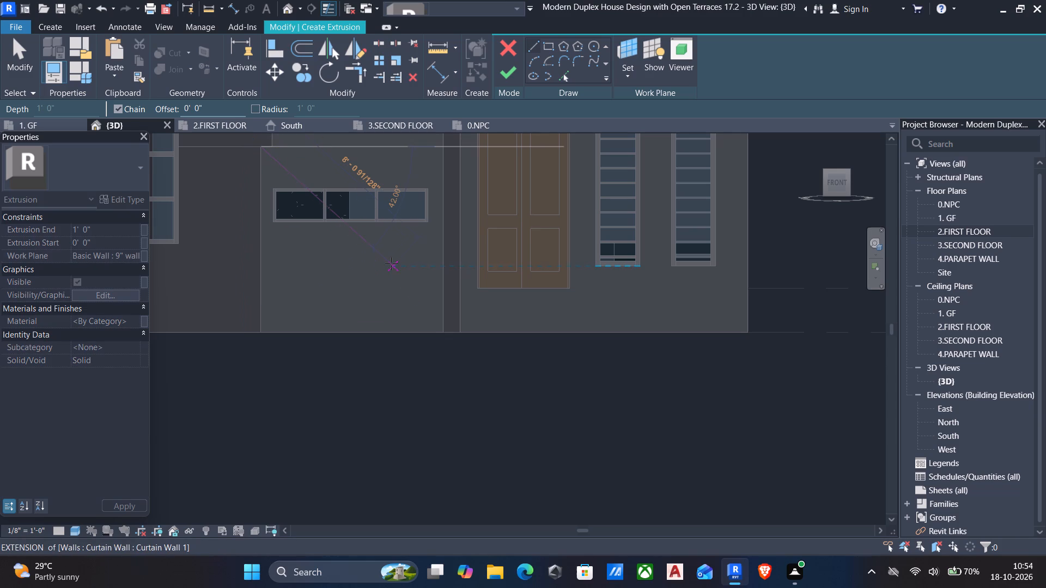
pyautogui.press('Escape')
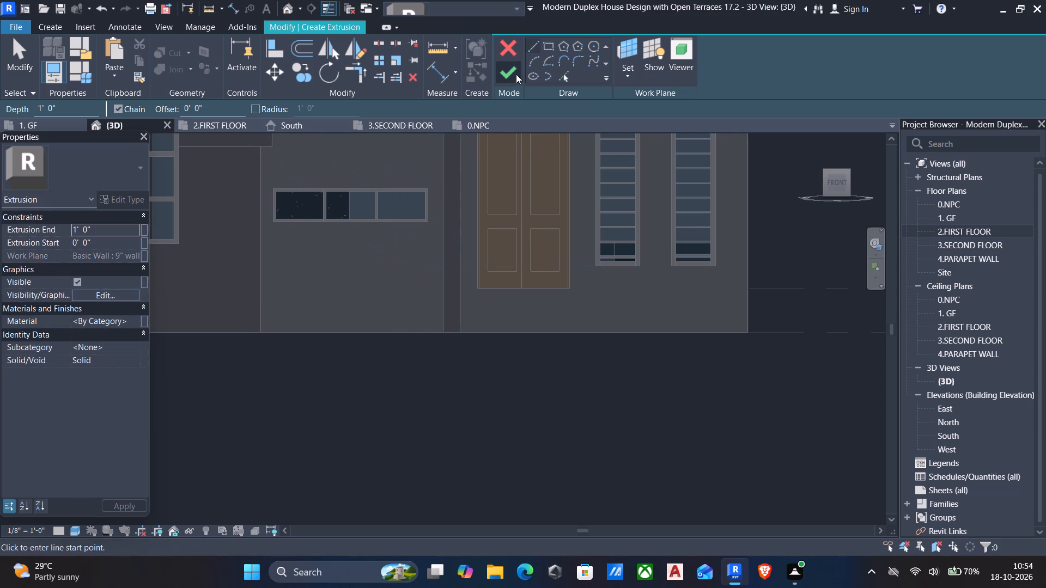
pyautogui.click(545, 49)
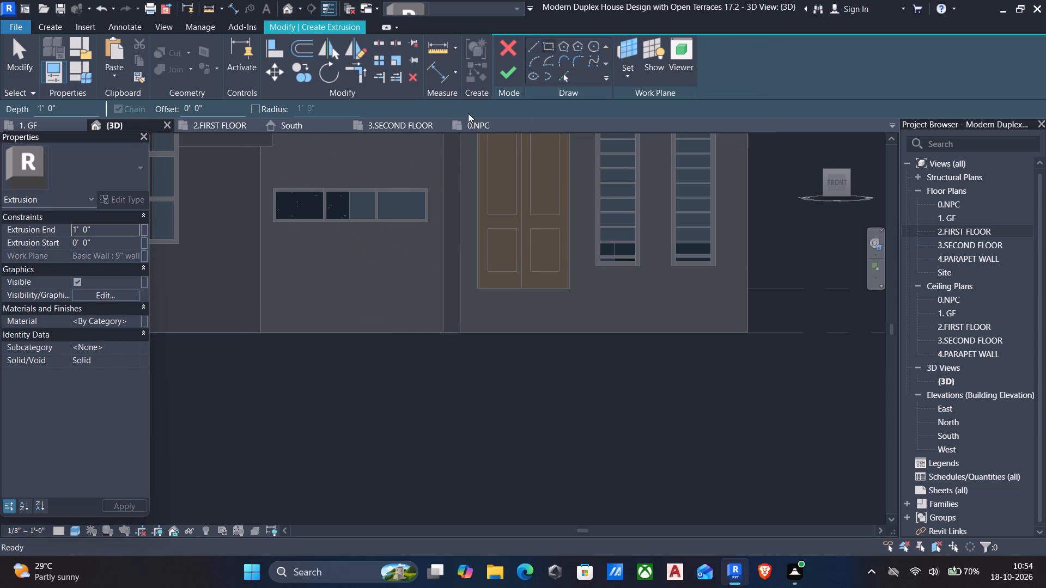
pyautogui.click(263, 145)
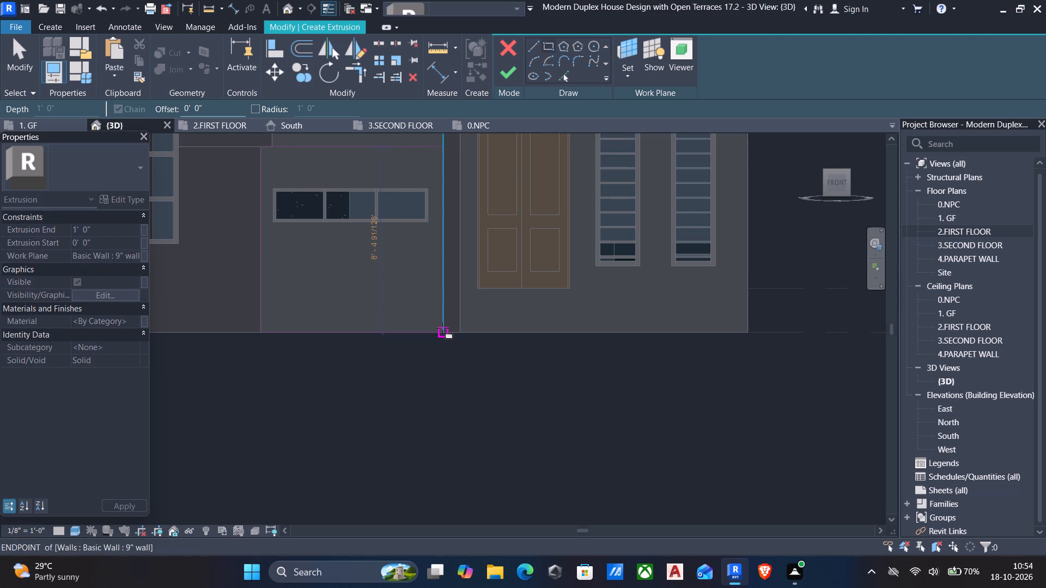
pyautogui.click(442, 328)
pyautogui.press('Escape')
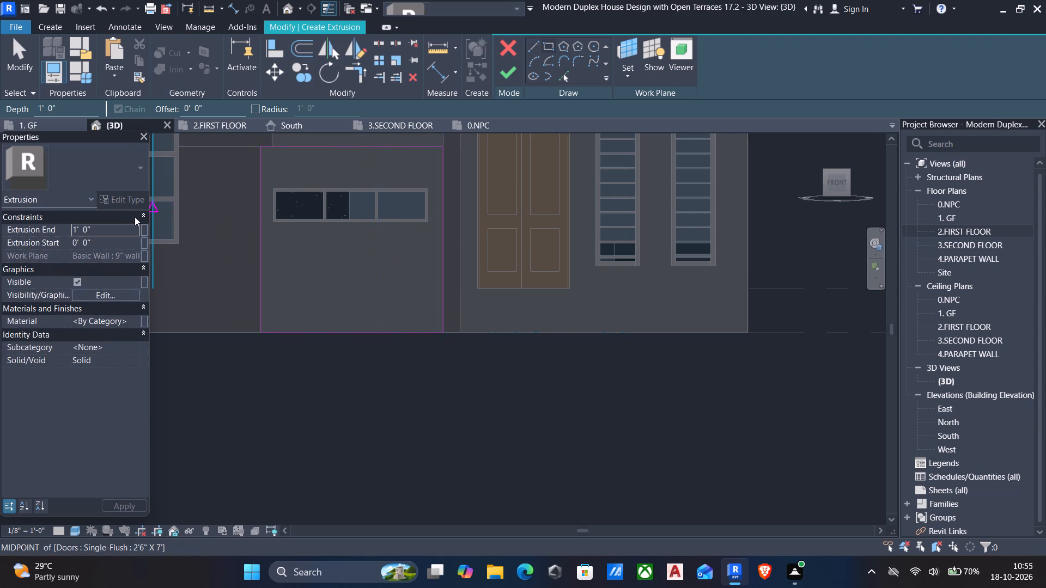
pyautogui.press('Escape')
# Set the extrusion end to 0.1" and finish the thin panel over the stairwell wall.
pyautogui.click(108, 230)
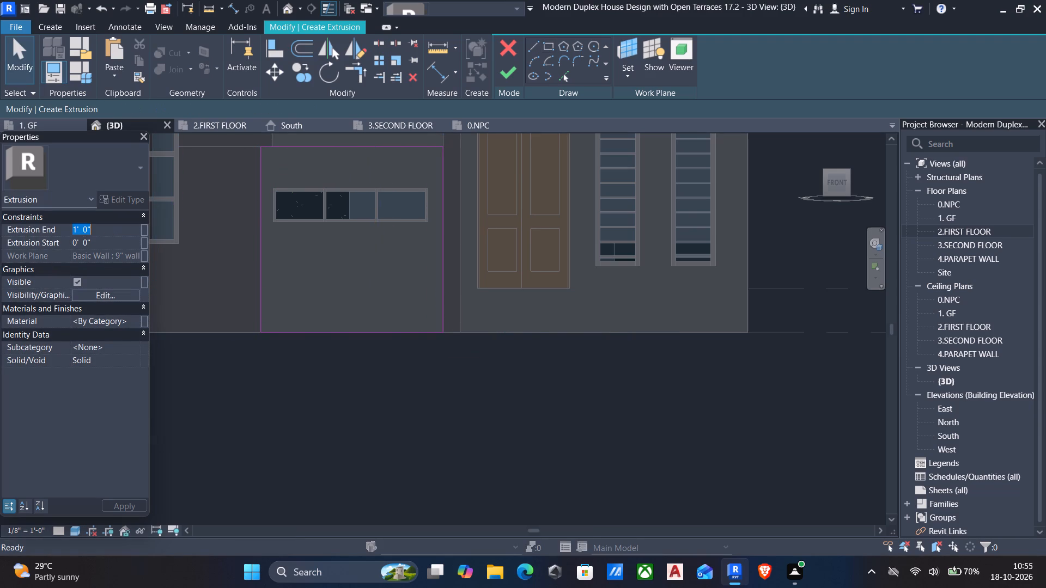
pyautogui.write('0.1"')
pyautogui.press('Return')
pyautogui.click(502, 74)
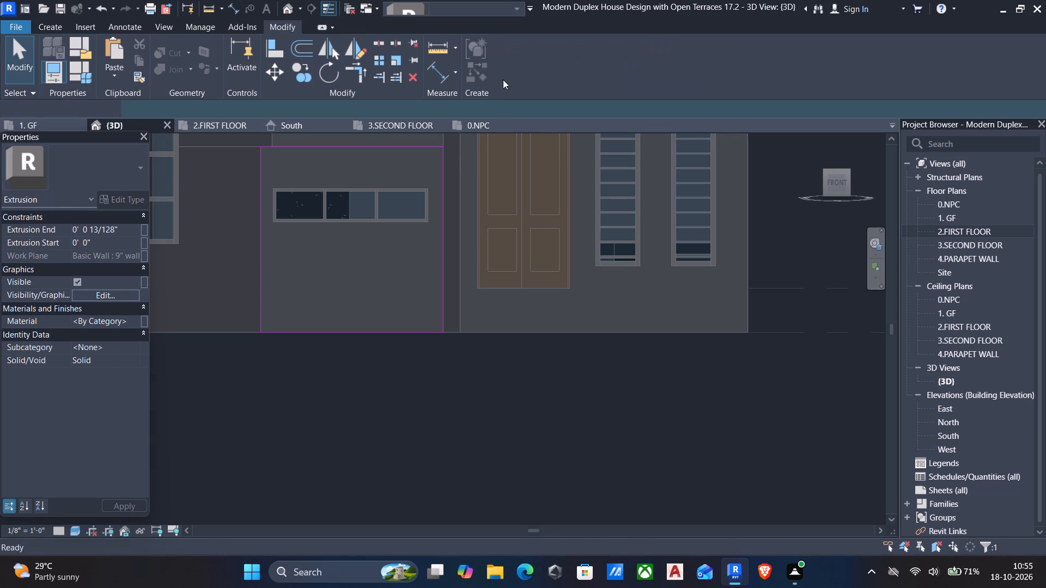
pyautogui.scroll(-2, 458, 298)
pyautogui.keyDown('shift'); pyautogui.moveTo(455, 301); pyautogui.dragTo(376, 401, button='middle'); pyautogui.keyUp('shift')
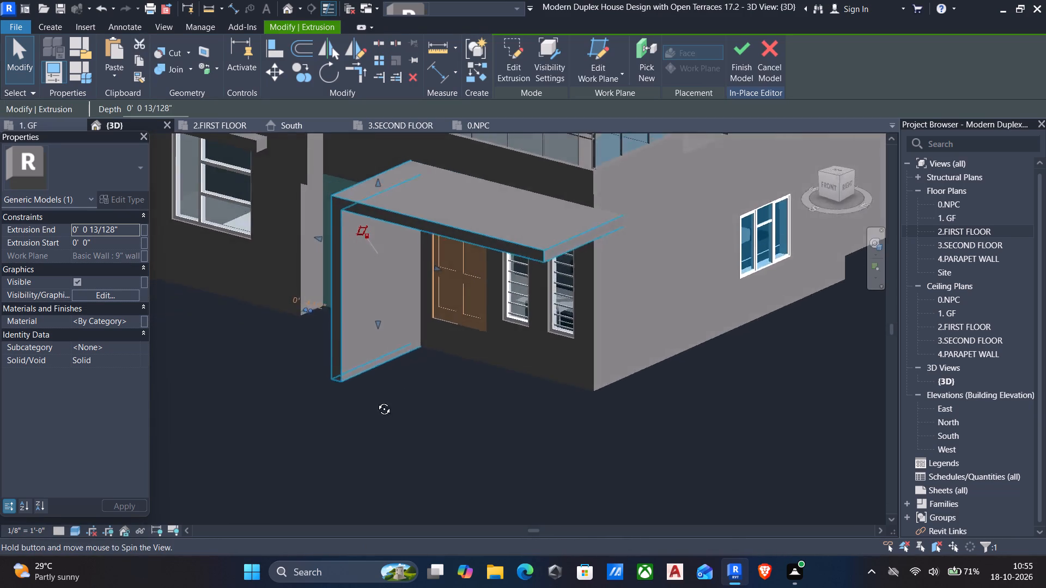
pyautogui.keyDown('shift'); pyautogui.moveTo(376, 401); pyautogui.dragTo(503, 392, button='middle'); pyautogui.keyUp('shift')
pyautogui.press('Escape')
# Start a void extrusion in the facade model with the new thin stairwell panel's face as its work plane.
pyautogui.keyDown('shift'); pyautogui.moveTo(467, 377); pyautogui.dragTo(460, 355, button='middle'); pyautogui.keyUp('shift')
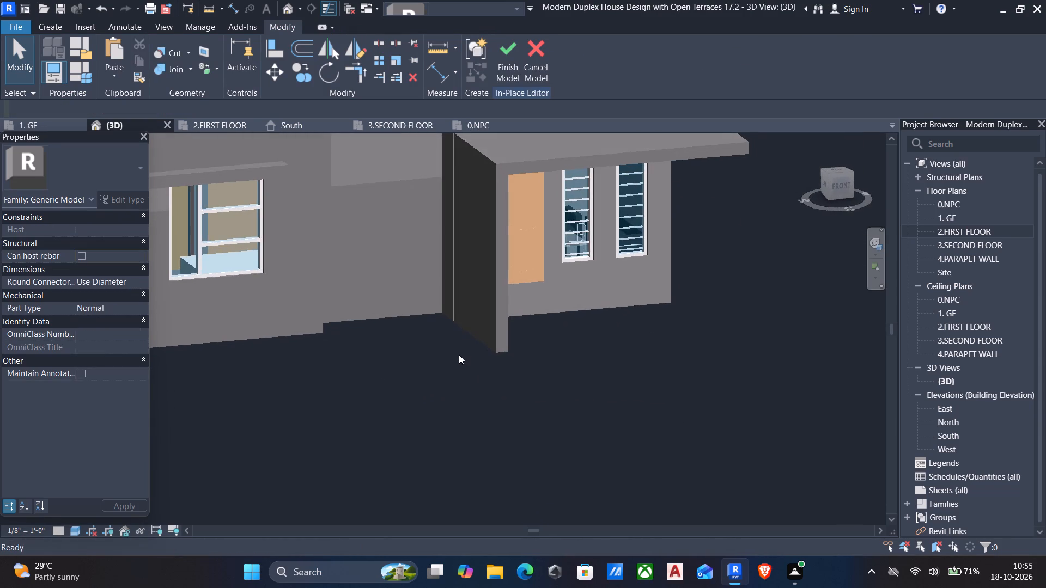
pyautogui.keyDown('shift'); pyautogui.moveTo(459, 357); pyautogui.dragTo(436, 332, button='middle'); pyautogui.keyUp('shift')
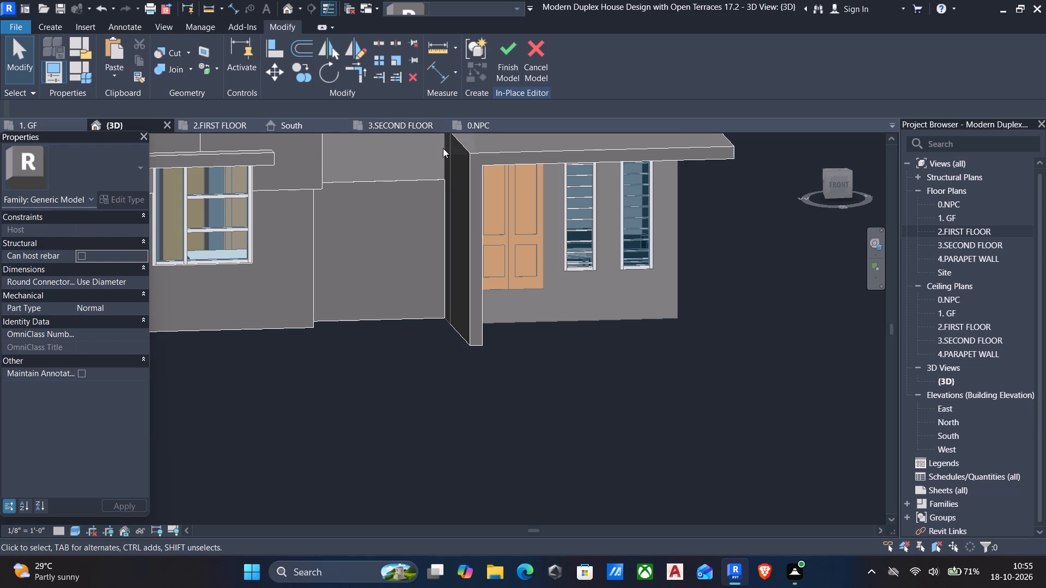
pyautogui.scroll(-3, 443, 148)
pyautogui.moveTo(428, 200); pyautogui.dragTo(427, 225, button='middle')
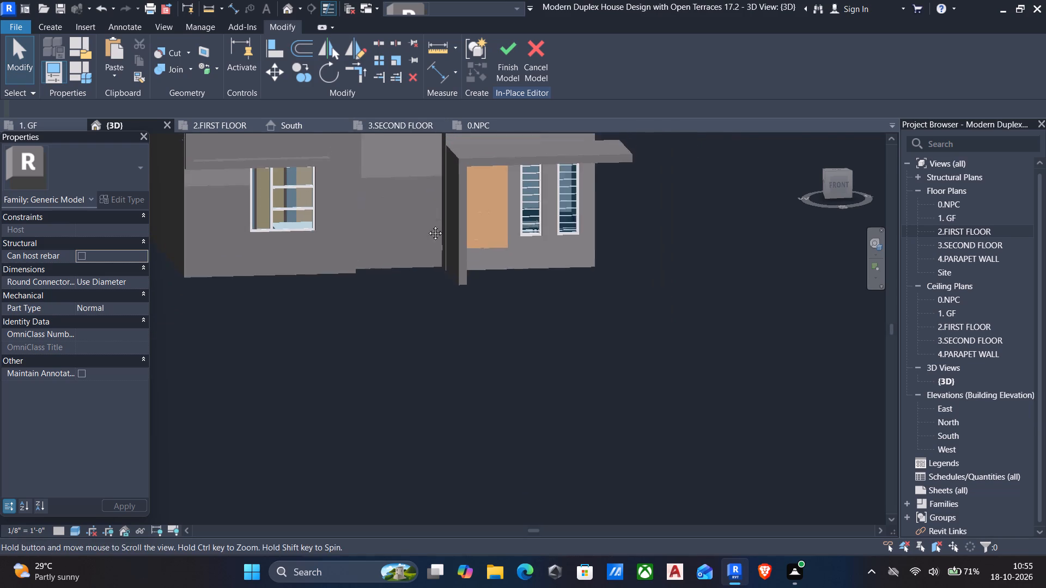
pyautogui.moveTo(427, 225); pyautogui.dragTo(440, 259, button='middle')
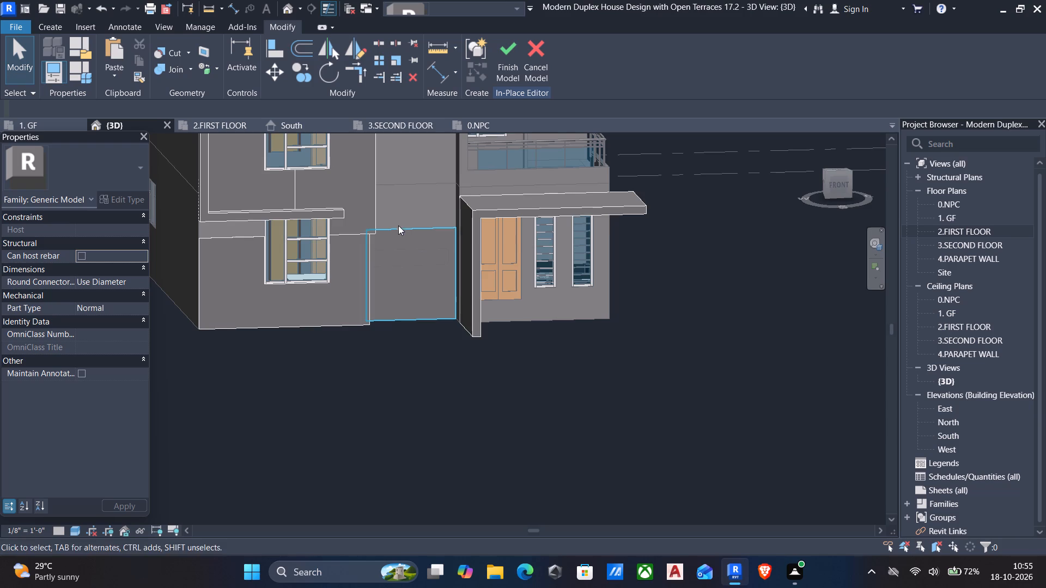
pyautogui.moveTo(401, 244); pyautogui.dragTo(433, 351, button='middle')
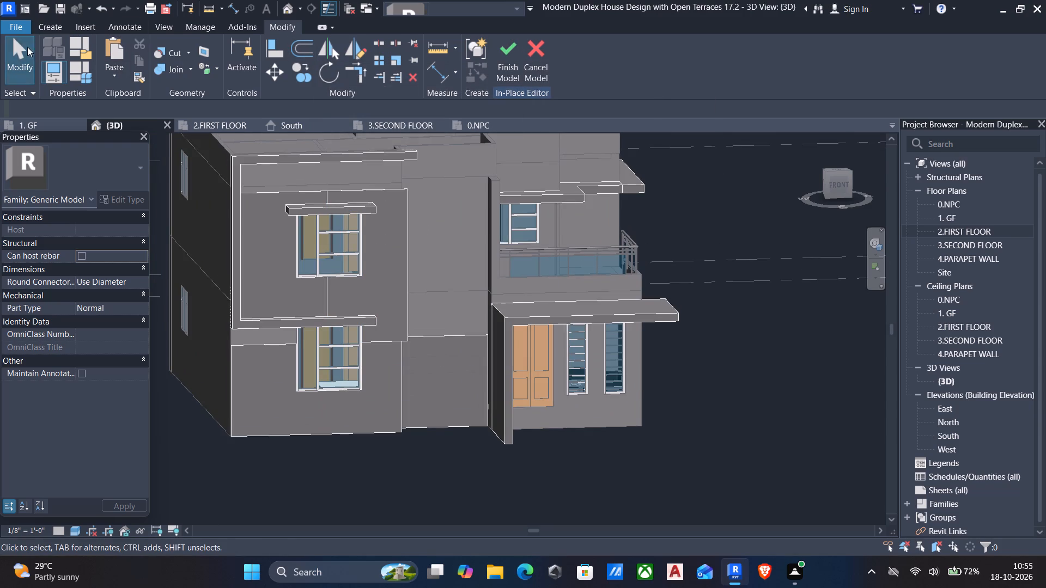
pyautogui.click(41, 28)
pyautogui.click(256, 56)
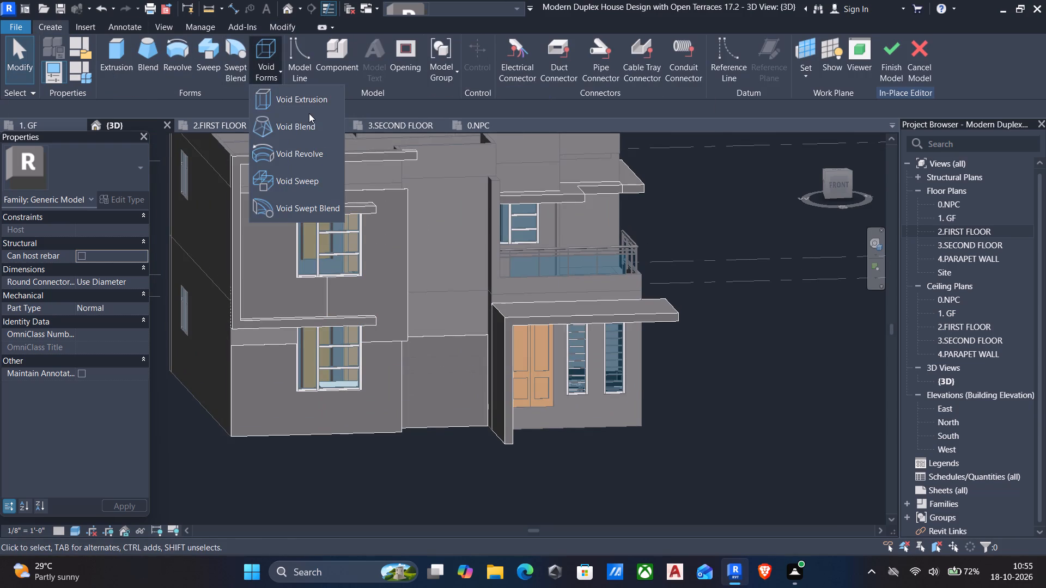
pyautogui.click(305, 102)
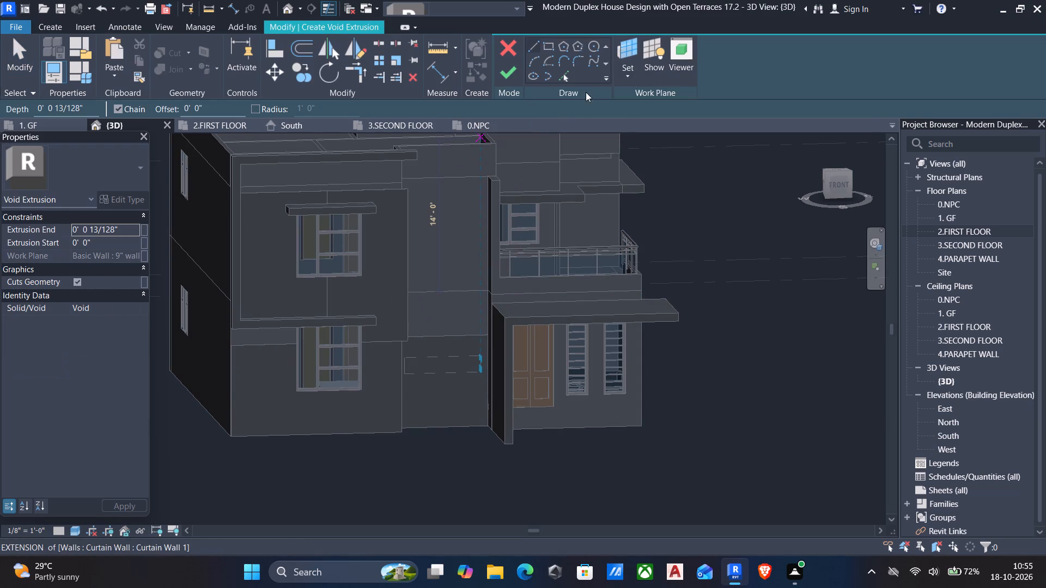
pyautogui.click(629, 75)
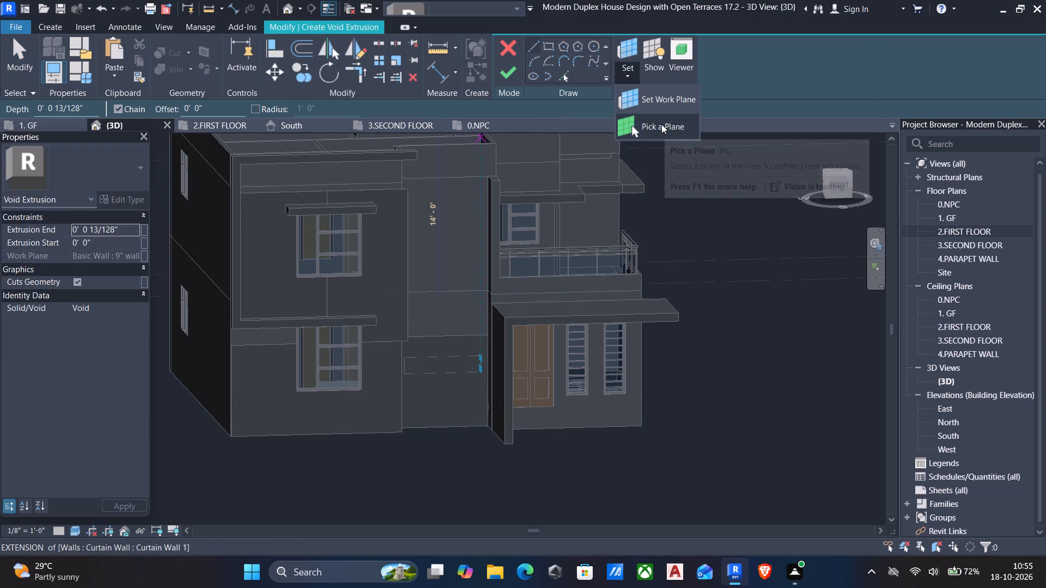
pyautogui.click(661, 124)
pyautogui.click(447, 336)
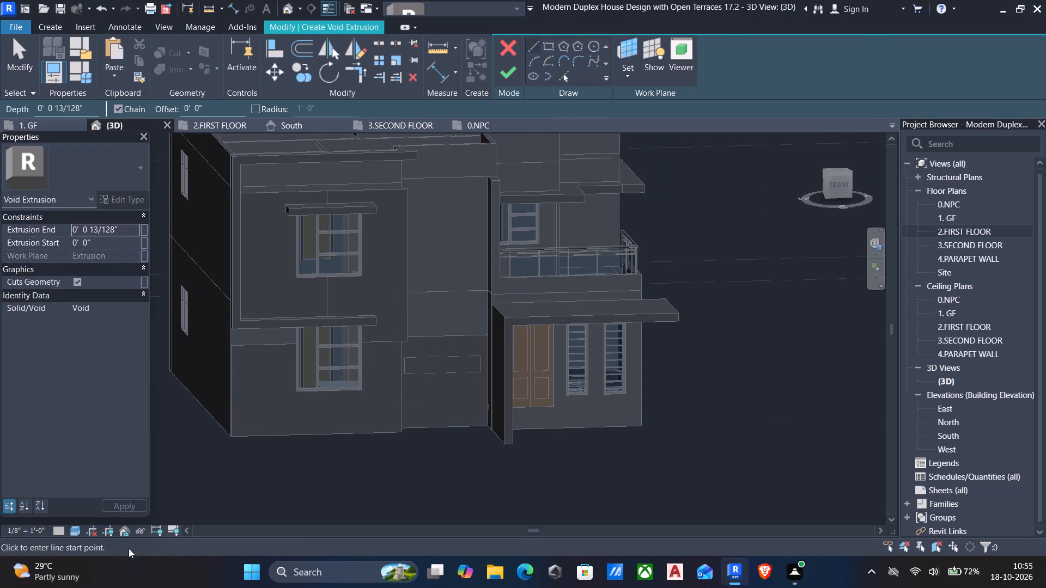
# Switch the front view to Wireframe and create a rectangular void of 7' 0" x 1' 6" around the stairwell strip window's outer edges.
pyautogui.click(836, 184)
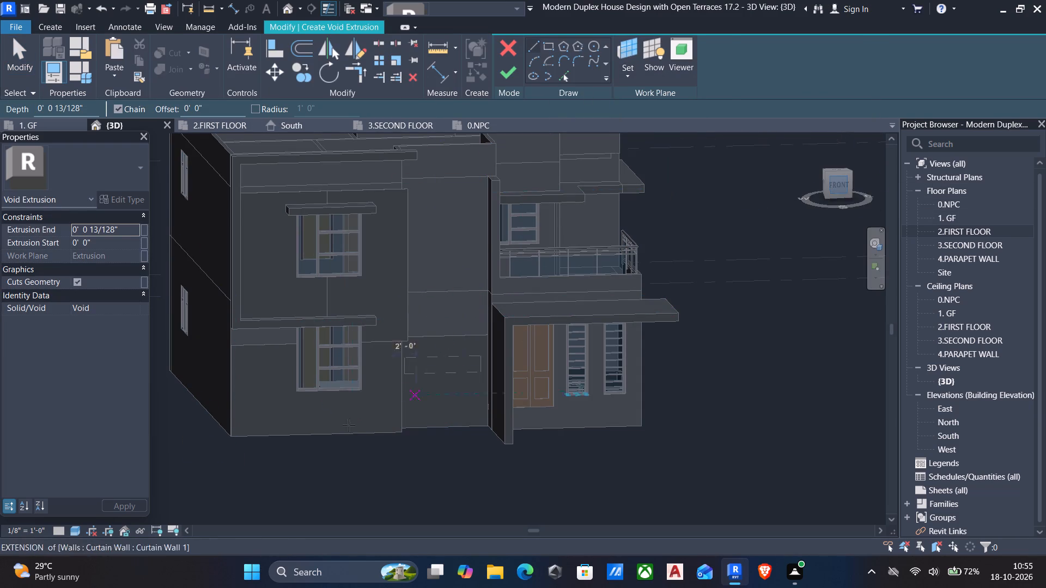
pyautogui.click(74, 532)
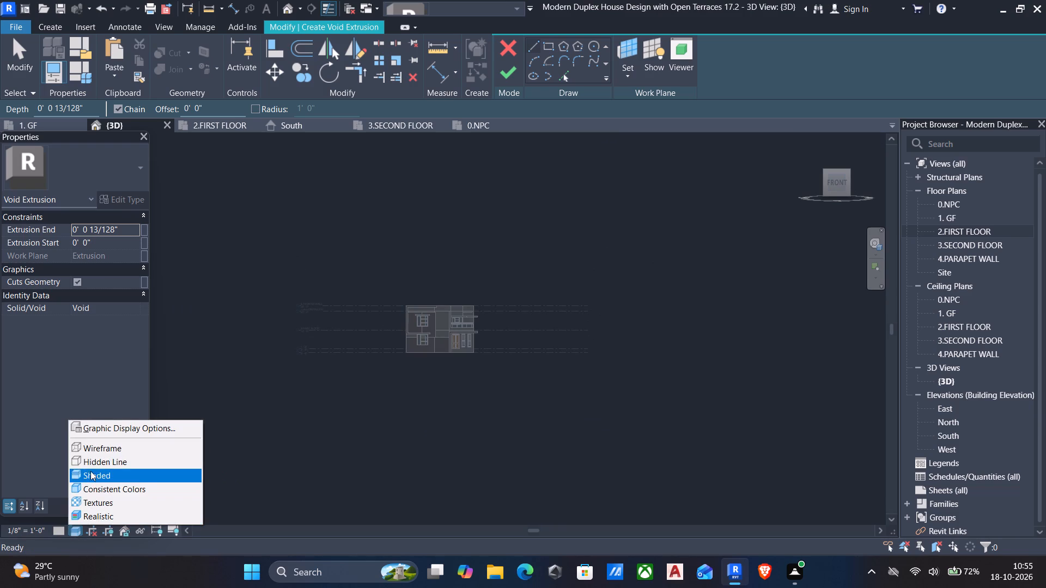
pyautogui.click(91, 451)
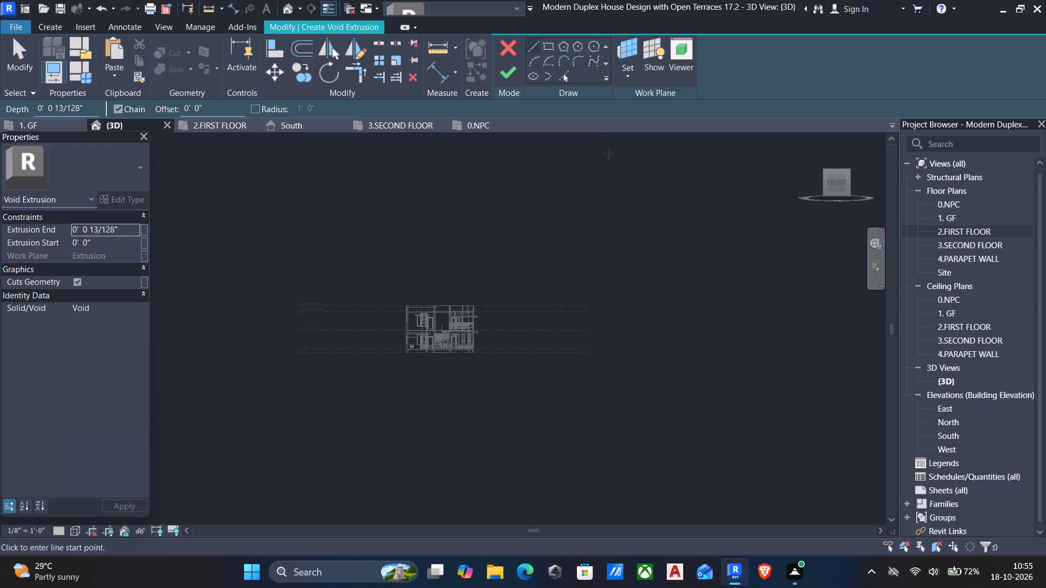
pyautogui.click(550, 51)
pyautogui.scroll(4, 440, 364)
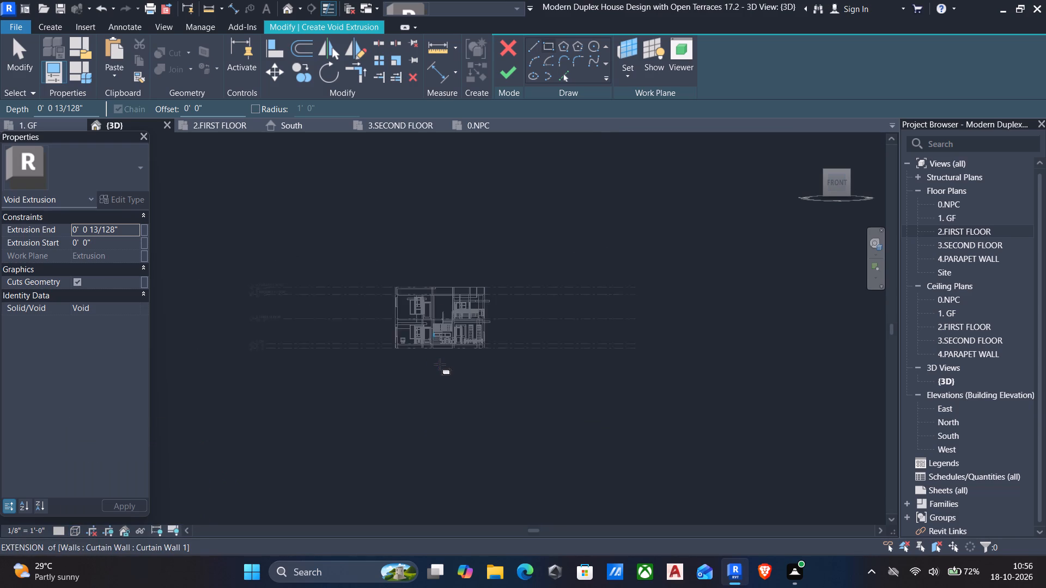
pyautogui.scroll(9, 440, 364)
pyautogui.scroll(4, 351, 197)
pyautogui.scroll(9, 461, 259)
pyautogui.moveTo(470, 252); pyautogui.dragTo(432, 304, button='middle')
pyautogui.scroll(4, 431, 304)
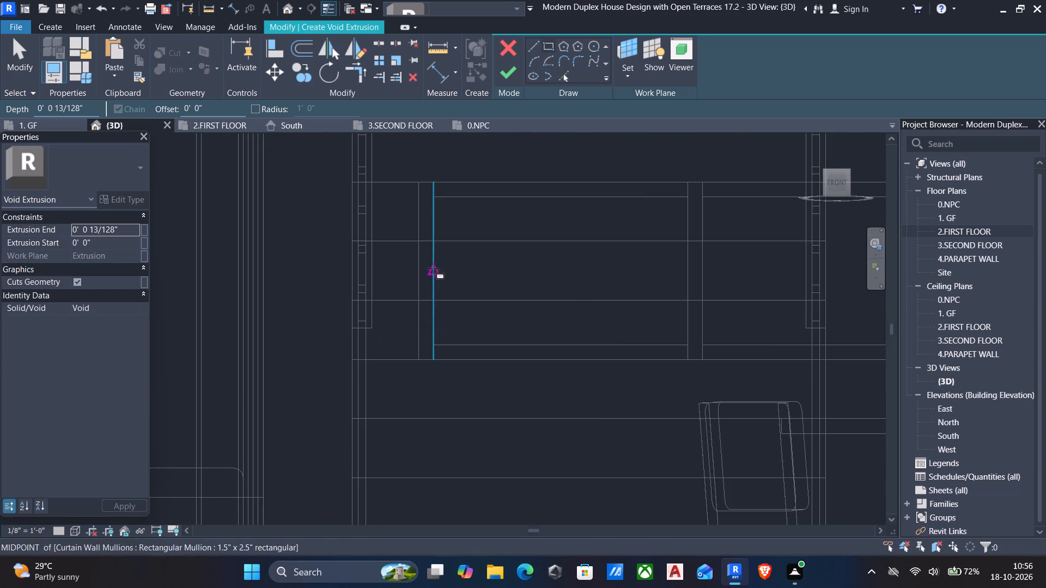
pyautogui.click(421, 185)
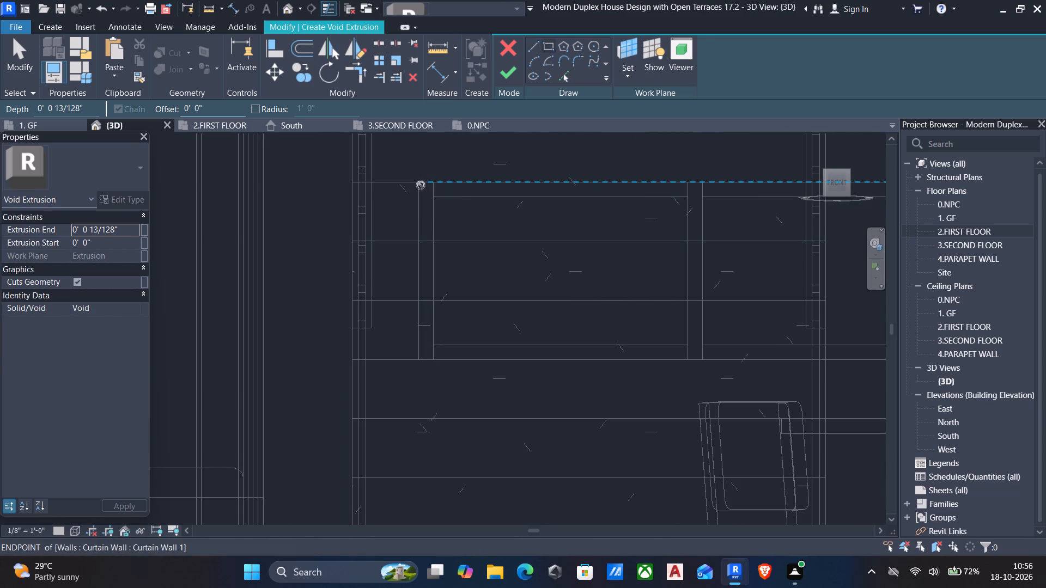
pyautogui.scroll(-4, 533, 272)
pyautogui.moveTo(542, 282); pyautogui.dragTo(374, 291, button='middle')
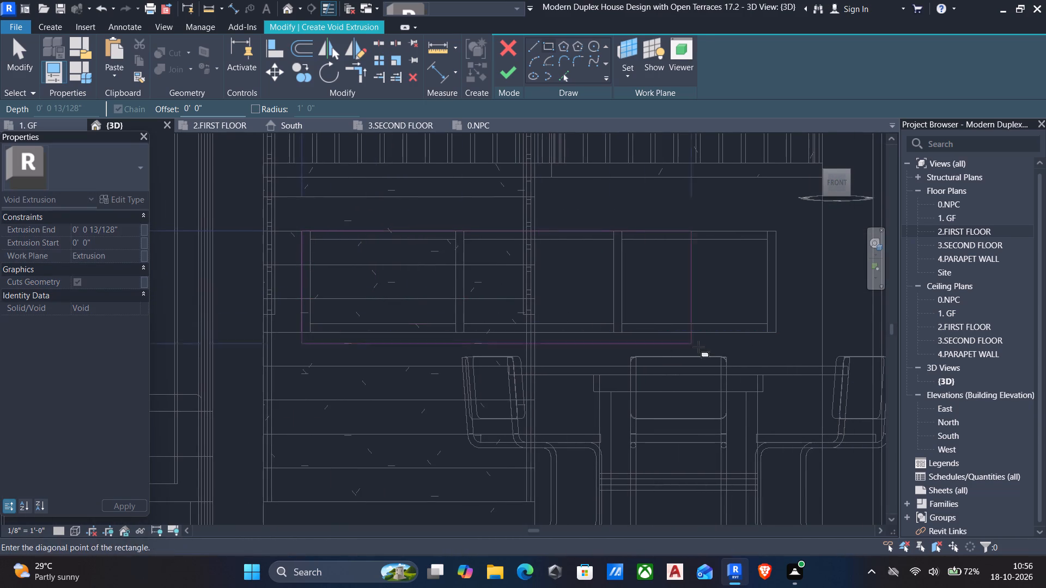
pyautogui.click(774, 336)
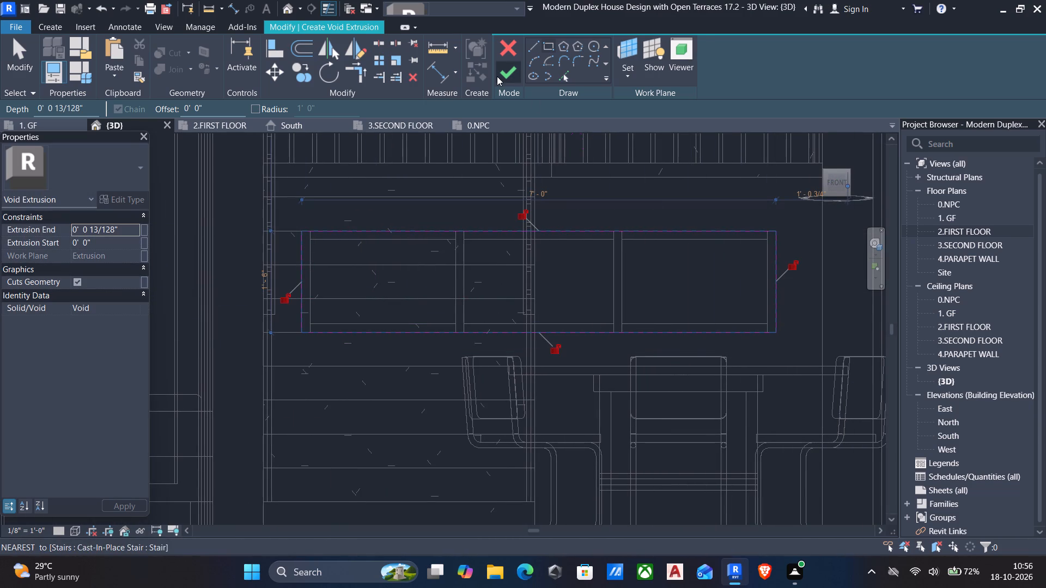
pyautogui.click(500, 73)
pyautogui.scroll(-4, 412, 267)
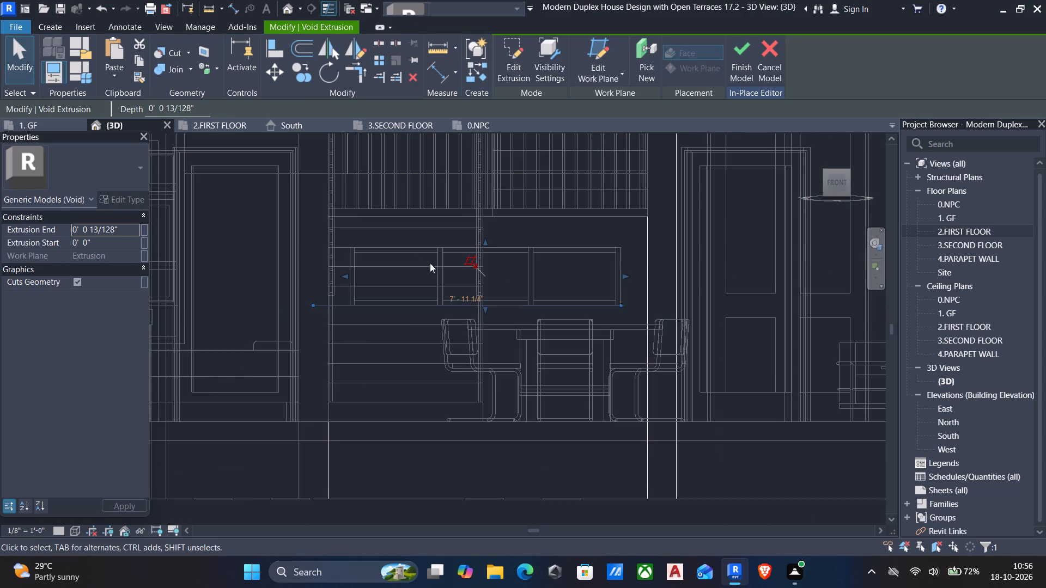
# Return the view to Shaded and set the strip window void's extrusion end to 1' 0".
pyautogui.click(75, 532)
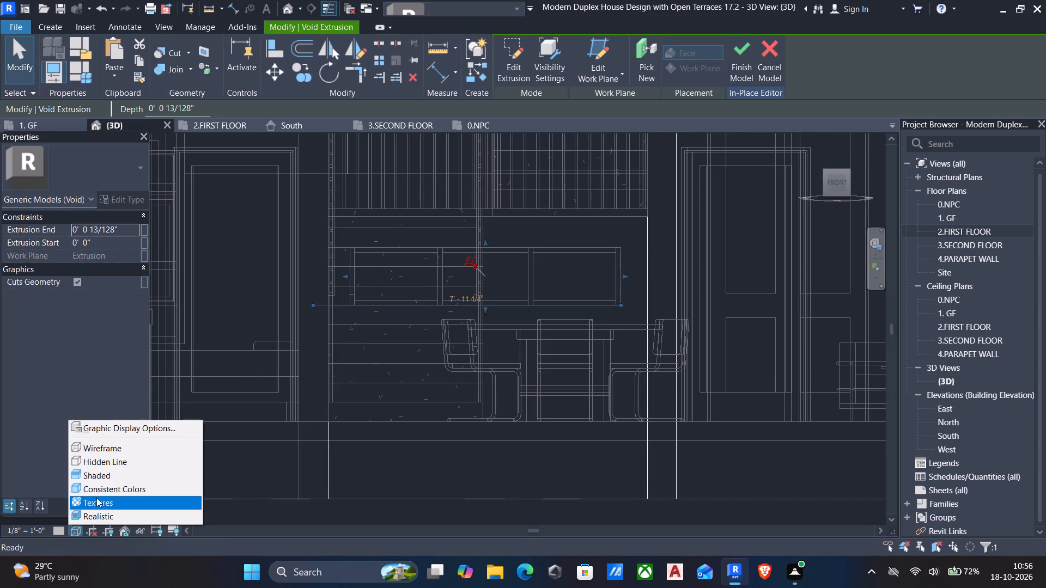
pyautogui.click(94, 479)
pyautogui.scroll(-5, 268, 421)
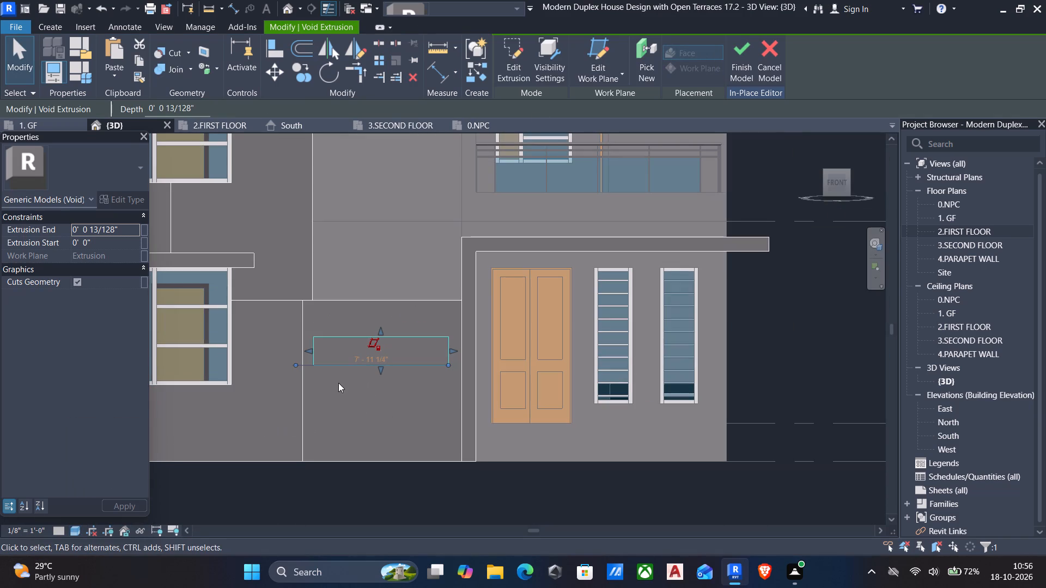
pyautogui.click(127, 231)
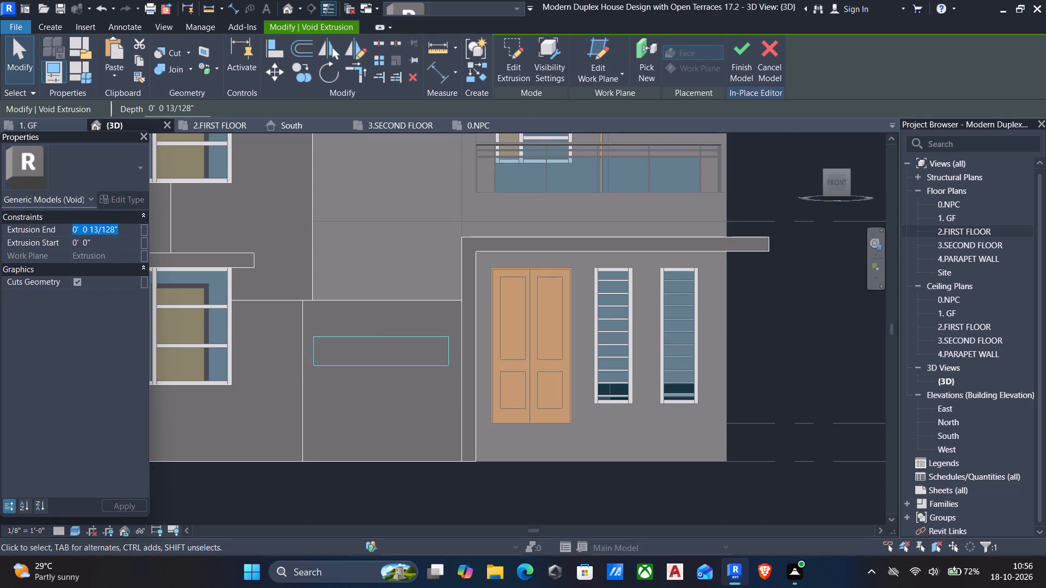
pyautogui.write("1'")
pyautogui.scroll(-1, 431, 422)
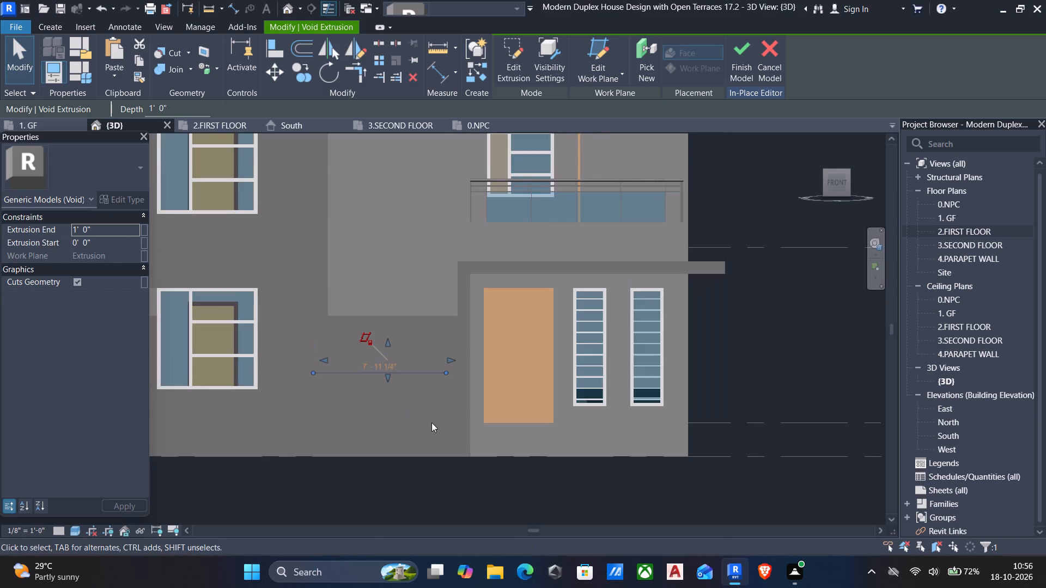
pyautogui.keyDown('shift'); pyautogui.moveTo(431, 424); pyautogui.dragTo(615, 492, button='middle'); pyautogui.keyUp('shift')
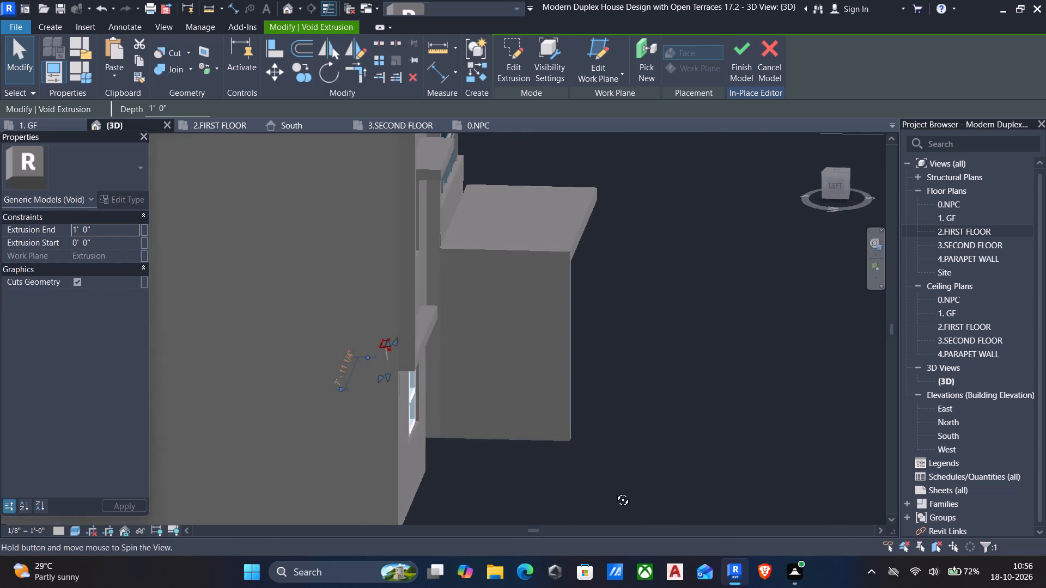
pyautogui.keyDown('shift'); pyautogui.moveTo(615, 492); pyautogui.dragTo(563, 493, button='middle'); pyautogui.keyUp('shift')
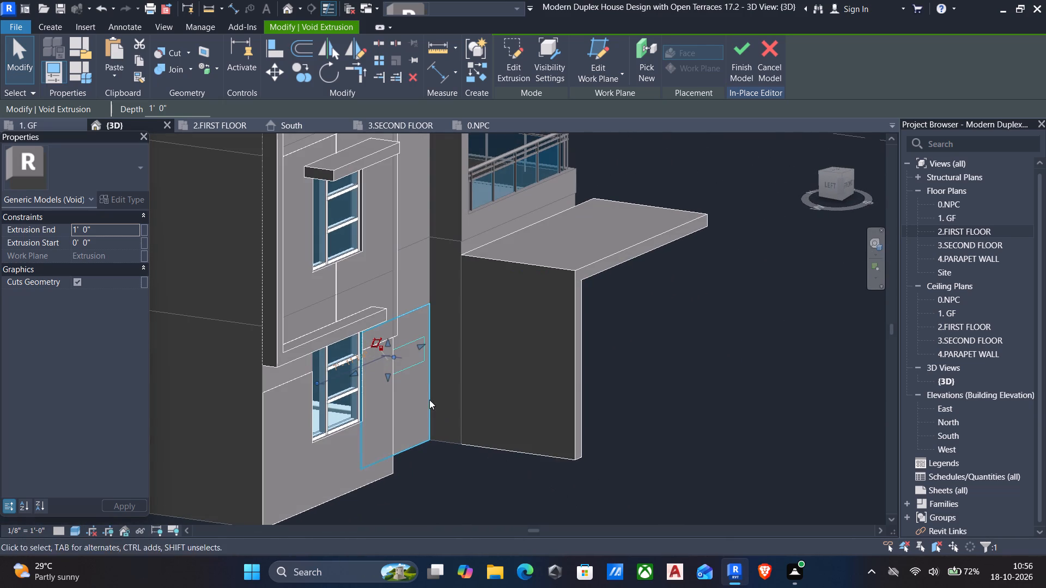
pyautogui.press('Escape')
# Check the strip window opening from the front and finish the in-place facade model.
pyautogui.keyDown('shift'); pyautogui.moveTo(477, 426); pyautogui.dragTo(352, 387, button='middle'); pyautogui.keyUp('shift')
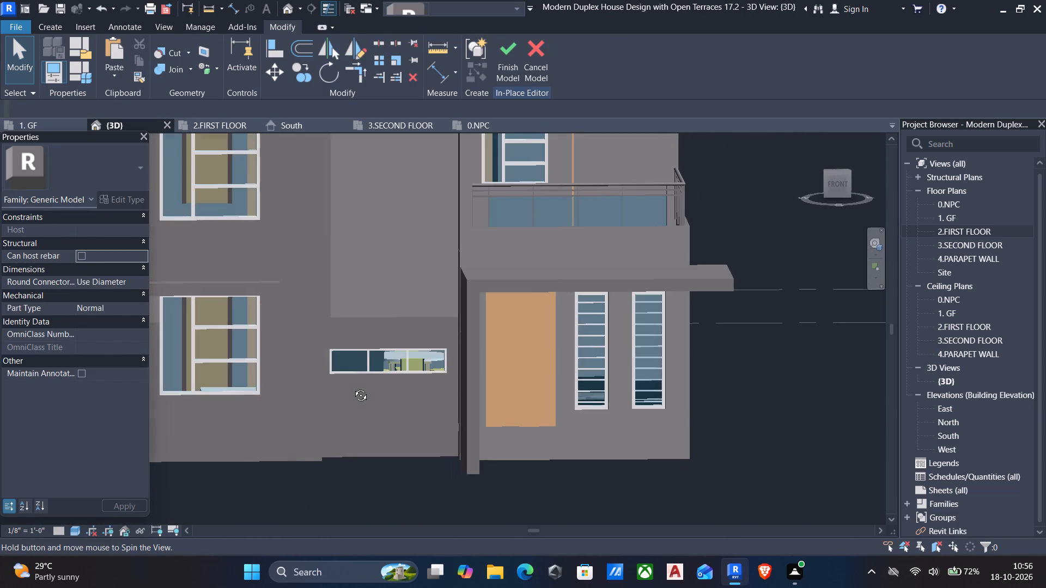
pyautogui.keyDown('shift'); pyautogui.moveTo(352, 387); pyautogui.dragTo(352, 386, button='middle'); pyautogui.keyUp('shift')
pyautogui.scroll(-3, 352, 385)
pyautogui.keyDown('shift'); pyautogui.moveTo(360, 390); pyautogui.dragTo(342, 449, button='middle'); pyautogui.keyUp('shift')
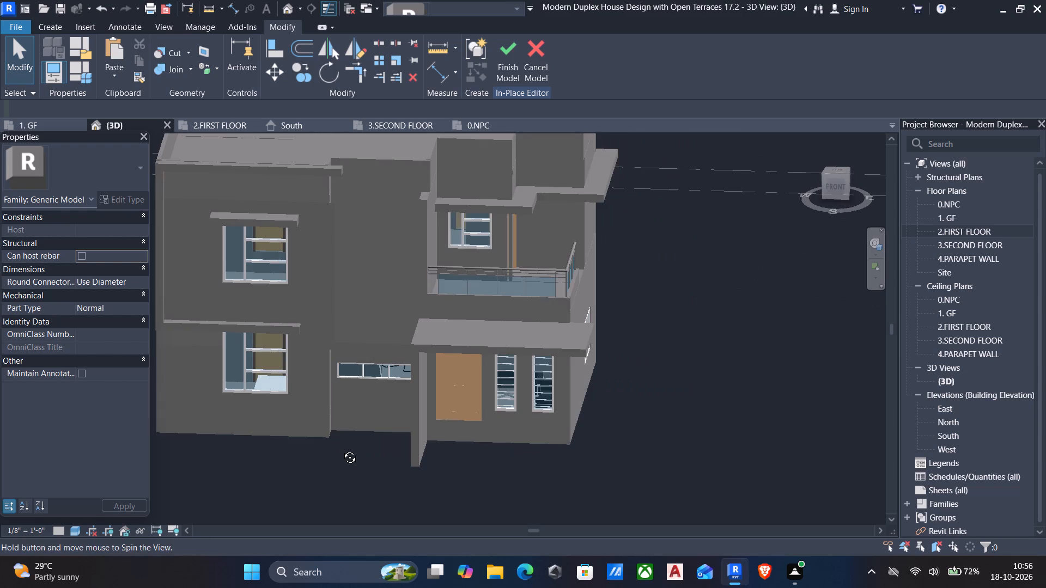
pyautogui.keyDown('shift'); pyautogui.moveTo(342, 449); pyautogui.dragTo(344, 449, button='middle'); pyautogui.keyUp('shift')
pyautogui.click(503, 59)
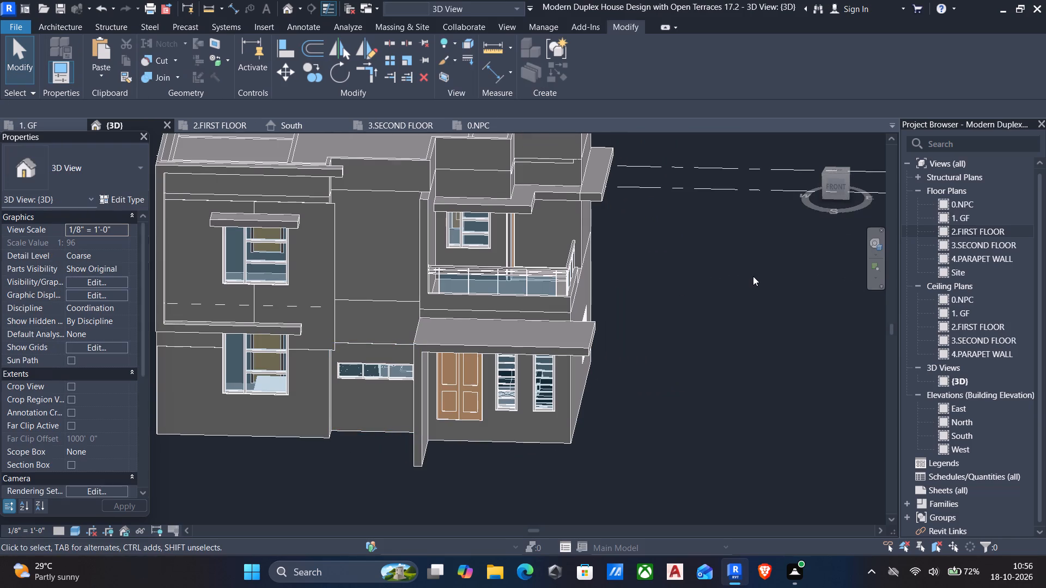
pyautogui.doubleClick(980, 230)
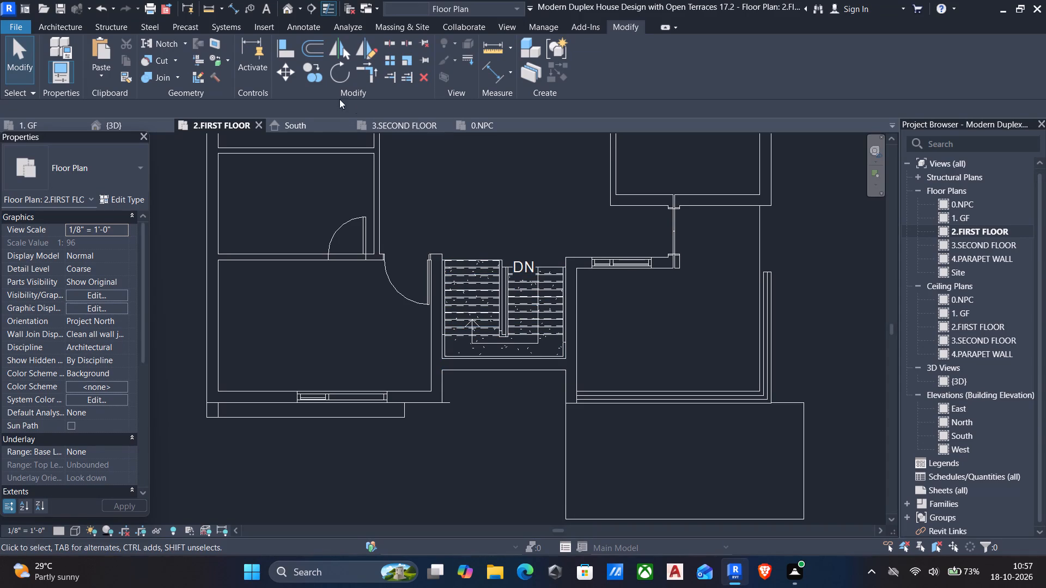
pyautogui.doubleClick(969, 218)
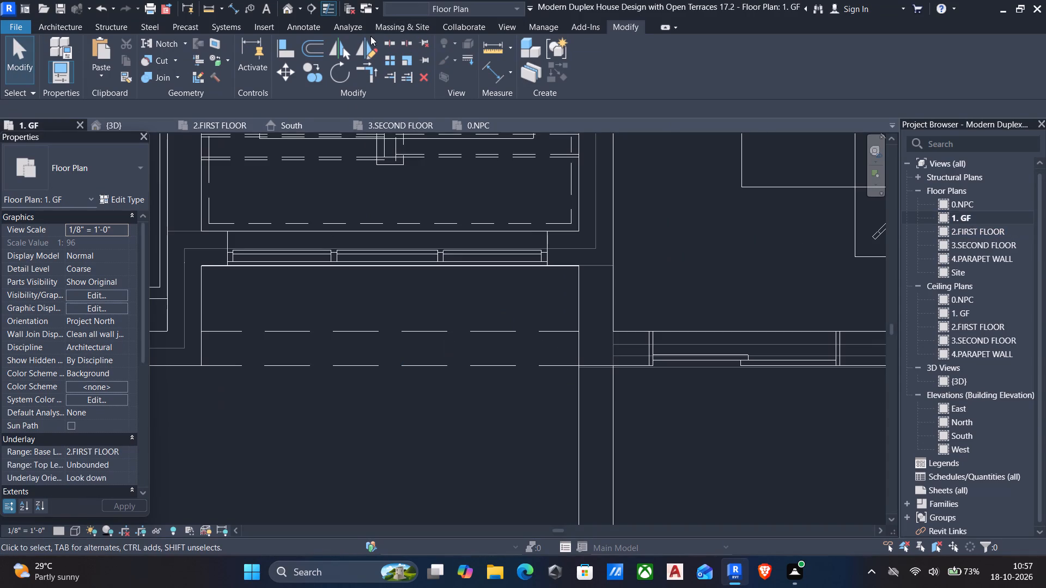
# In the 3D view, copy the ground-floor stairwell strip window and paste it aligned to the 2.FIRST FLOOR level.
pyautogui.click(294, 8)
pyautogui.click(377, 366)
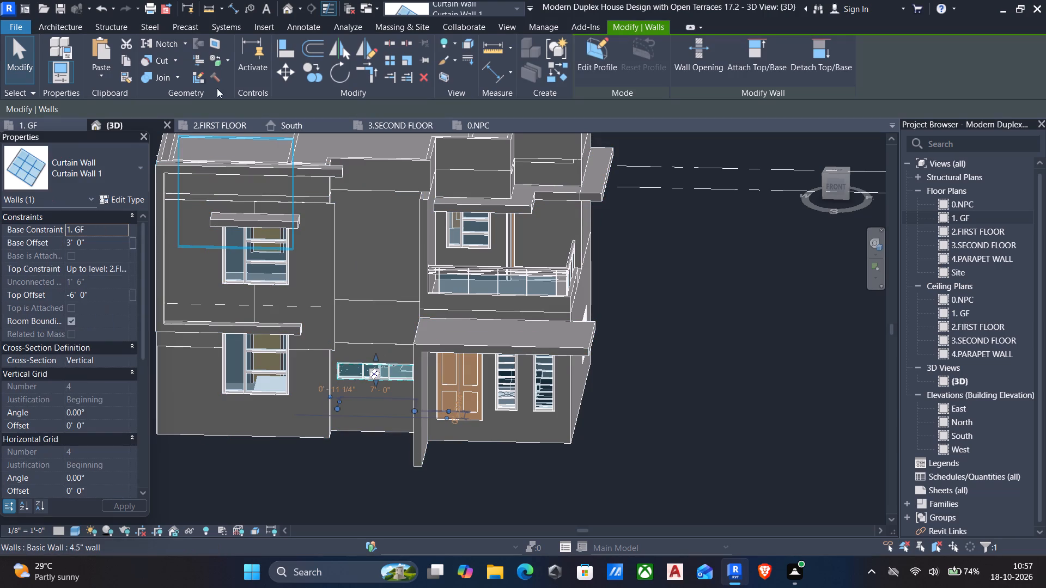
pyautogui.click(126, 56)
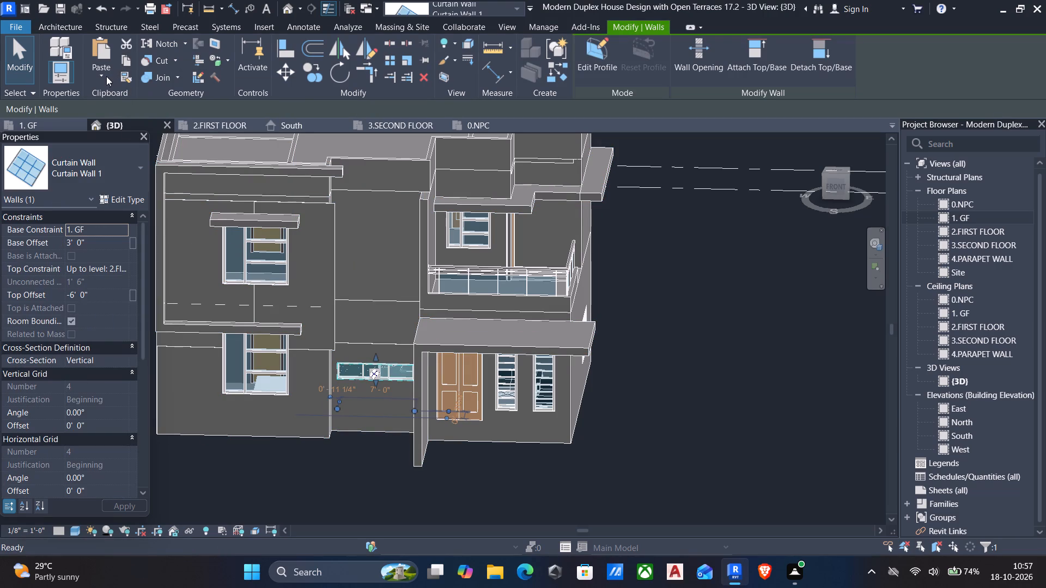
pyautogui.click(106, 78)
pyautogui.click(140, 122)
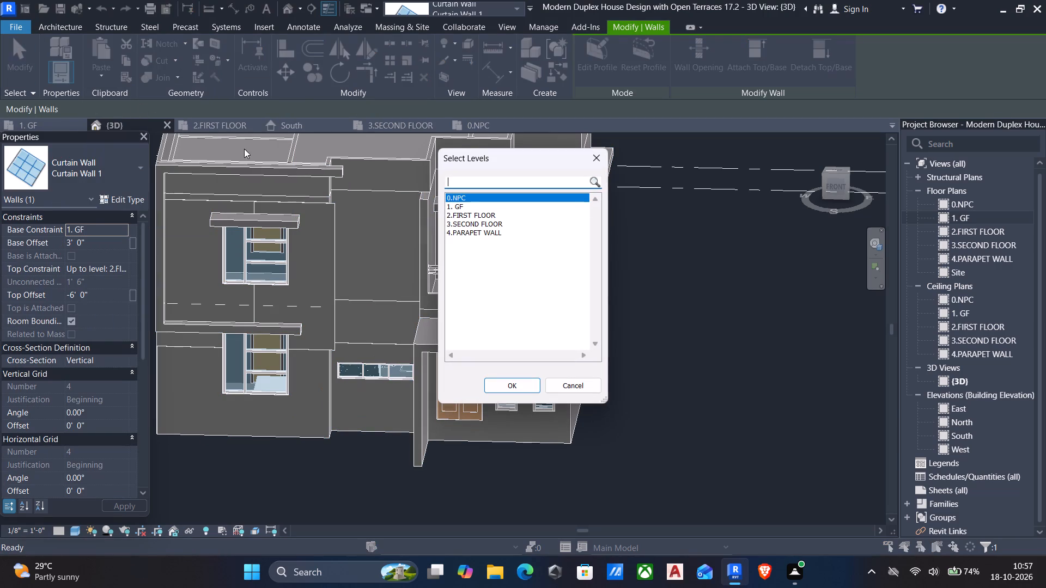
pyautogui.click(482, 216)
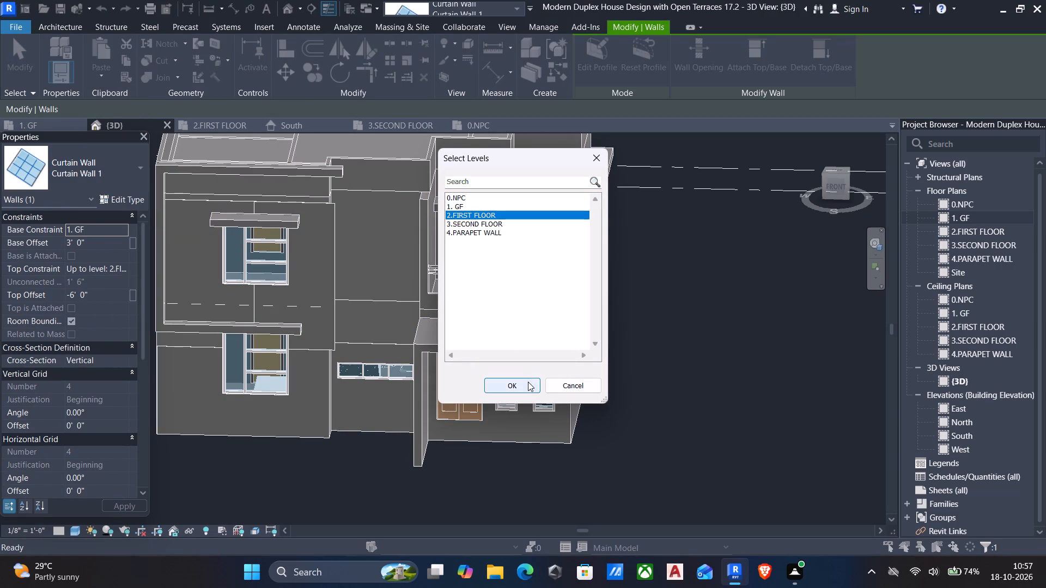
pyautogui.click(528, 382)
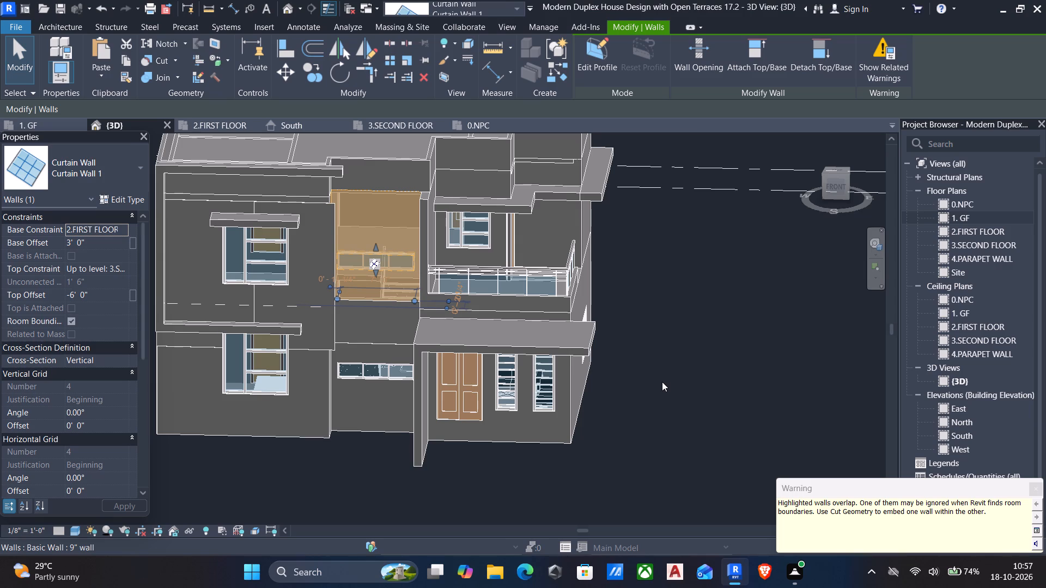
pyautogui.scroll(-3, 758, 420)
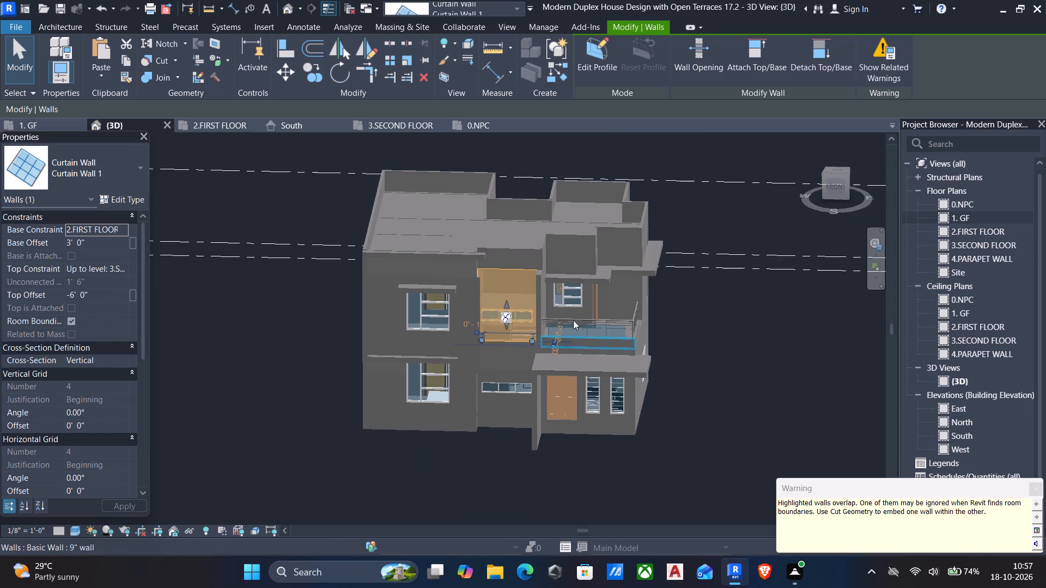
pyautogui.press('Escape')
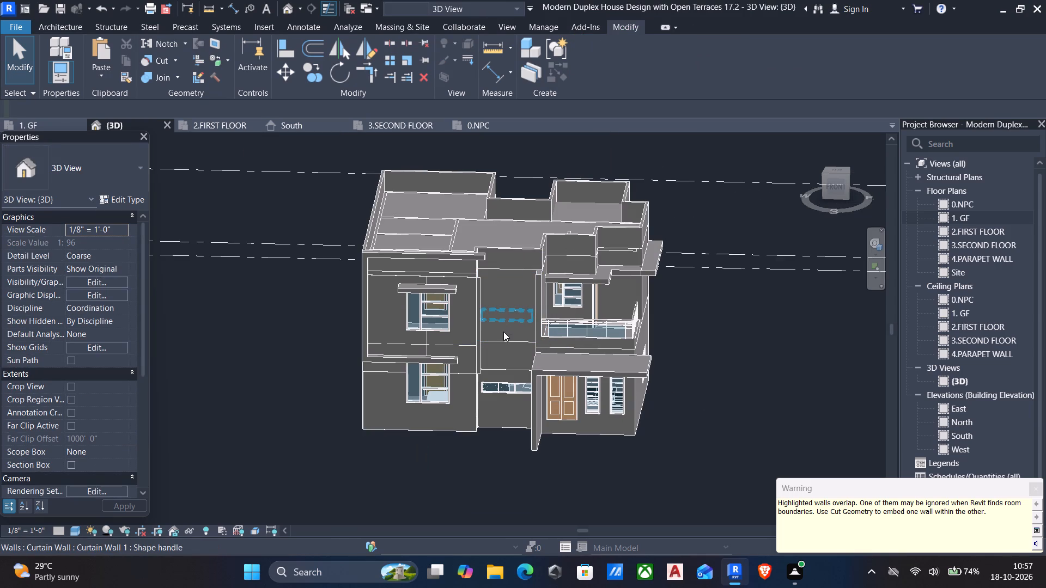
# Cut the first-floor stairwell front wall with the pasted curtain wall window.
pyautogui.click(151, 61)
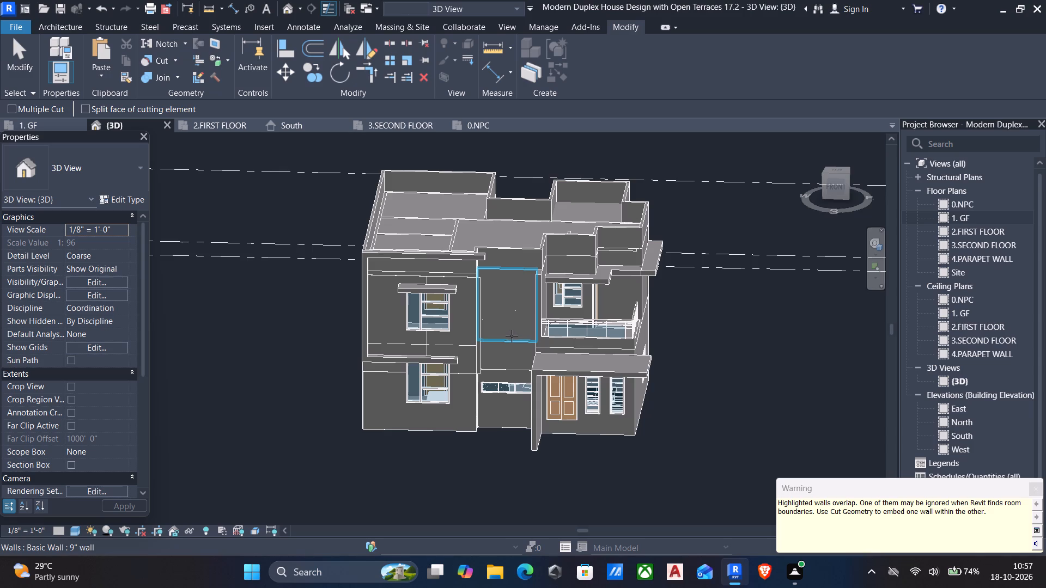
pyautogui.click(512, 337)
pyautogui.scroll(4, 506, 313)
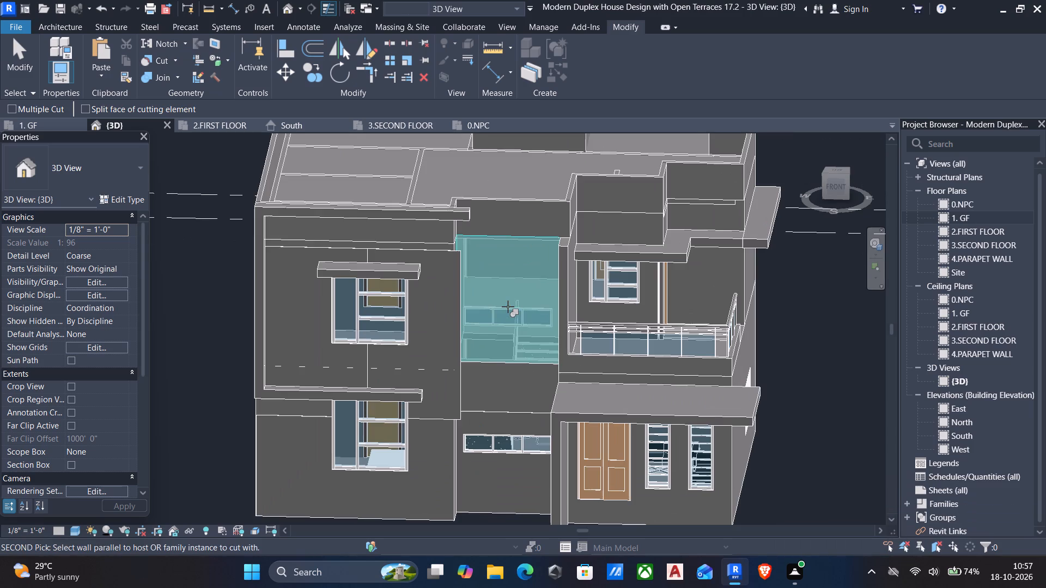
pyautogui.click(506, 309)
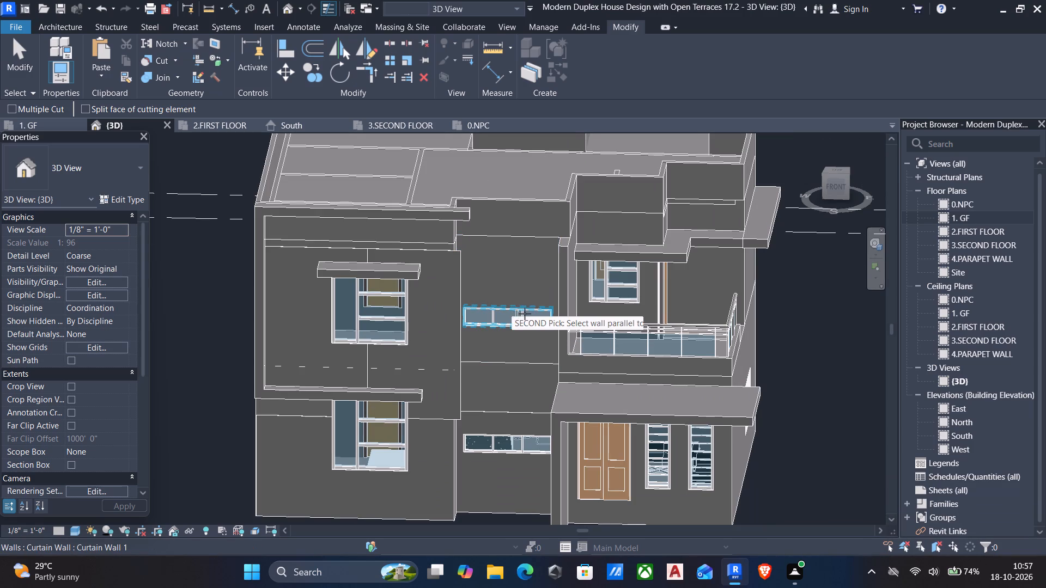
pyautogui.press('Escape')
pyautogui.press('Escape')
# Delete both intermediate vertical mullions and their grid lines from the first-floor stairwell window.
pyautogui.scroll(5, 496, 322)
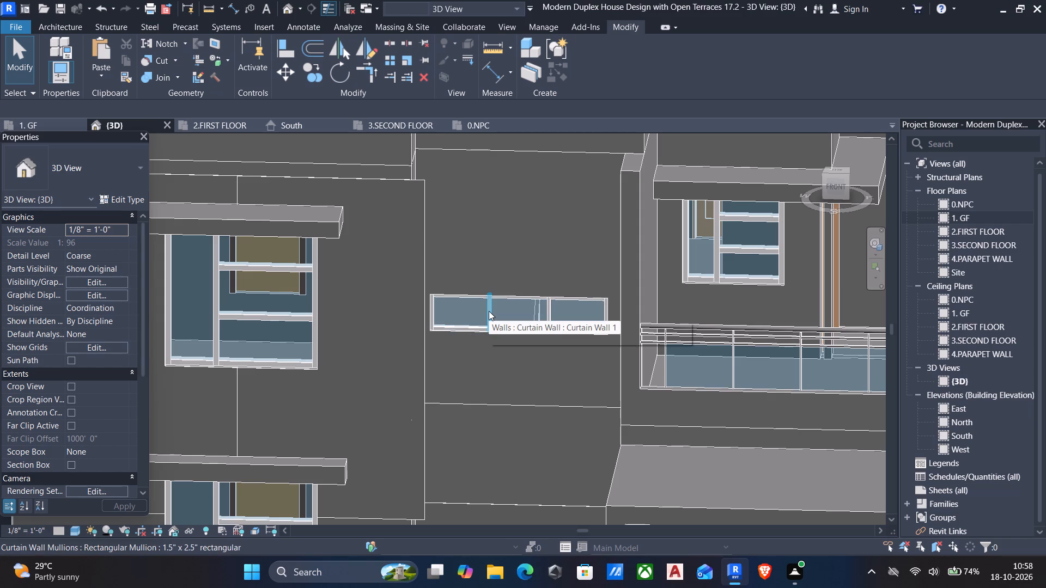
pyautogui.click(489, 311)
pyautogui.press('Delete')
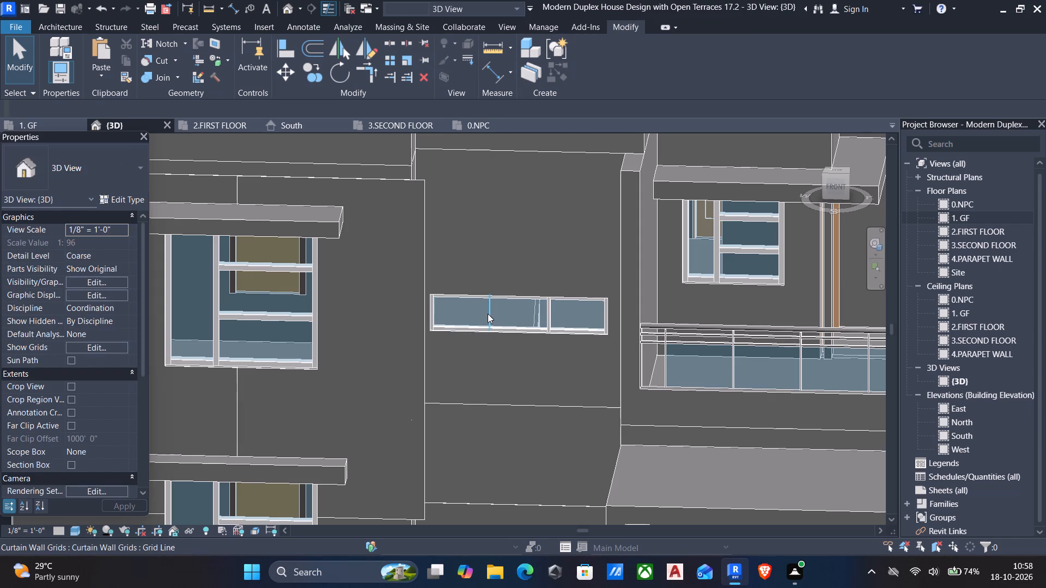
pyautogui.click(488, 314)
pyautogui.press('Delete')
pyautogui.scroll(4, 496, 295)
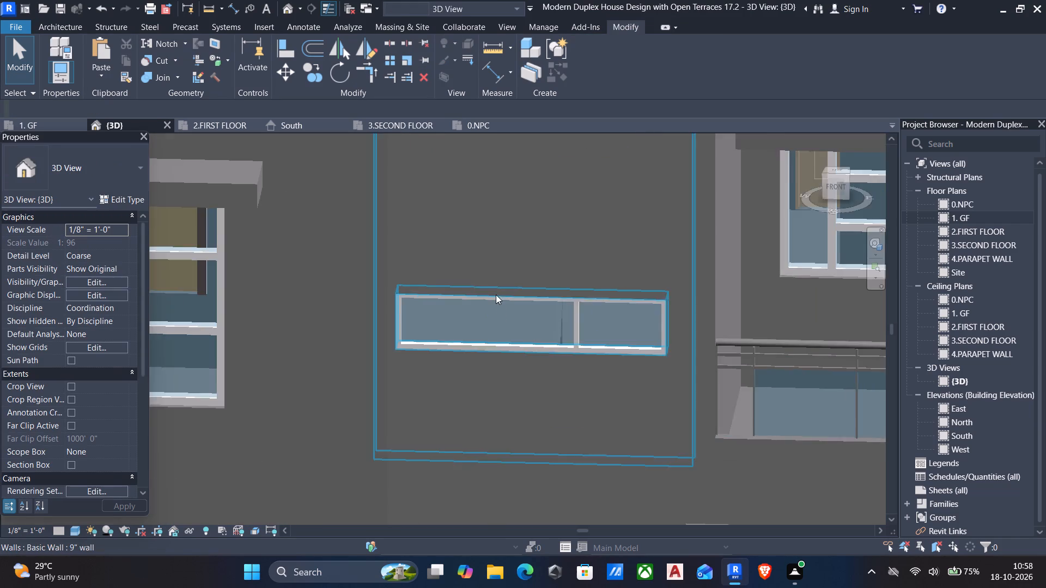
pyautogui.click(586, 326)
pyautogui.press('Delete')
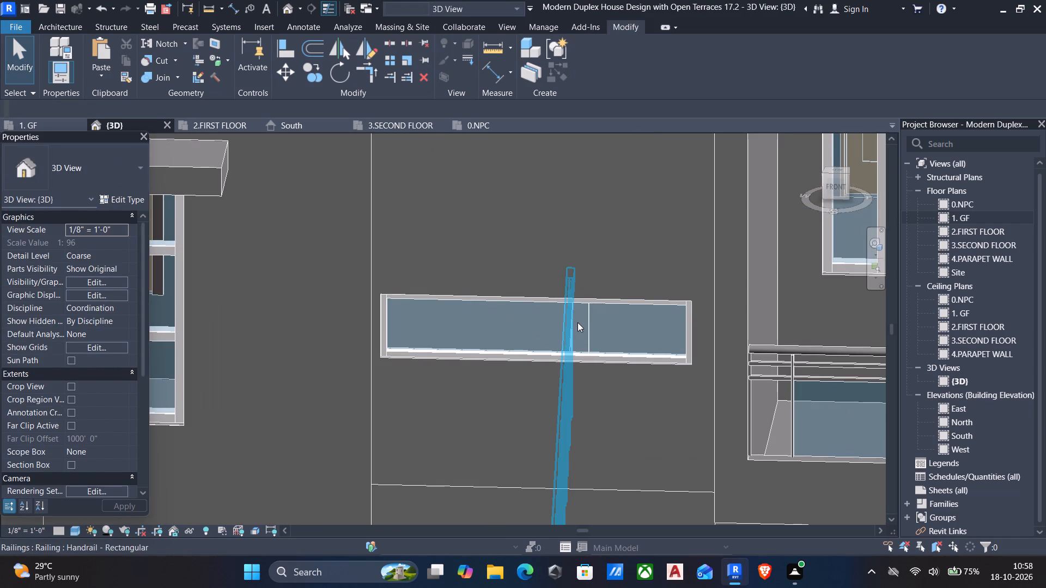
pyautogui.click(585, 327)
pyautogui.press('Delete')
# Stretch the first-floor stairwell window's bottom edge down to a base offset of about -4' 1".
pyautogui.scroll(5, 572, 305)
pyautogui.scroll(-3, 565, 289)
pyautogui.moveTo(562, 297); pyautogui.dragTo(571, 265, button='middle')
pyautogui.scroll(-8, 571, 265)
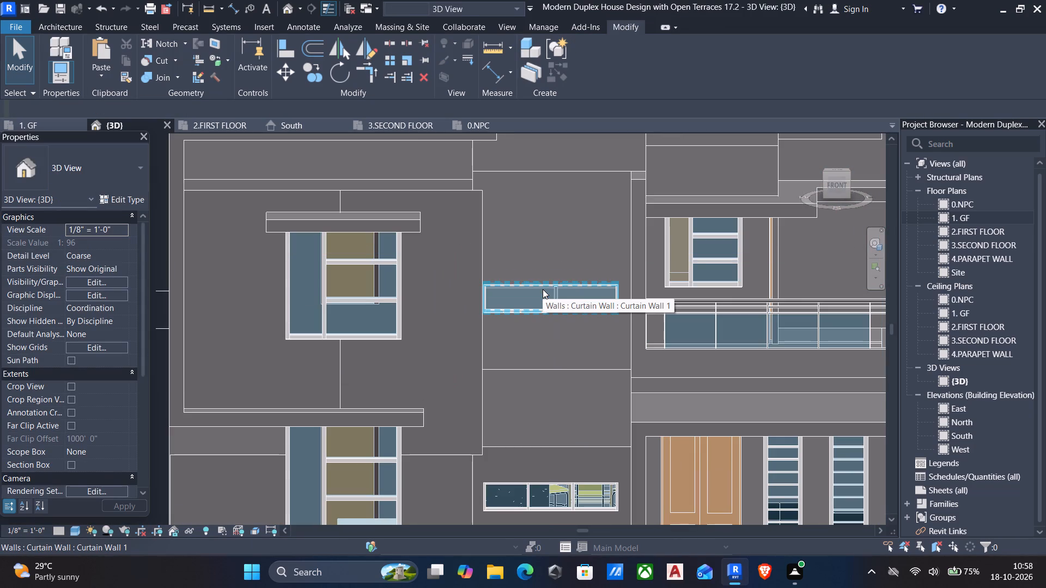
pyautogui.scroll(-3, 539, 313)
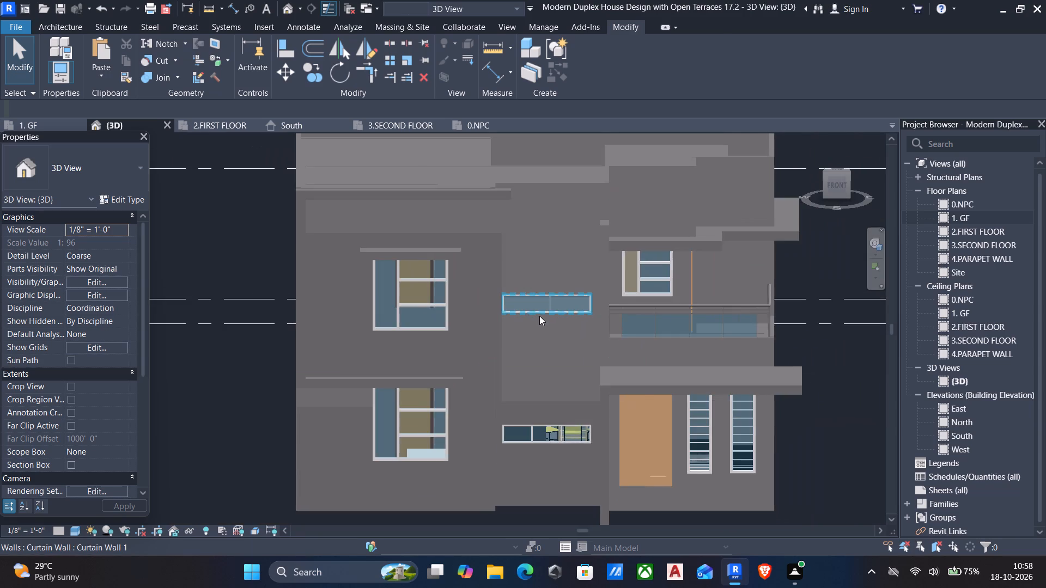
pyautogui.click(539, 313)
pyautogui.moveTo(548, 316); pyautogui.dragTo(550, 354)
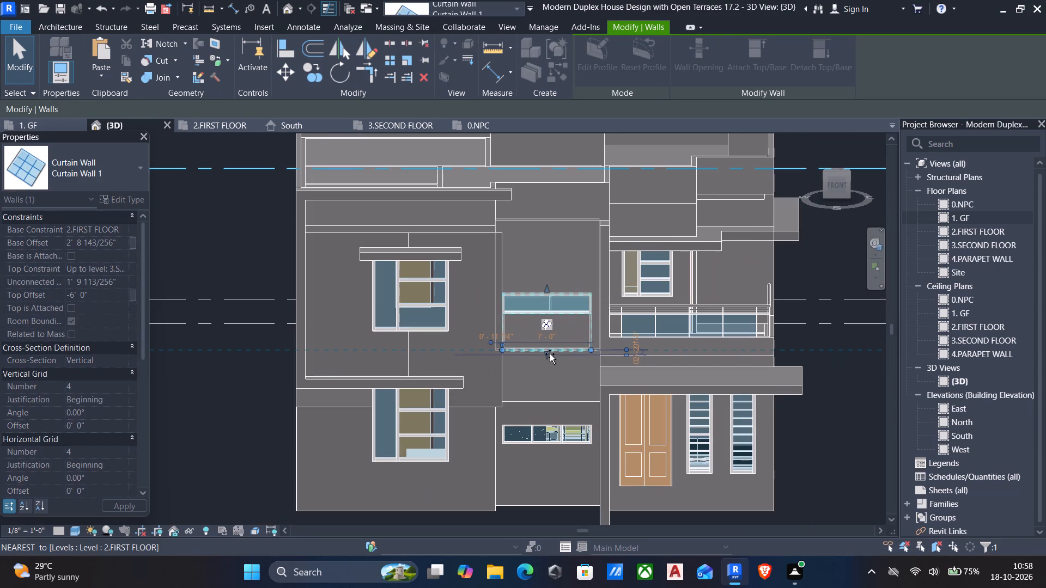
pyautogui.moveTo(550, 354); pyautogui.dragTo(546, 400)
pyautogui.moveTo(521, 434); pyautogui.dragTo(522, 424, button='middle')
pyautogui.press('Escape')
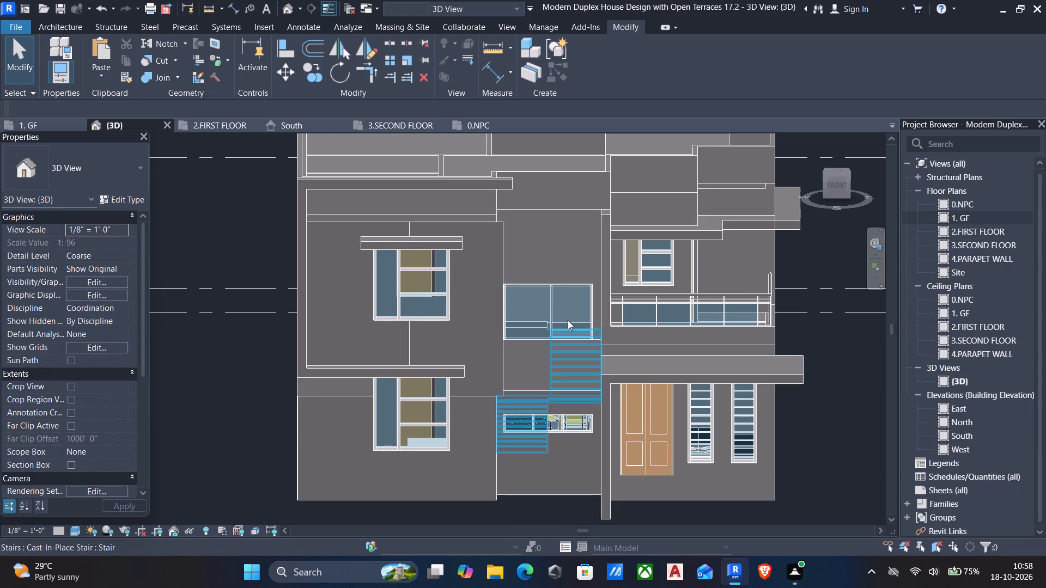
# Raise the stairwell window's bottom edge to a base offset of about -3' 2".
pyautogui.click(544, 287)
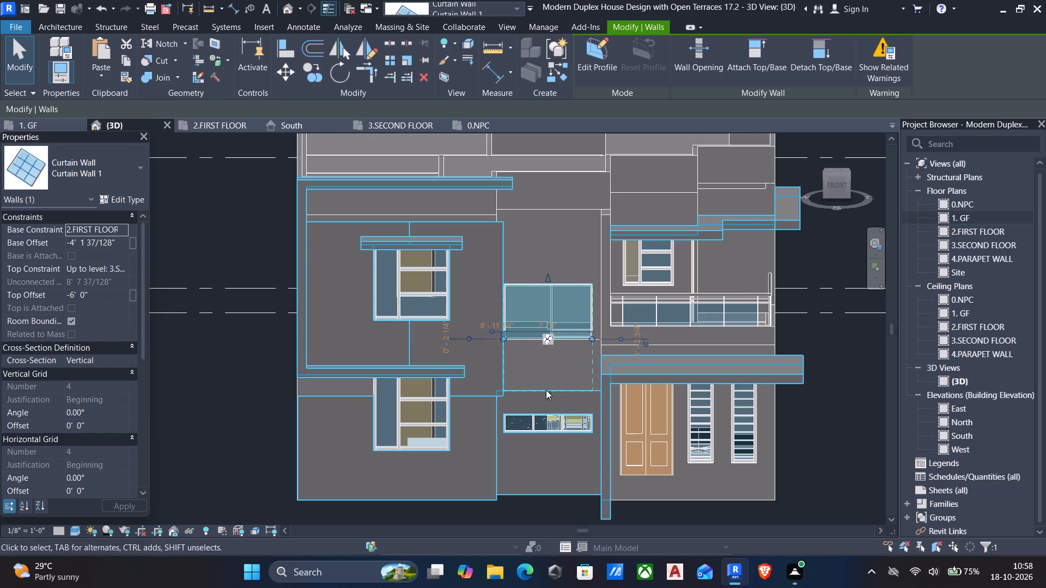
pyautogui.moveTo(546, 393); pyautogui.dragTo(551, 378)
pyautogui.press('Escape')
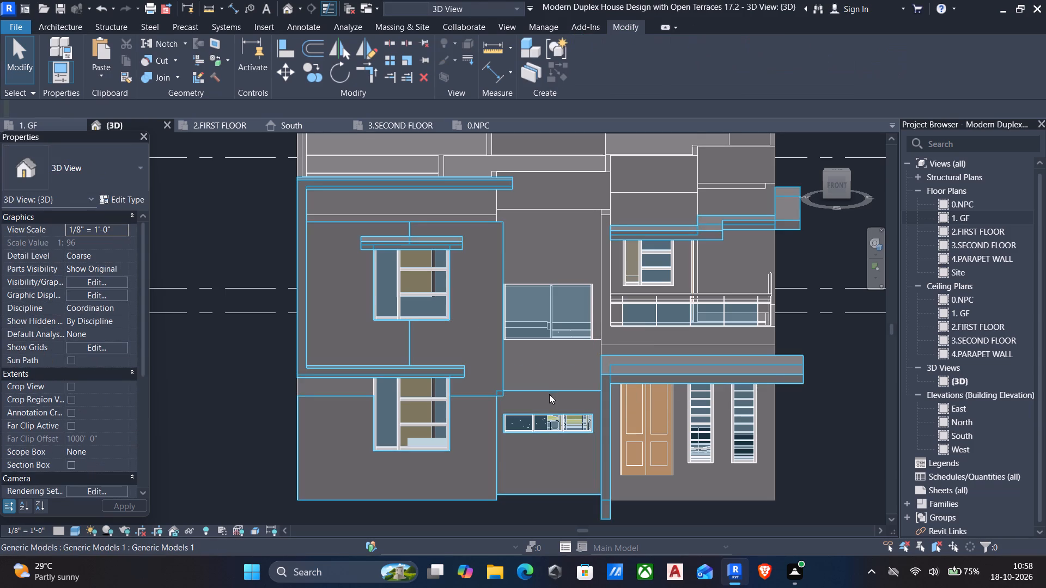
pyautogui.moveTo(549, 394); pyautogui.dragTo(550, 386, button='middle')
pyautogui.press('Escape')
# Align the first-floor stairwell window's top edge with the bottom edge of the neighbouring first-floor bedroom-side window.
pyautogui.scroll(2, 551, 336)
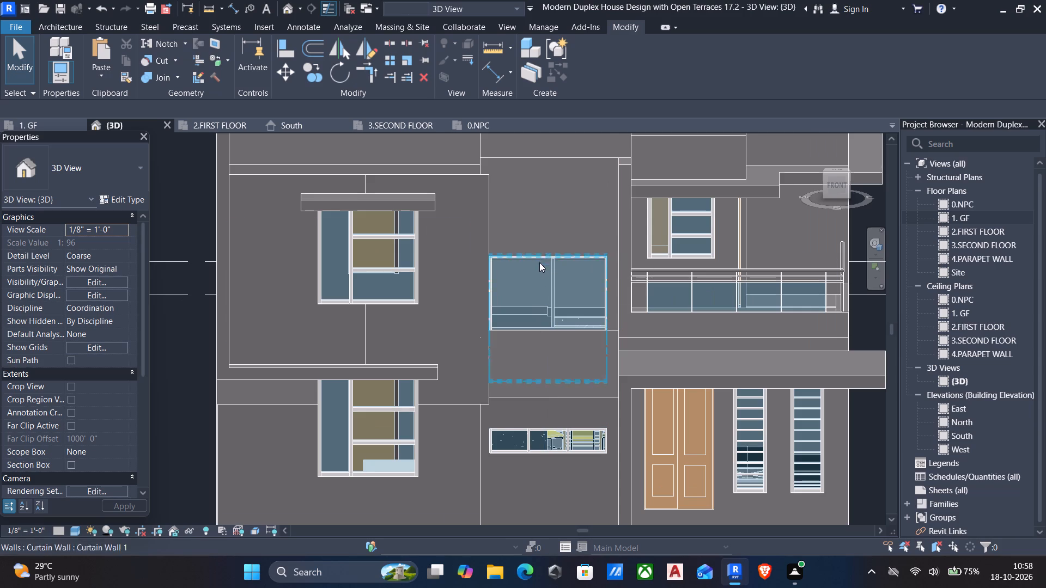
pyautogui.scroll(-2, 537, 268)
pyautogui.click(540, 264)
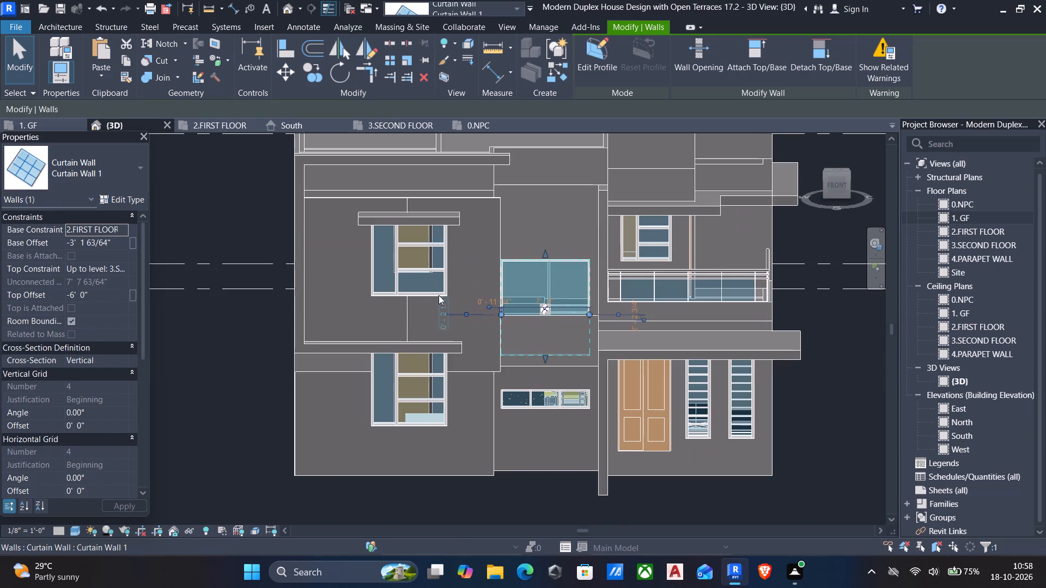
pyautogui.press('a')
pyautogui.press('l')
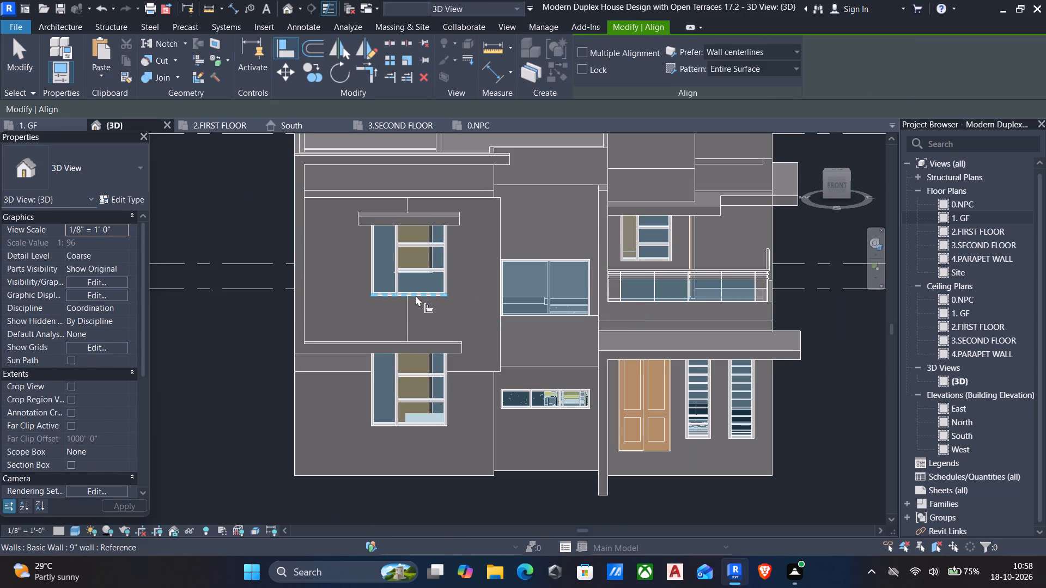
pyautogui.click(416, 296)
pyautogui.click(543, 261)
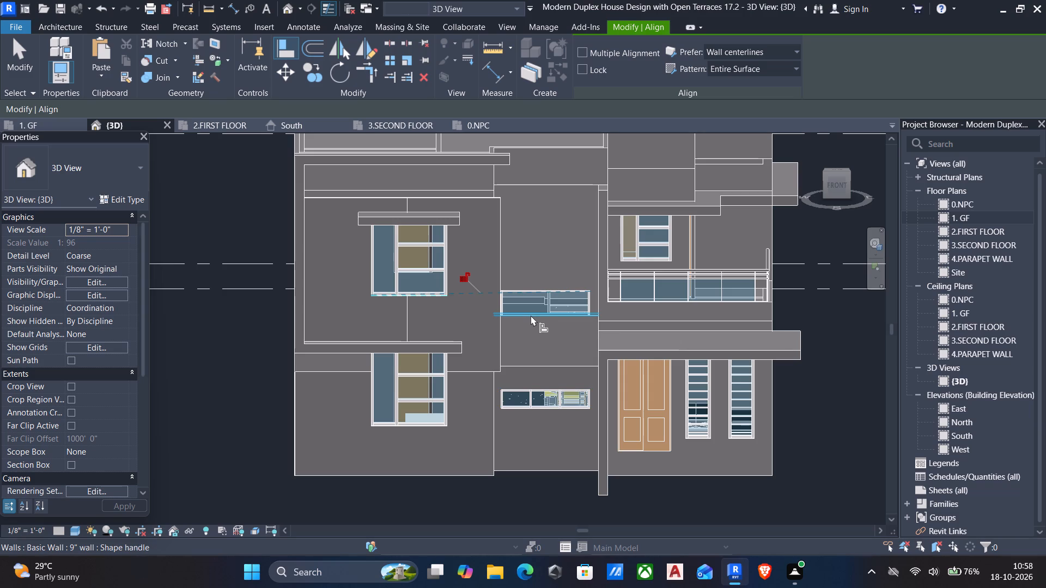
# Lower the first-floor stairwell window's top edge slightly, leaving its bottom edge in place.
pyautogui.press('Escape')
pyautogui.press('Escape')
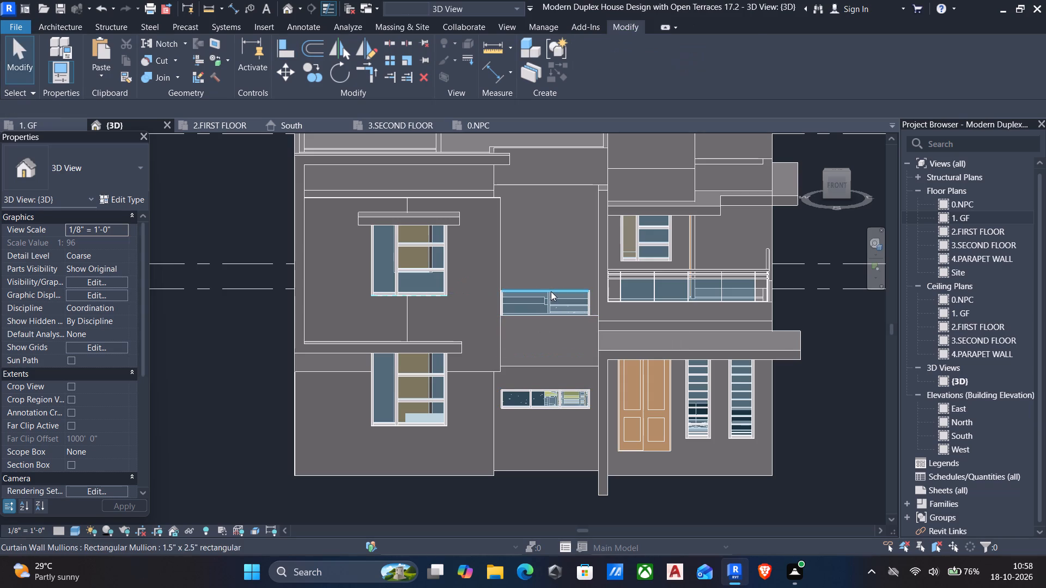
pyautogui.click(551, 291)
pyautogui.press('Escape')
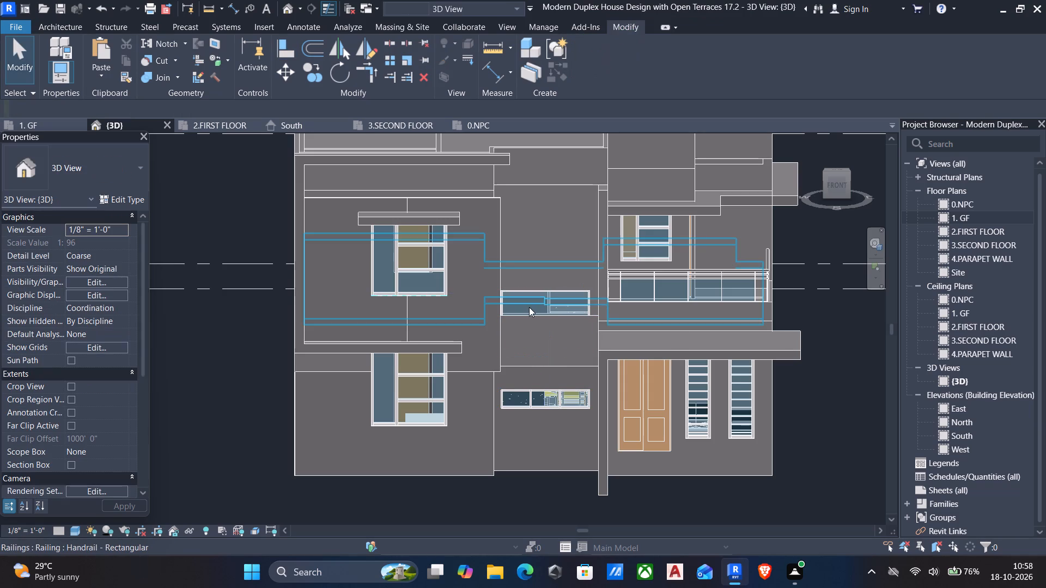
pyautogui.click(591, 308)
pyautogui.moveTo(544, 287); pyautogui.dragTo(543, 301)
pyautogui.press('Escape')
pyautogui.moveTo(486, 308); pyautogui.dragTo(492, 292, button='middle')
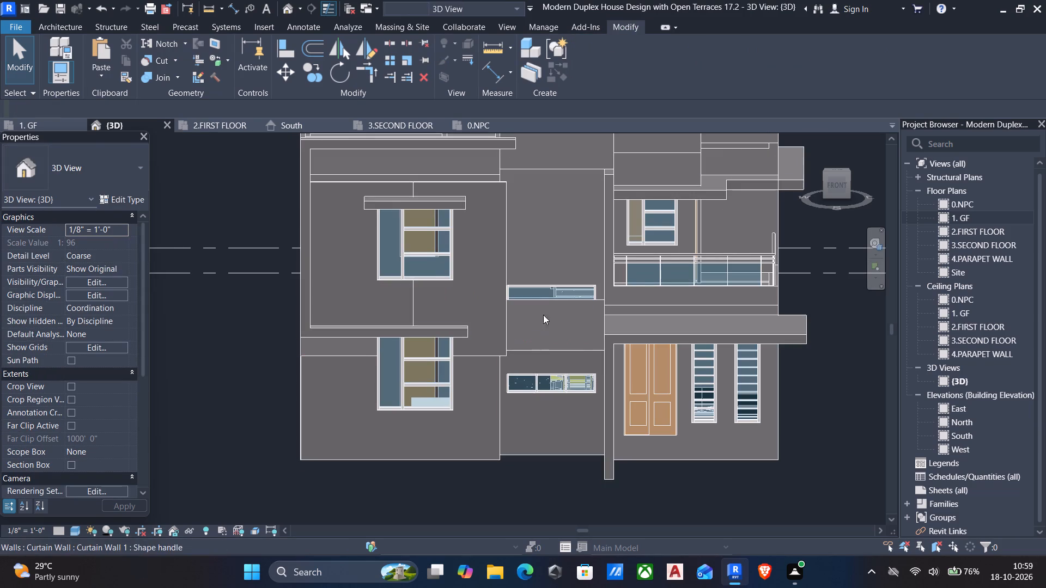
# Cut the 9" ground-floor stairwell wall with the first-floor stairwell window using Cut Geometry.
pyautogui.click(573, 303)
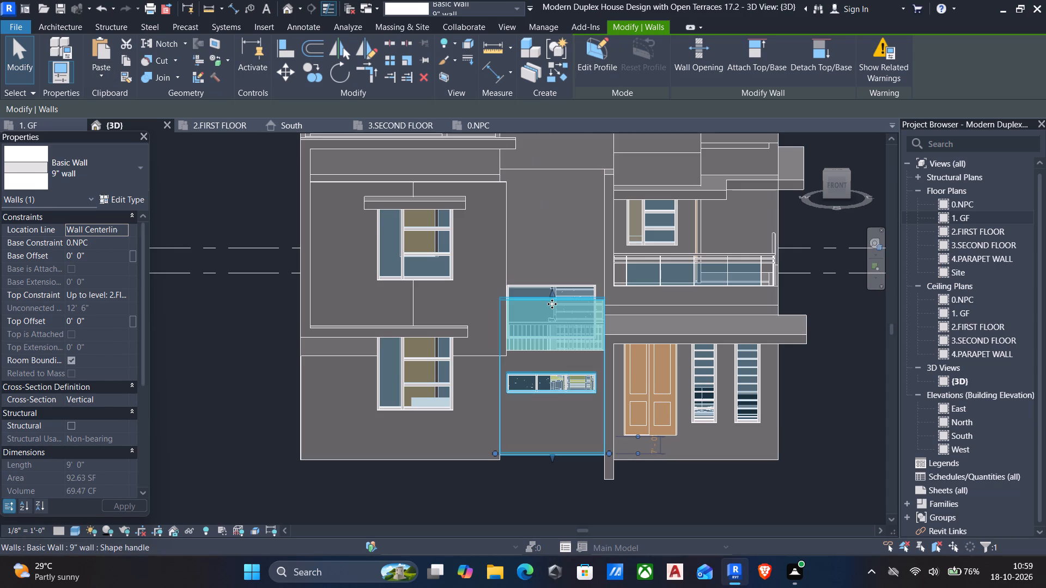
pyautogui.press('Escape')
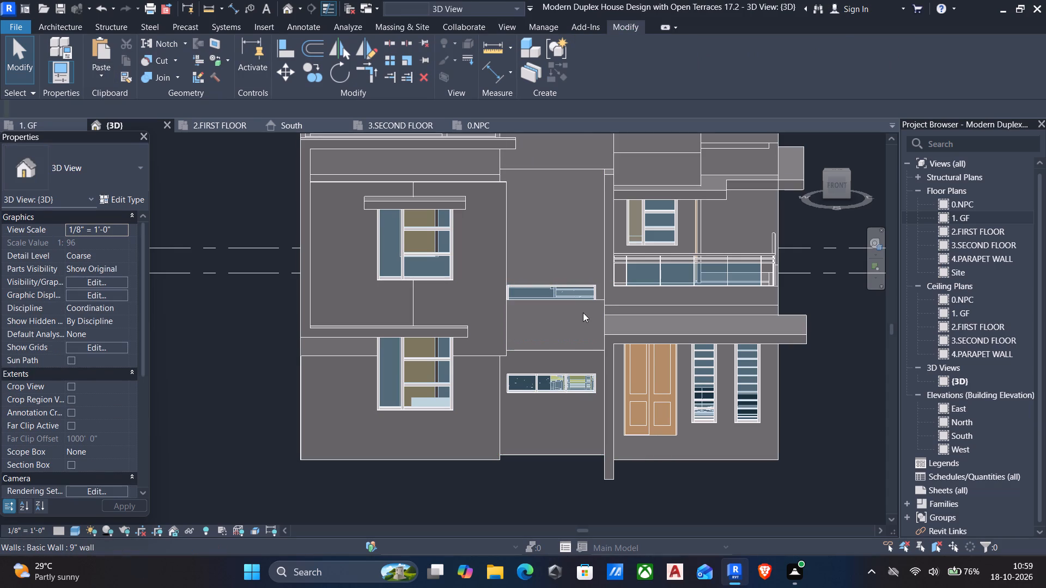
pyautogui.click(580, 324)
pyautogui.click(582, 304)
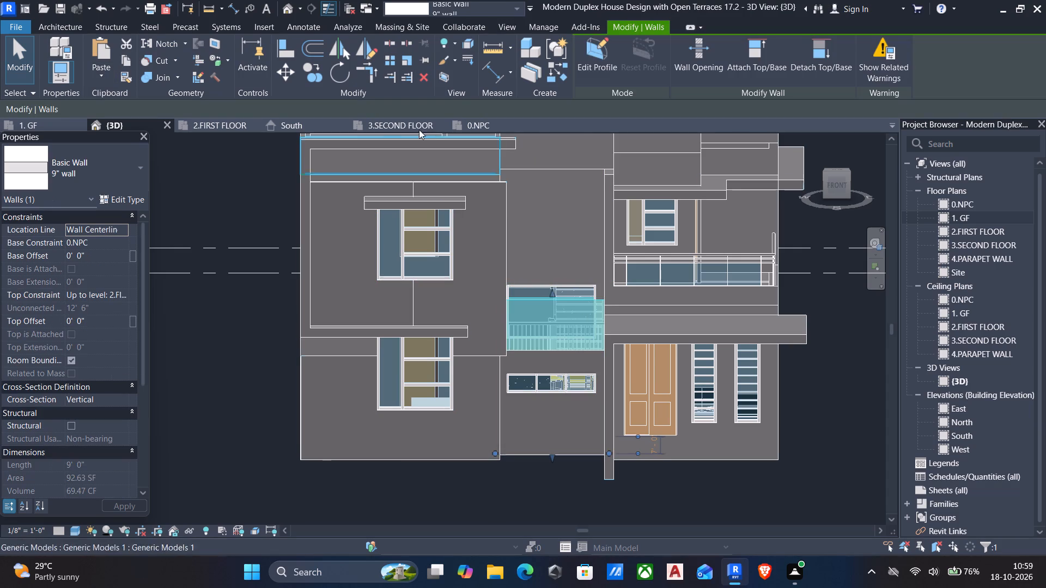
pyautogui.press('Escape')
pyautogui.click(522, 356)
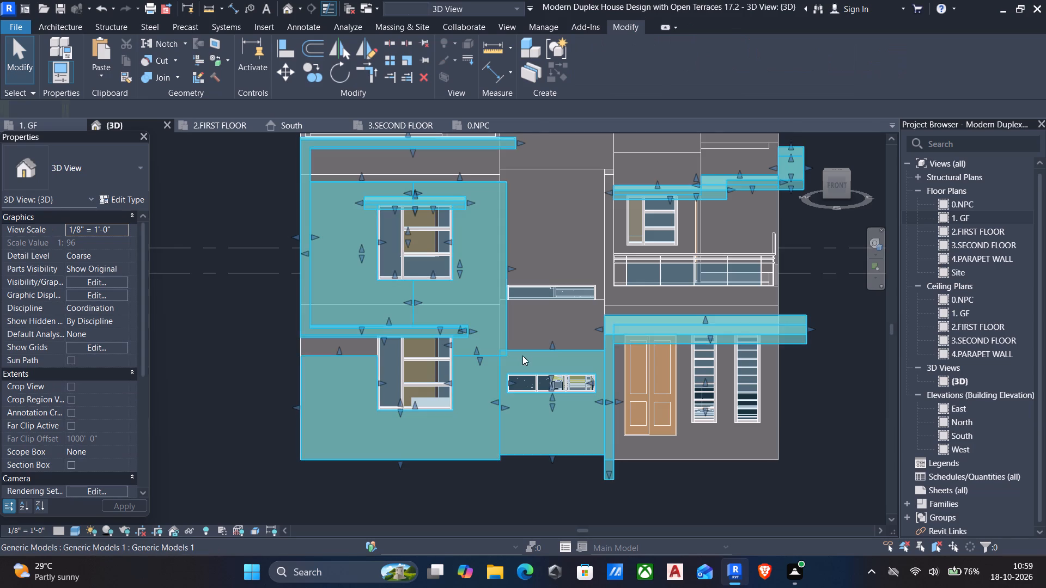
pyautogui.keyDown('shift'); pyautogui.moveTo(548, 334); pyautogui.dragTo(585, 449, button='middle'); pyautogui.keyUp('shift')
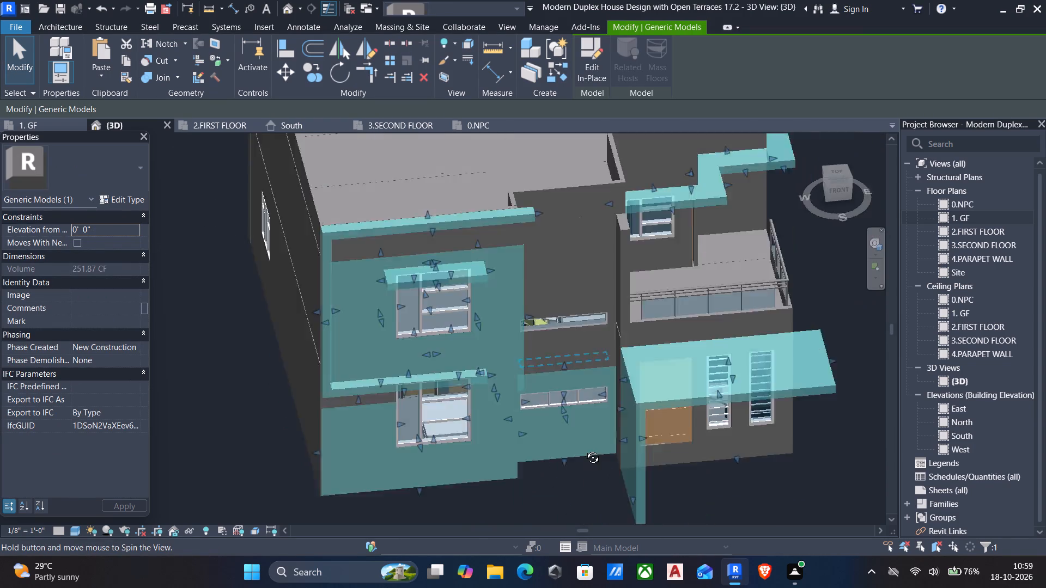
pyautogui.keyDown('shift'); pyautogui.moveTo(585, 449); pyautogui.dragTo(617, 352, button='middle'); pyautogui.keyUp('shift')
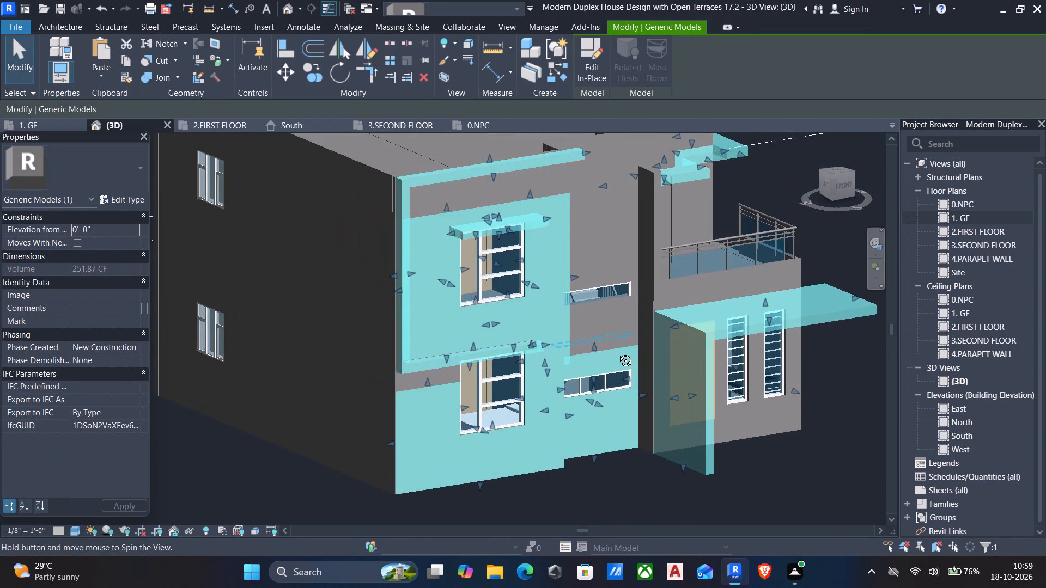
pyautogui.keyDown('shift'); pyautogui.moveTo(617, 352); pyautogui.dragTo(625, 351, button='middle'); pyautogui.keyUp('shift')
pyautogui.press('Escape')
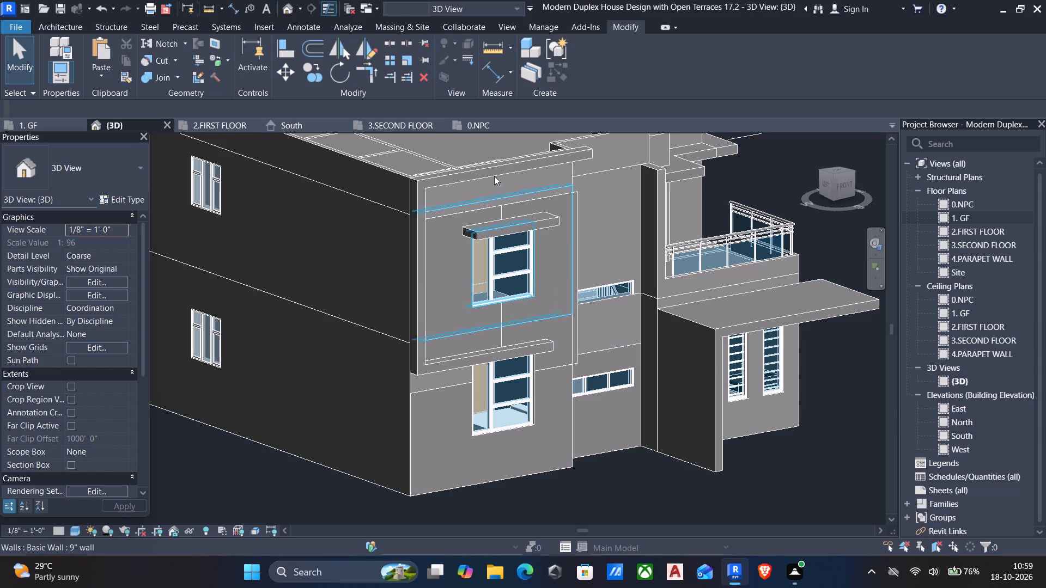
pyautogui.click(157, 63)
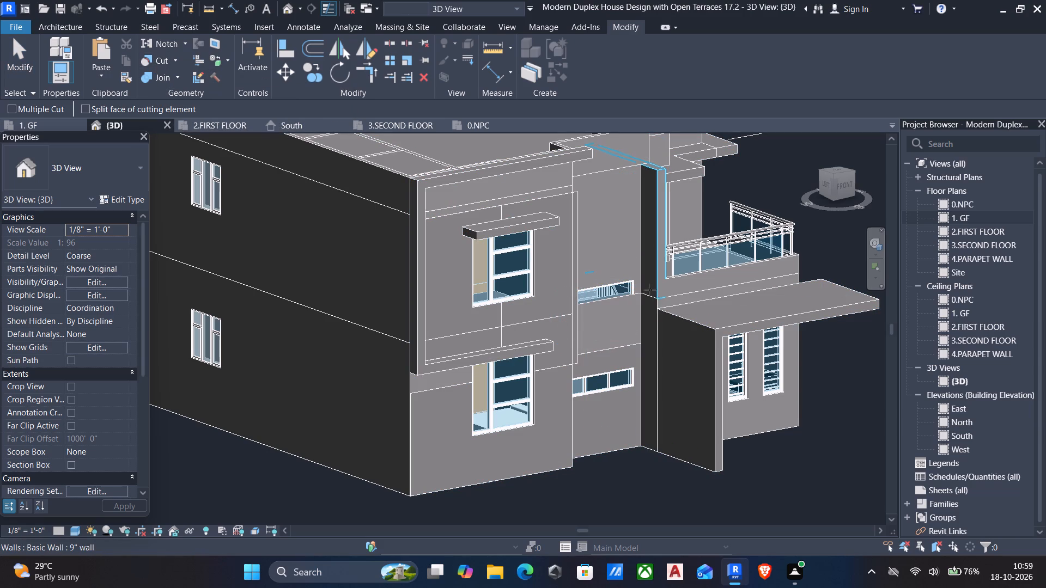
pyautogui.click(619, 299)
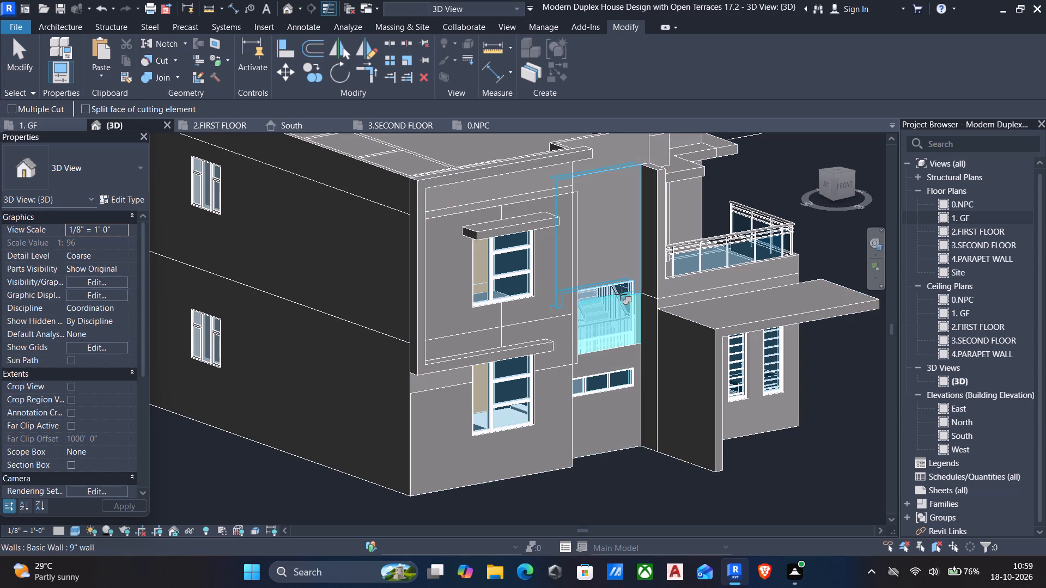
pyautogui.scroll(5, 620, 284)
pyautogui.click(626, 281)
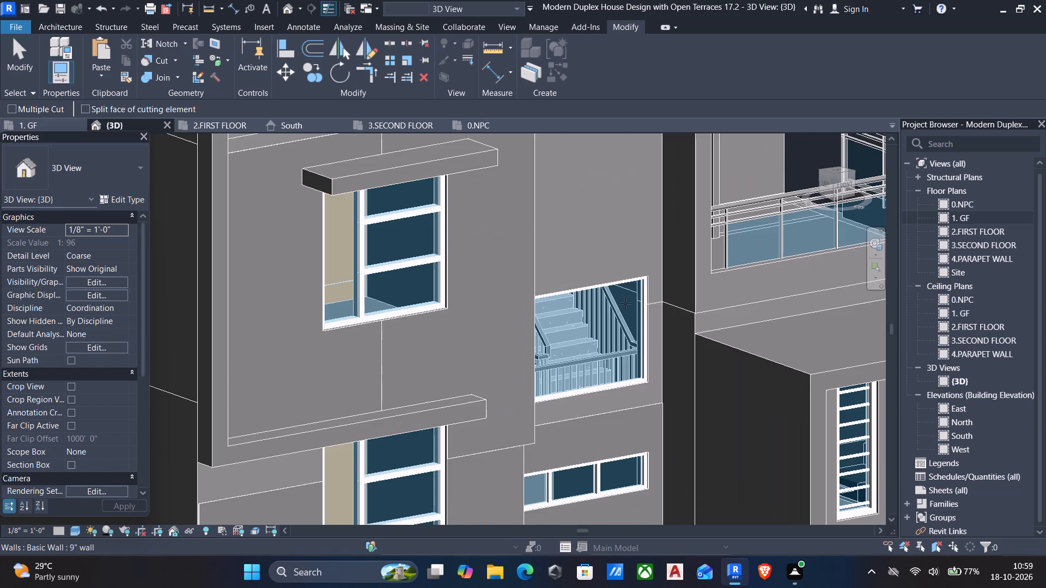
pyautogui.press('Escape')
# Examine the front facade and the stairwell window opening from several angles.
pyautogui.scroll(-6, 625, 313)
pyautogui.keyDown('shift'); pyautogui.moveTo(625, 381); pyautogui.dragTo(598, 390, button='middle'); pyautogui.keyUp('shift')
pyautogui.scroll(-3, 587, 400)
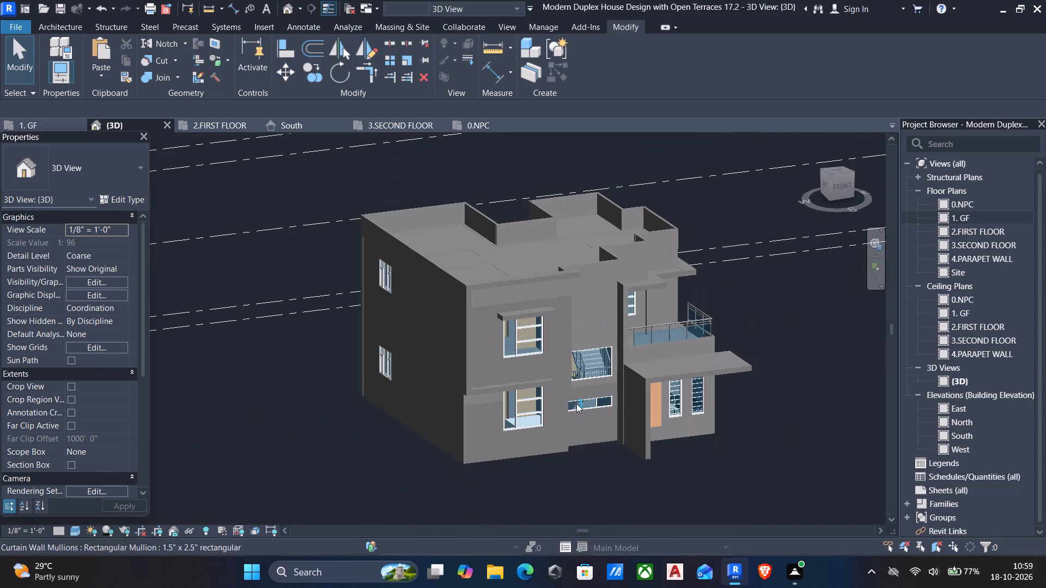
pyautogui.keyDown('shift'); pyautogui.moveTo(574, 402); pyautogui.dragTo(535, 304, button='middle'); pyautogui.keyUp('shift')
pyautogui.scroll(5, 574, 373)
pyautogui.press('Escape')
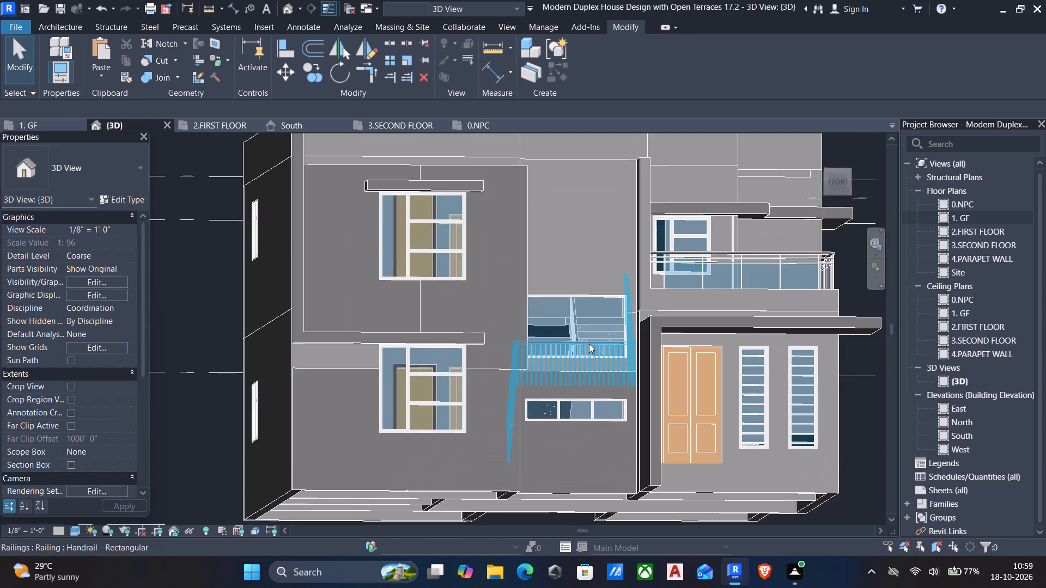
pyautogui.keyDown('shift'); pyautogui.moveTo(588, 346); pyautogui.dragTo(578, 417, button='middle'); pyautogui.keyUp('shift')
pyautogui.scroll(-4, 562, 292)
pyautogui.scroll(1, 567, 348)
pyautogui.keyDown('shift'); pyautogui.moveTo(567, 349); pyautogui.dragTo(519, 418, button='middle'); pyautogui.keyUp('shift')
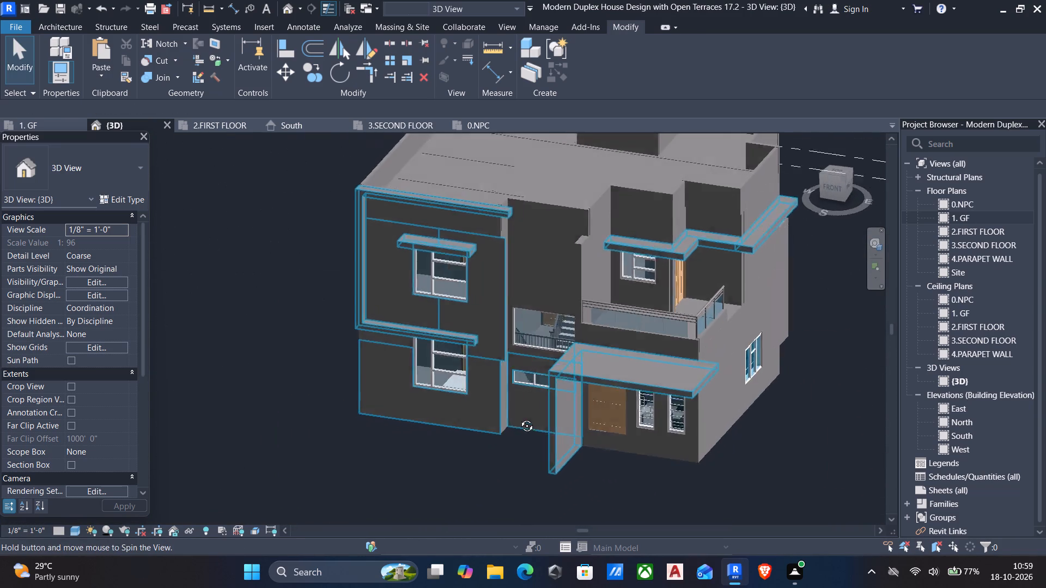
pyautogui.keyDown('shift'); pyautogui.moveTo(519, 418); pyautogui.dragTo(551, 313, button='middle'); pyautogui.keyUp('shift')
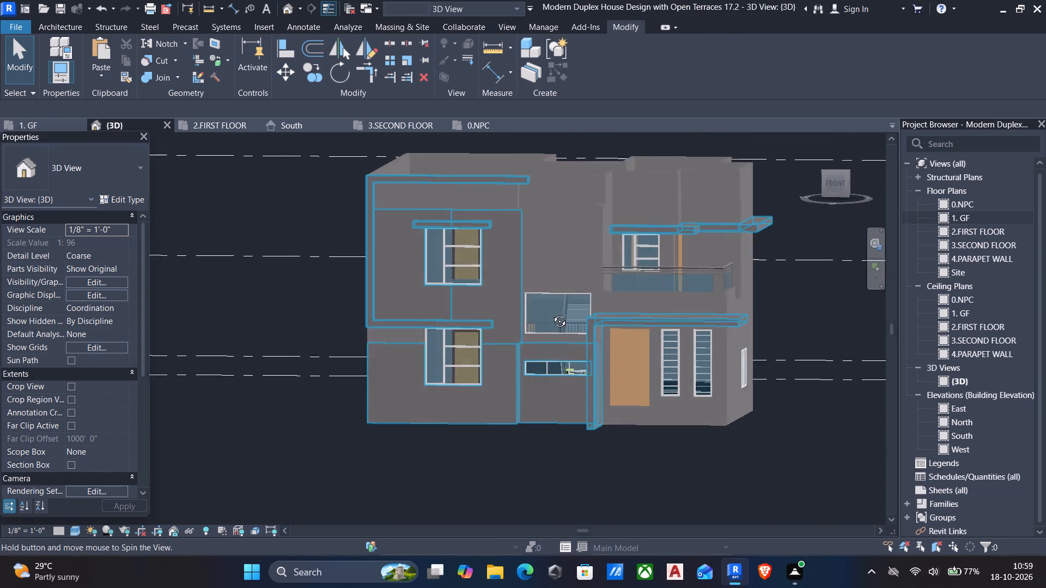
pyautogui.keyDown('shift'); pyautogui.moveTo(551, 313); pyautogui.dragTo(551, 314, button='middle'); pyautogui.keyUp('shift')
# In the front view, add two full-height vertical curtain grid lines to the first-floor stairwell window, one near each side.
pyautogui.click(841, 187)
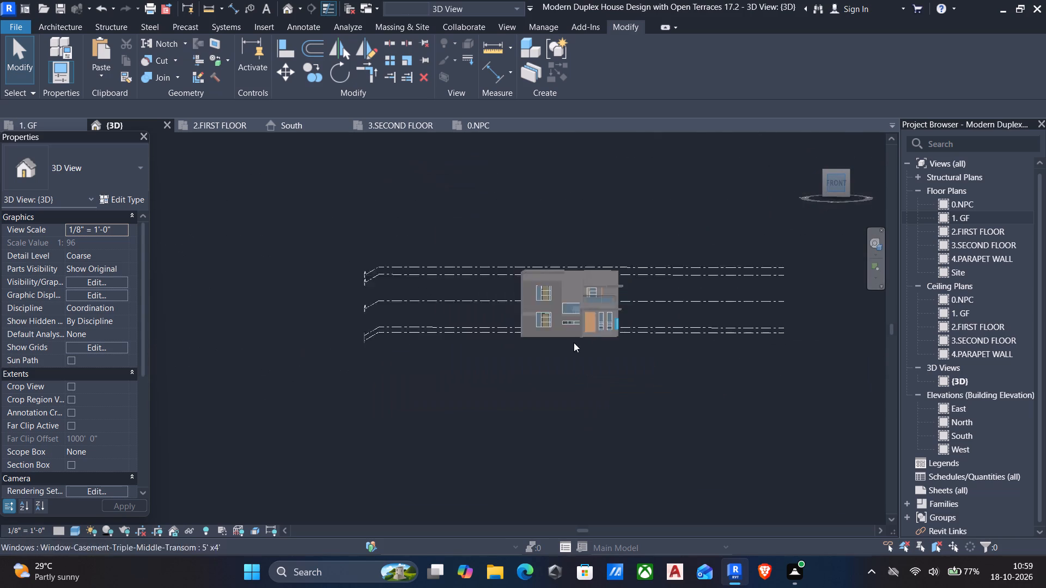
pyautogui.scroll(9, 561, 344)
pyautogui.scroll(5, 358, 362)
pyautogui.moveTo(360, 362); pyautogui.dragTo(489, 365, button='middle')
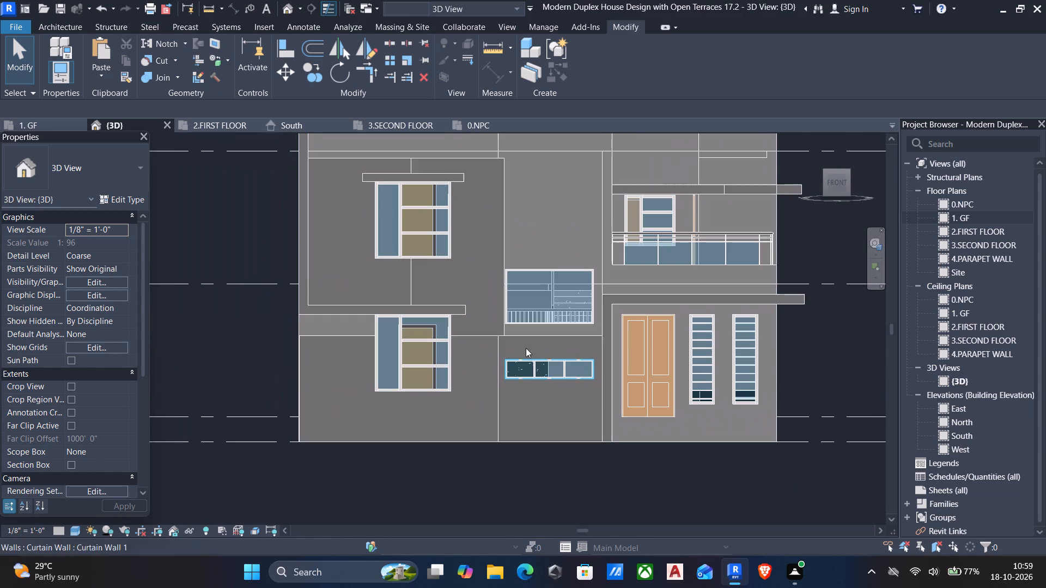
pyautogui.scroll(4, 535, 335)
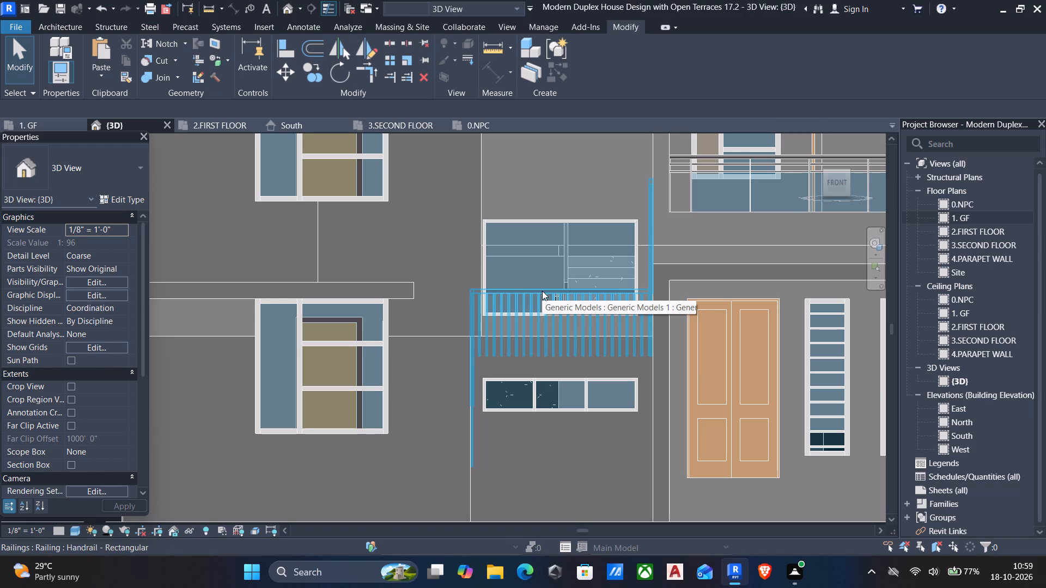
pyautogui.click(75, 28)
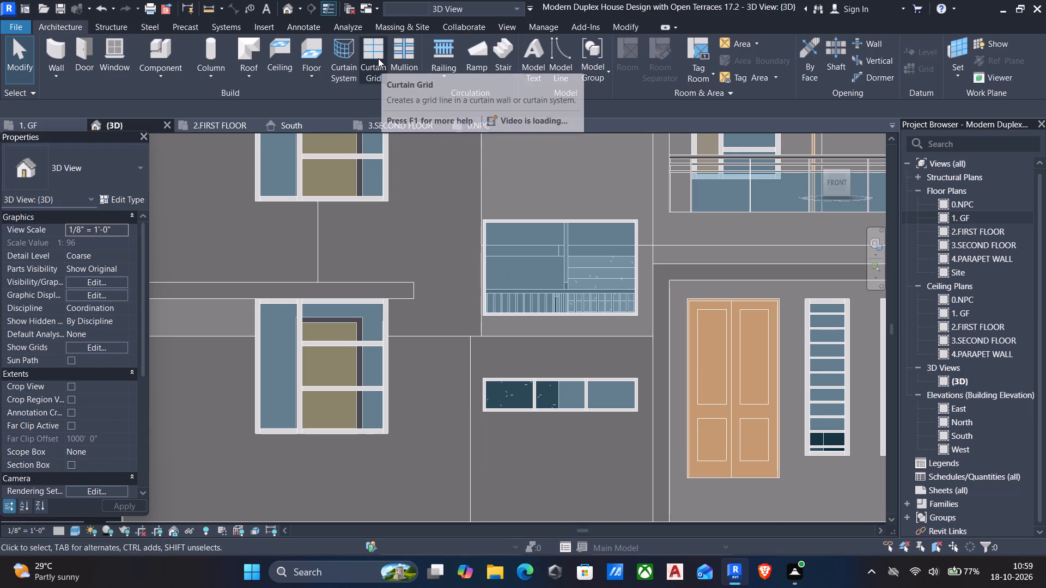
pyautogui.click(378, 58)
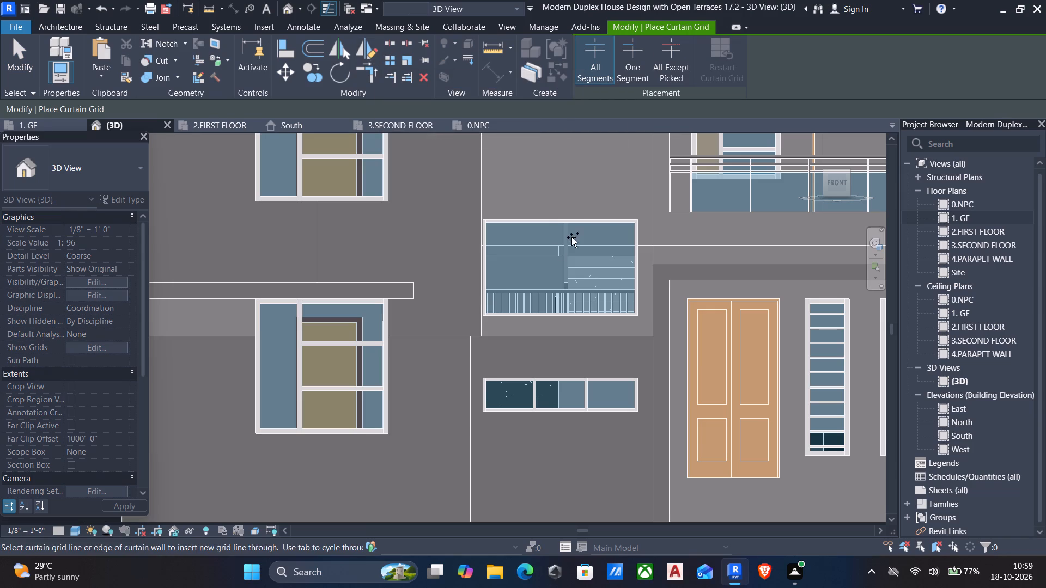
pyautogui.click(522, 222)
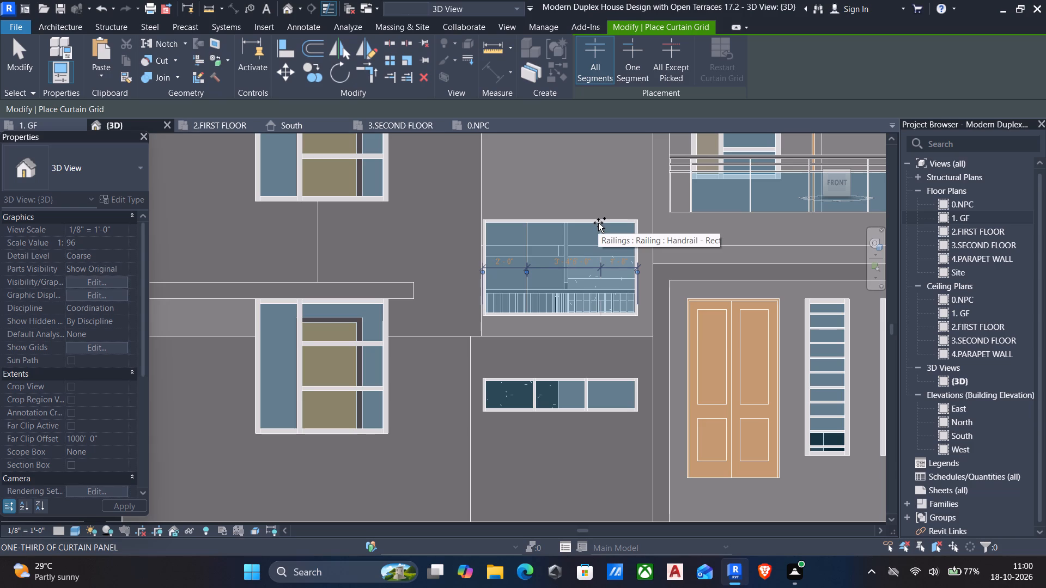
pyautogui.click(598, 223)
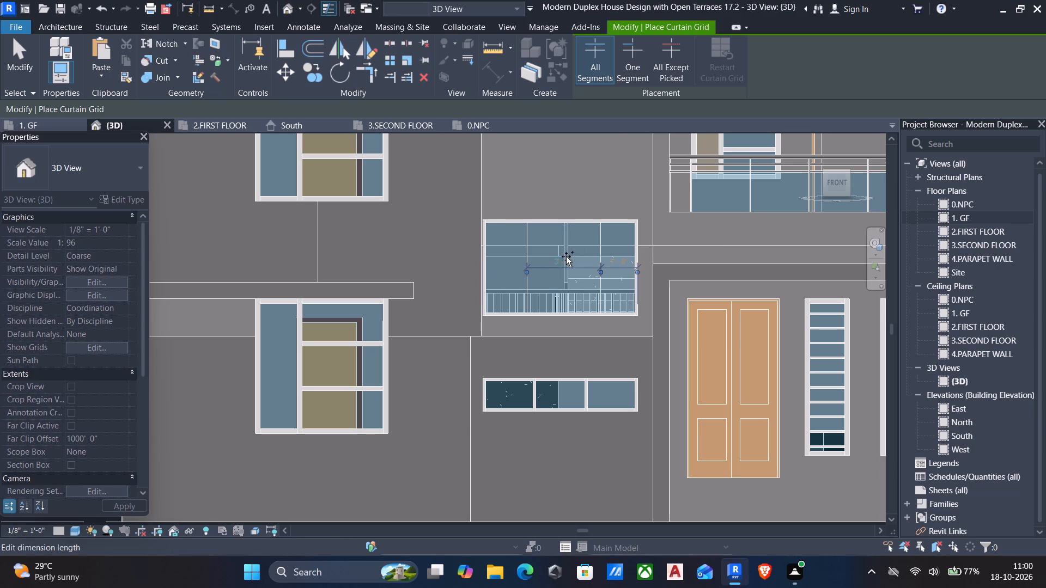
# Add a one-segment horizontal curtain grid line across the stairwell window's middle panel at its midpoint.
pyautogui.click(627, 60)
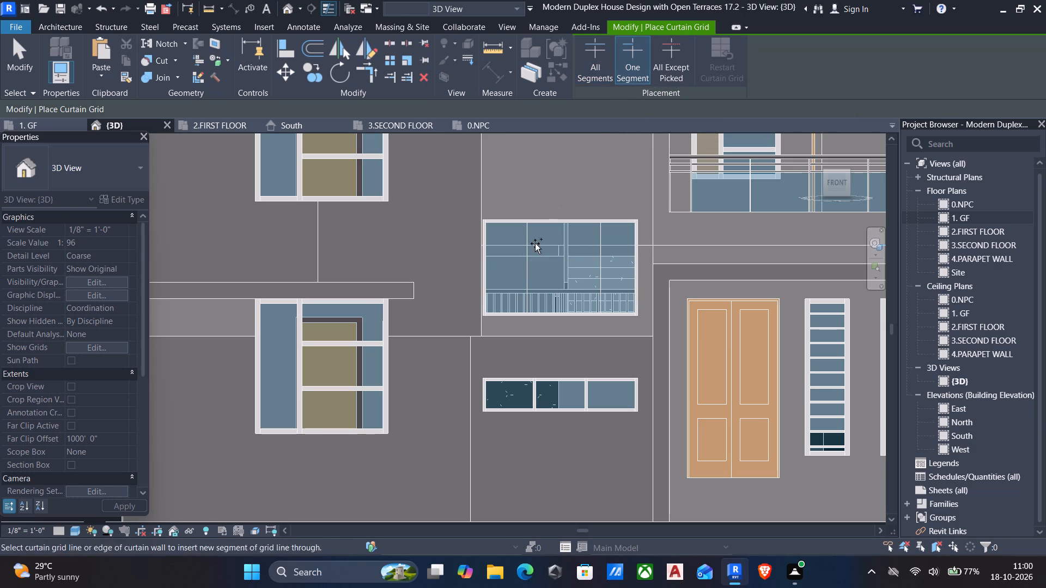
pyautogui.scroll(4, 528, 258)
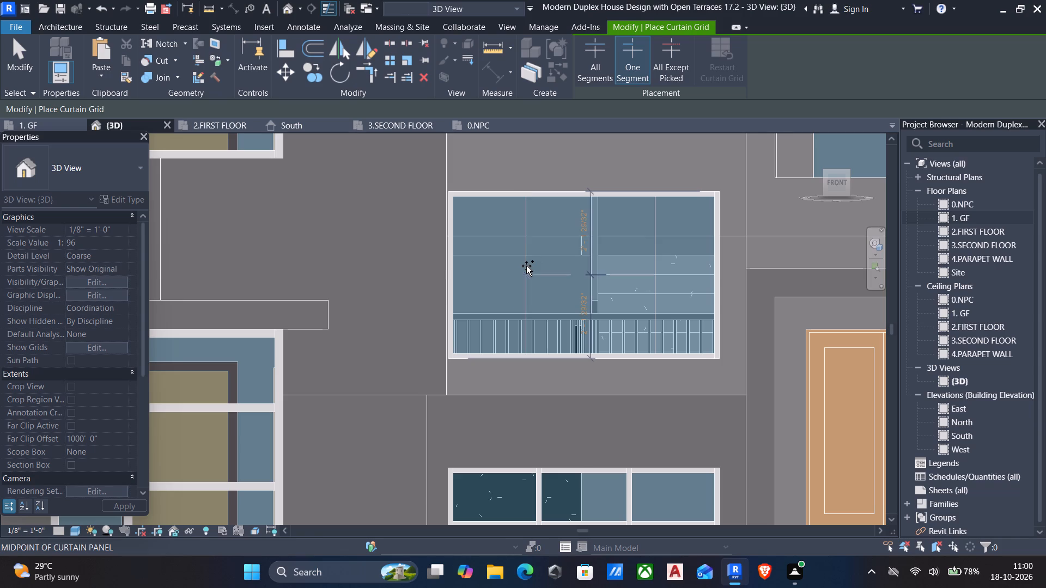
pyautogui.click(531, 266)
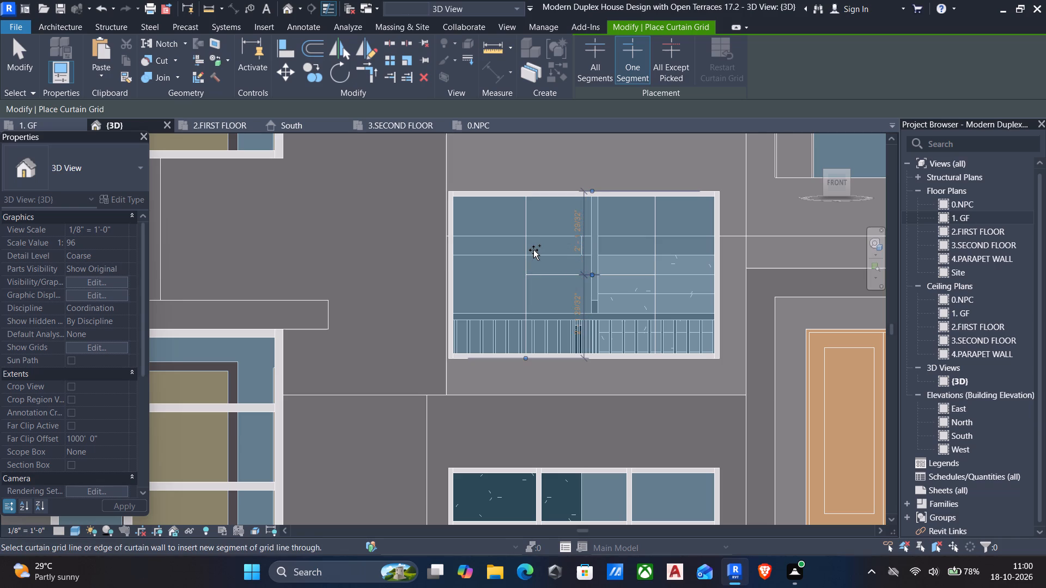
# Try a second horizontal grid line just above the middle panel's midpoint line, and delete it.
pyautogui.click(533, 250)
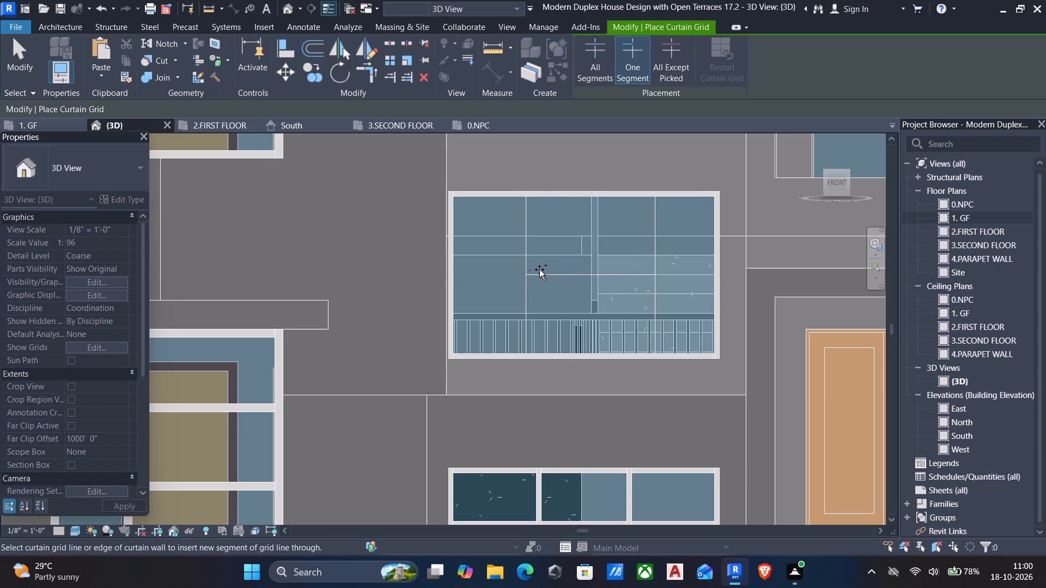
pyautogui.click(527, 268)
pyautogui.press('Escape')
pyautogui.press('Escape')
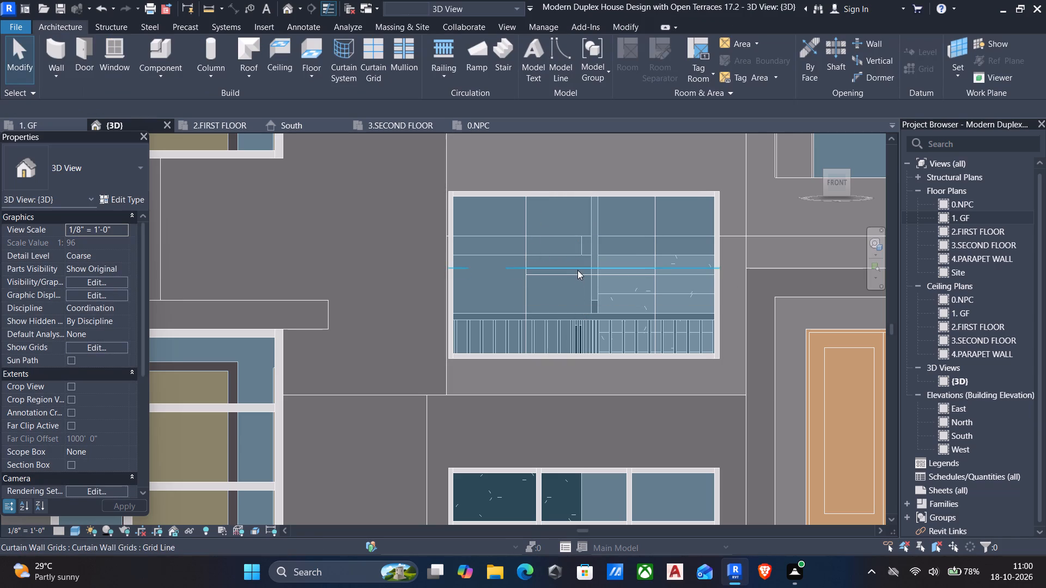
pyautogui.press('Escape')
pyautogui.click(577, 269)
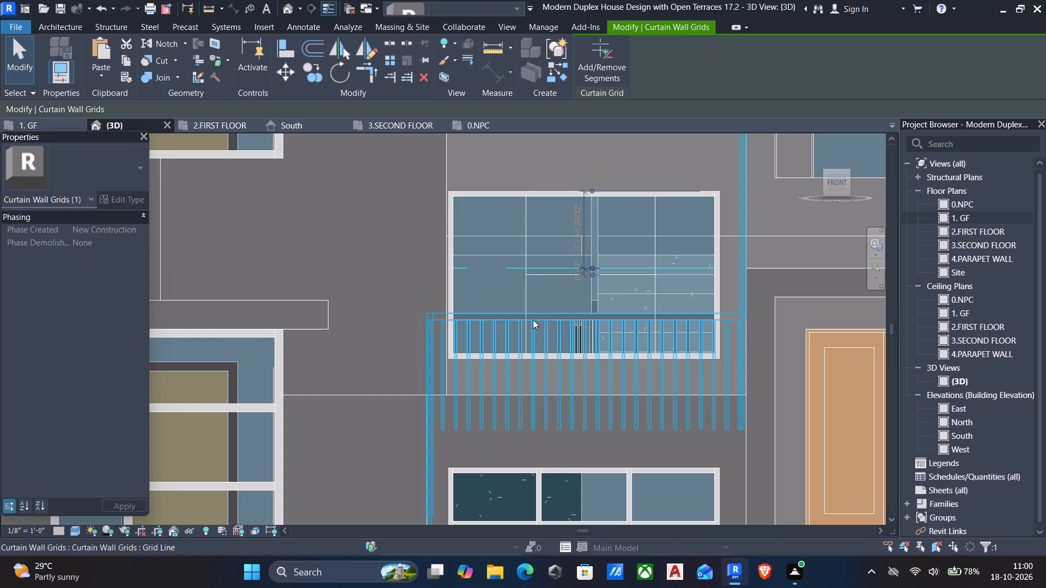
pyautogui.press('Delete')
# Nudge the middle panel's horizontal grid line upward to roughly one third of the way down the window.
pyautogui.click(549, 275)
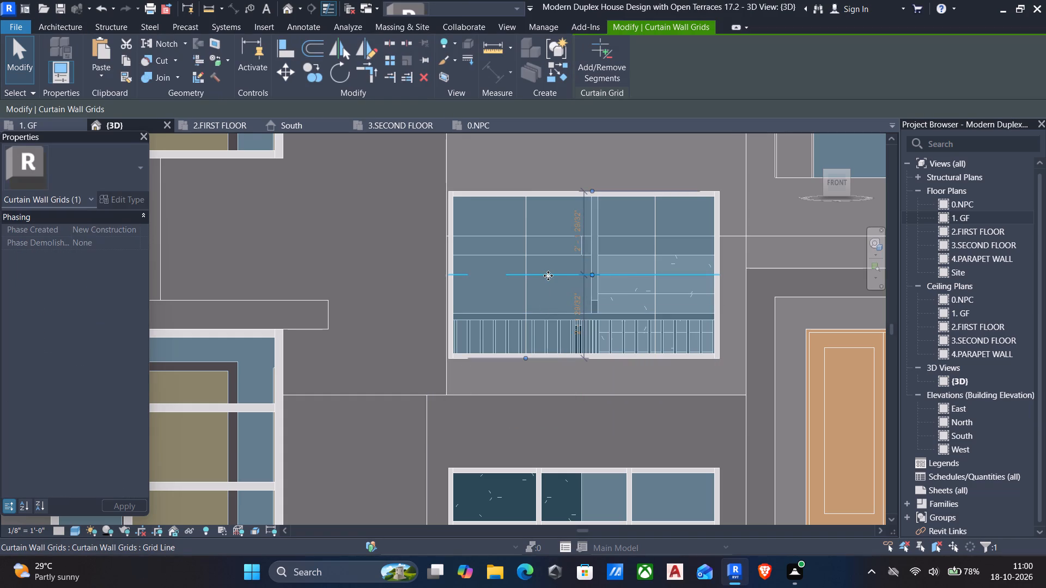
pyautogui.press('Up')
pyautogui.press('Up')
pyautogui.press('Up')
pyautogui.press('Up')
pyautogui.press('Up')
pyautogui.press('Up')
pyautogui.press('Up')
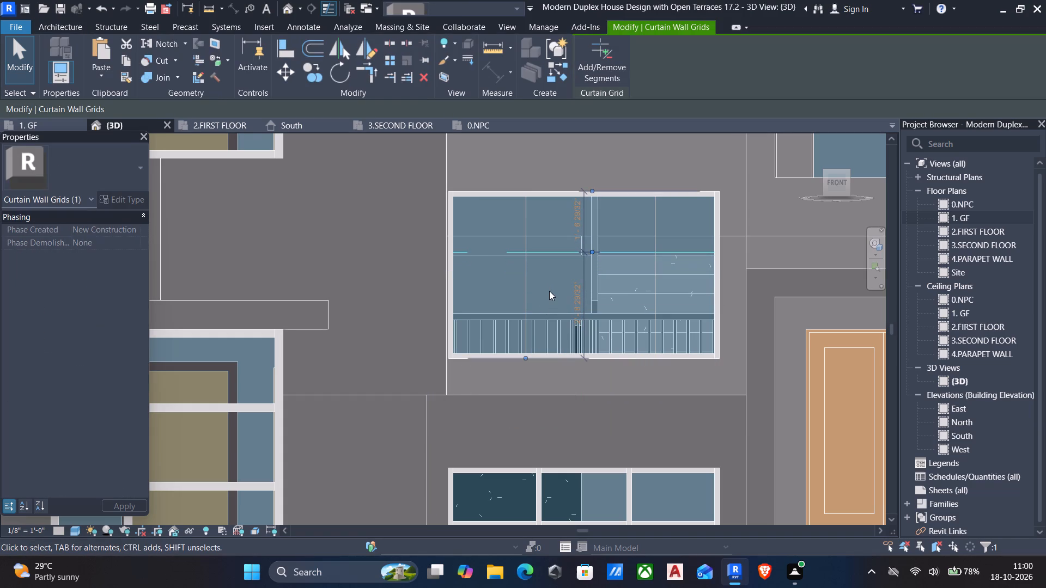
pyautogui.press('Escape')
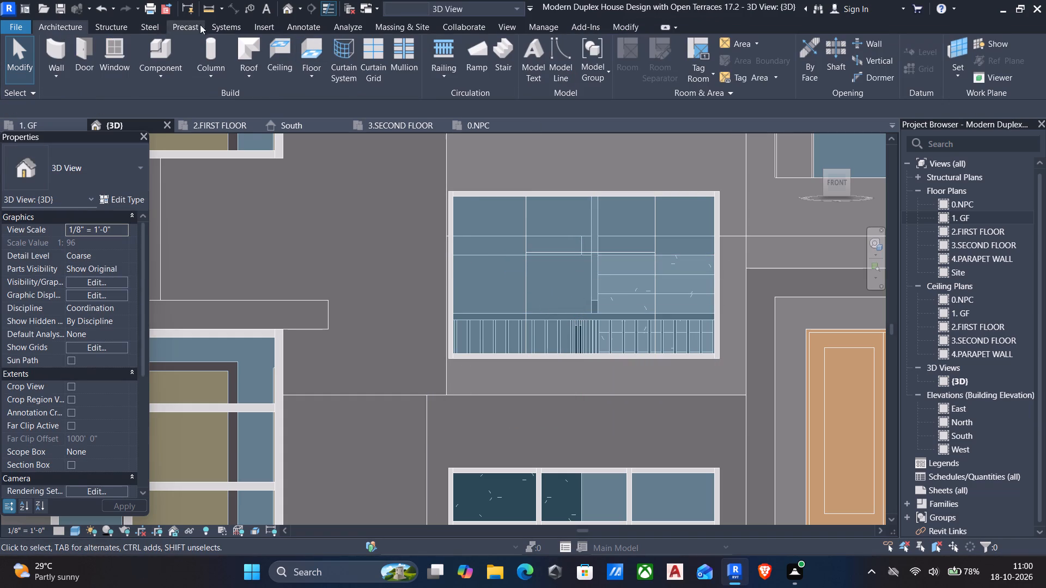
# Add a one-segment horizontal curtain grid line at the two-thirds point of the stairwell window's lower middle panel.
pyautogui.click(370, 55)
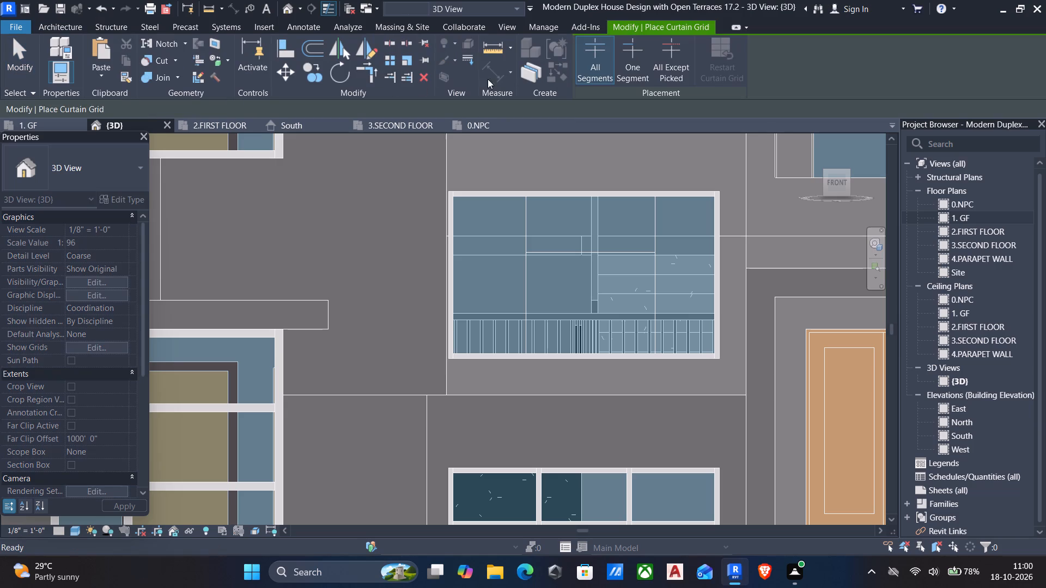
pyautogui.click(634, 75)
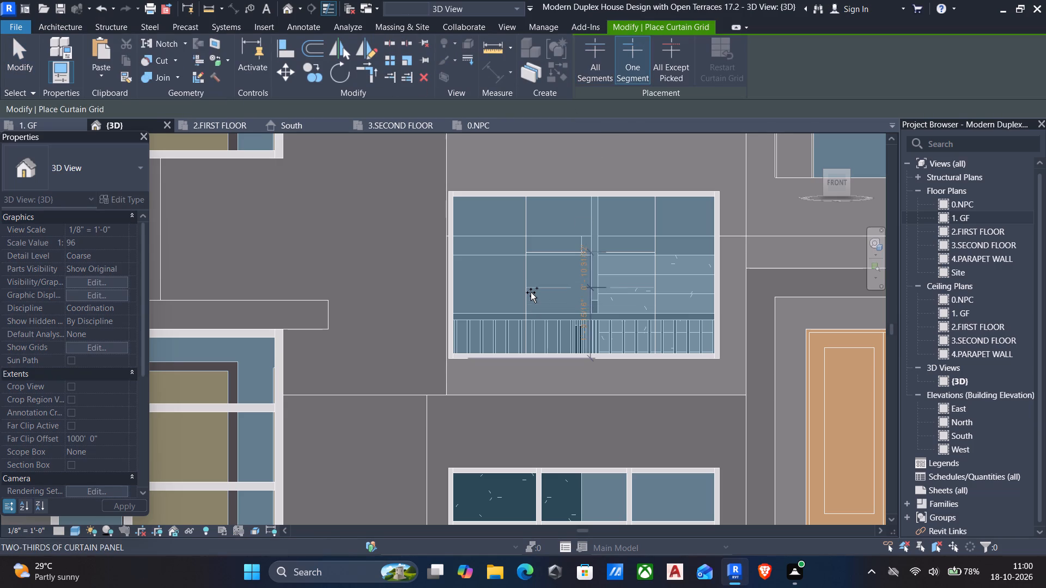
pyautogui.click(531, 292)
pyautogui.press('Escape')
pyautogui.press('Escape')
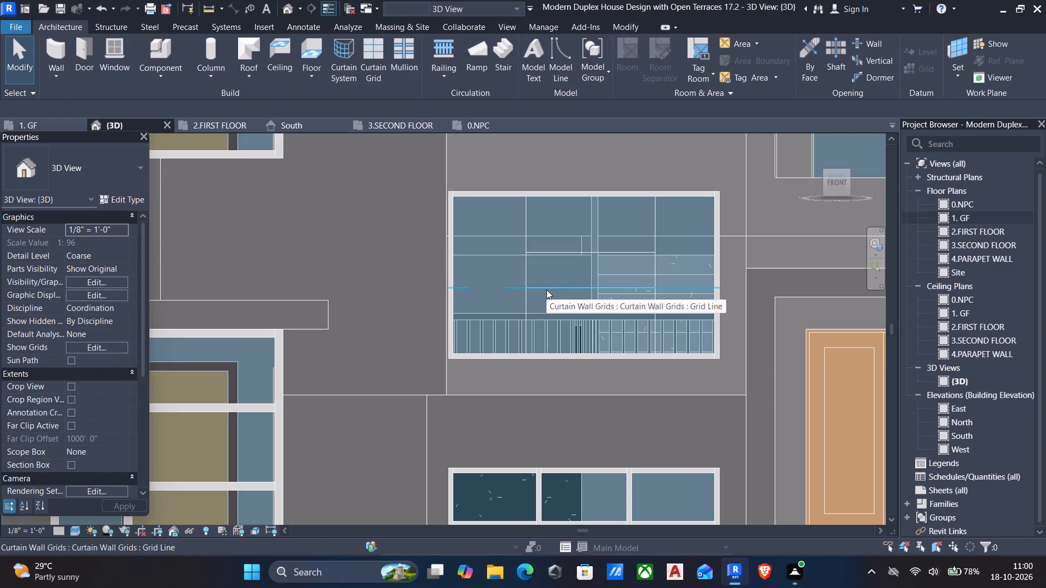
# Set both vertical grid lines of the stairwell window to 2'2" from their nearest side edges.
pyautogui.click(528, 274)
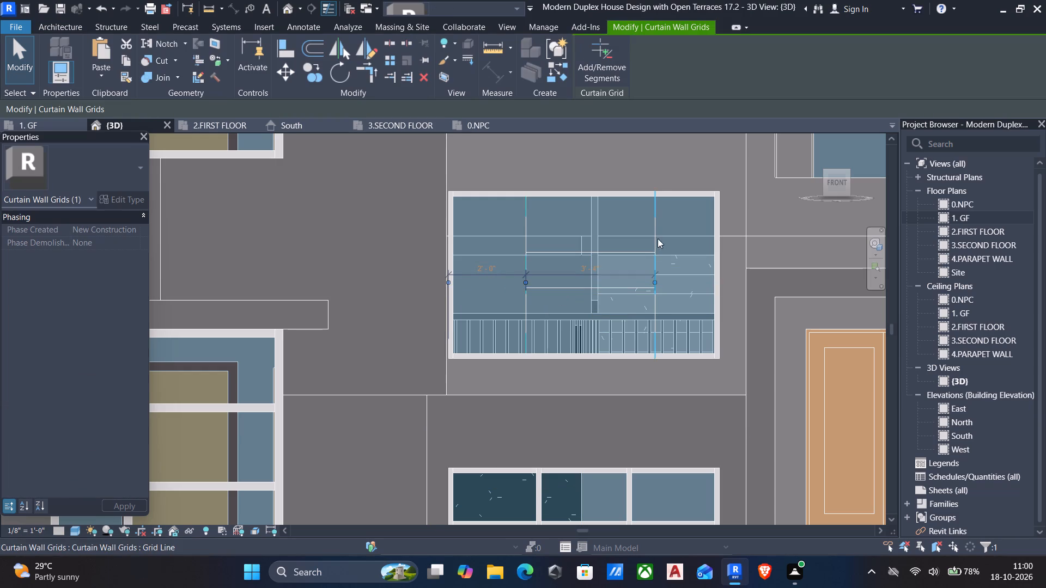
pyautogui.click(489, 272)
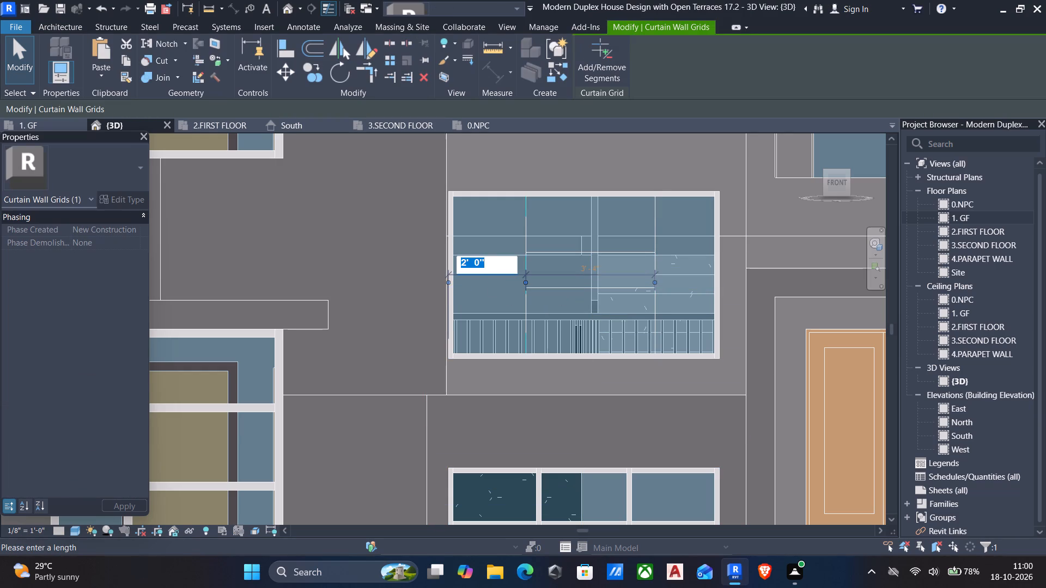
pyautogui.press('2')
pyautogui.press("'")
pyautogui.press('2')
pyautogui.hotkey('shift', '"')
pyautogui.press('Return')
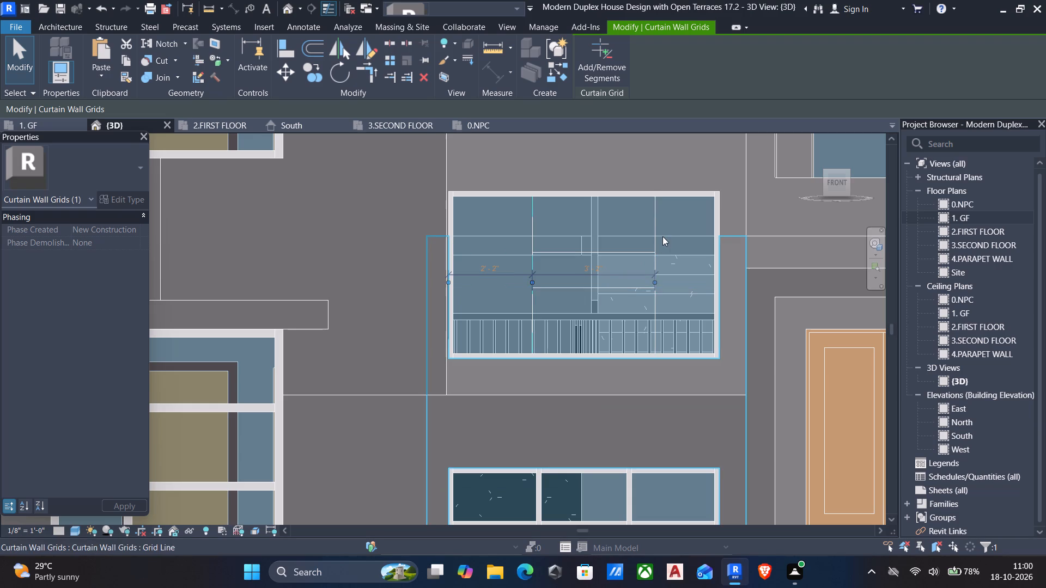
pyautogui.click(659, 235)
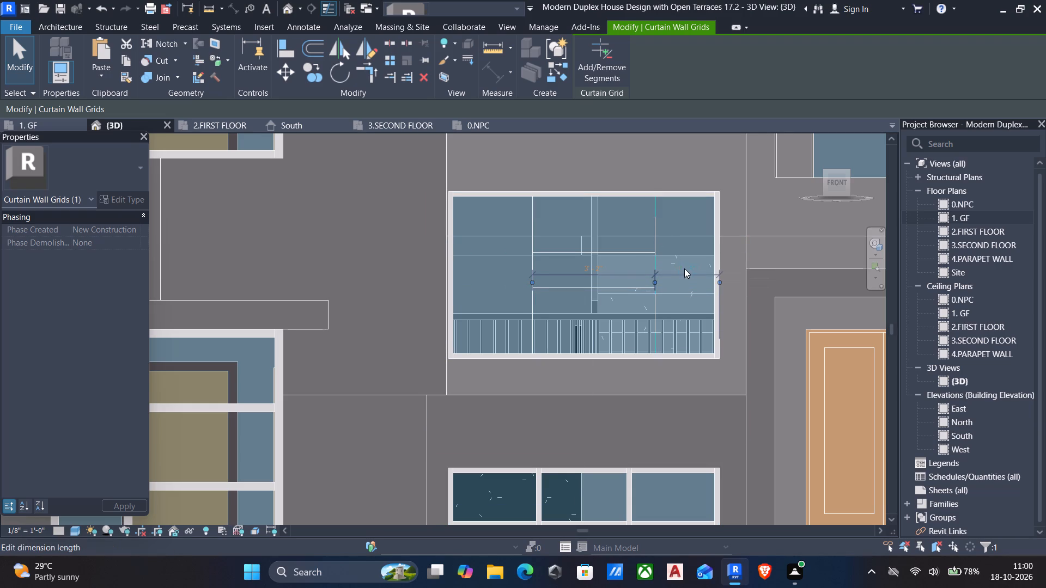
pyautogui.click(684, 268)
pyautogui.write('2\'2"')
pyautogui.press('Return')
# Place 1.5" x 2.5" rectangular mullions on all grid lines of the stairwell window.
pyautogui.moveTo(555, 372); pyautogui.dragTo(550, 342, button='middle')
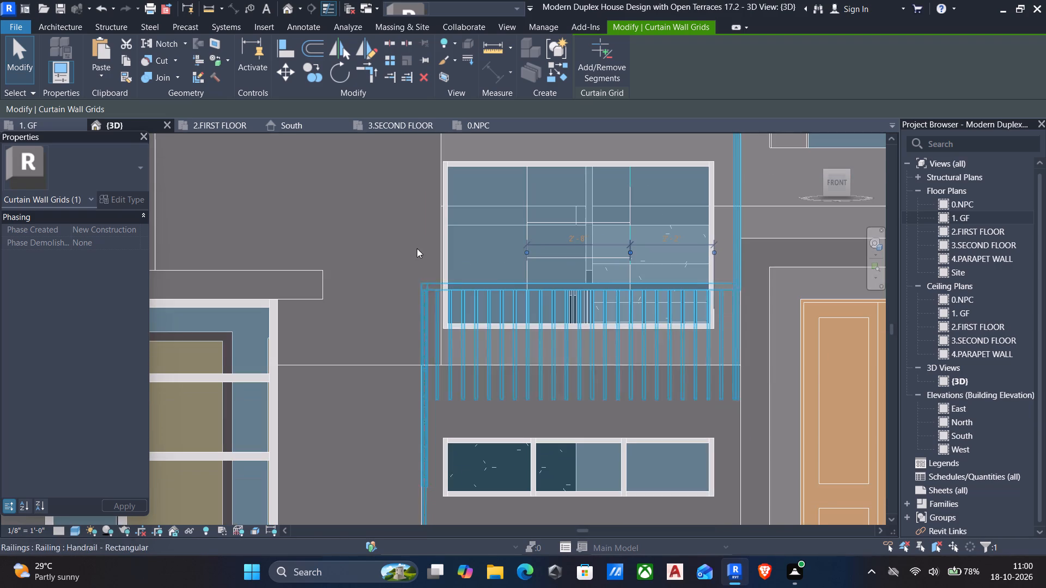
pyautogui.click(62, 28)
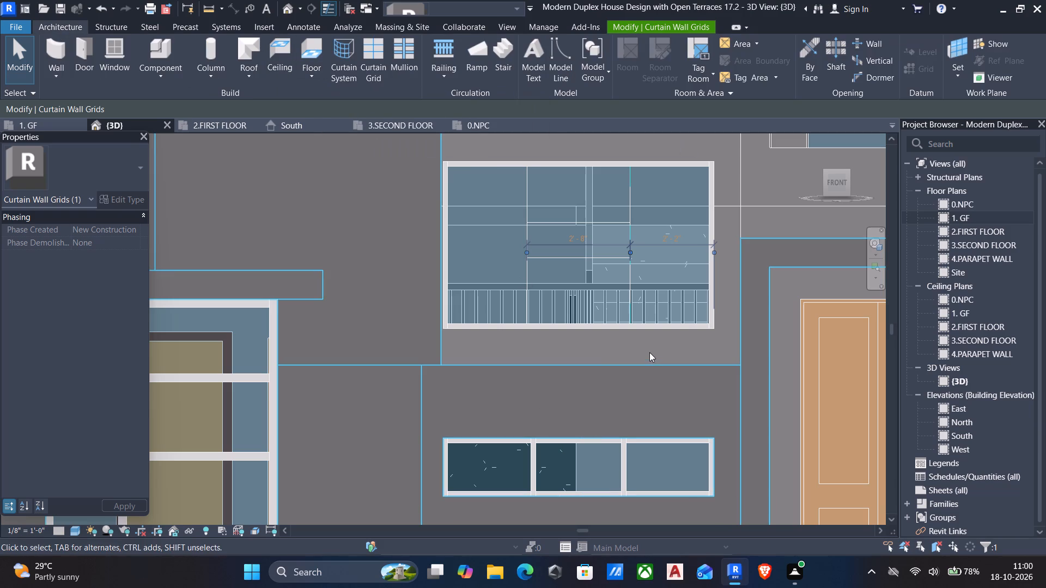
pyautogui.scroll(-4, 562, 388)
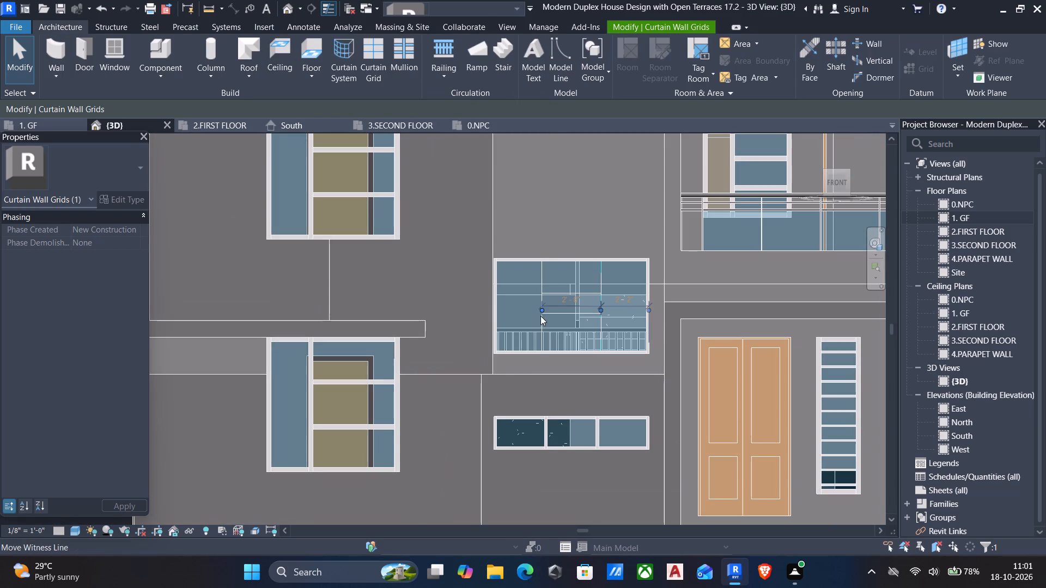
pyautogui.click(405, 50)
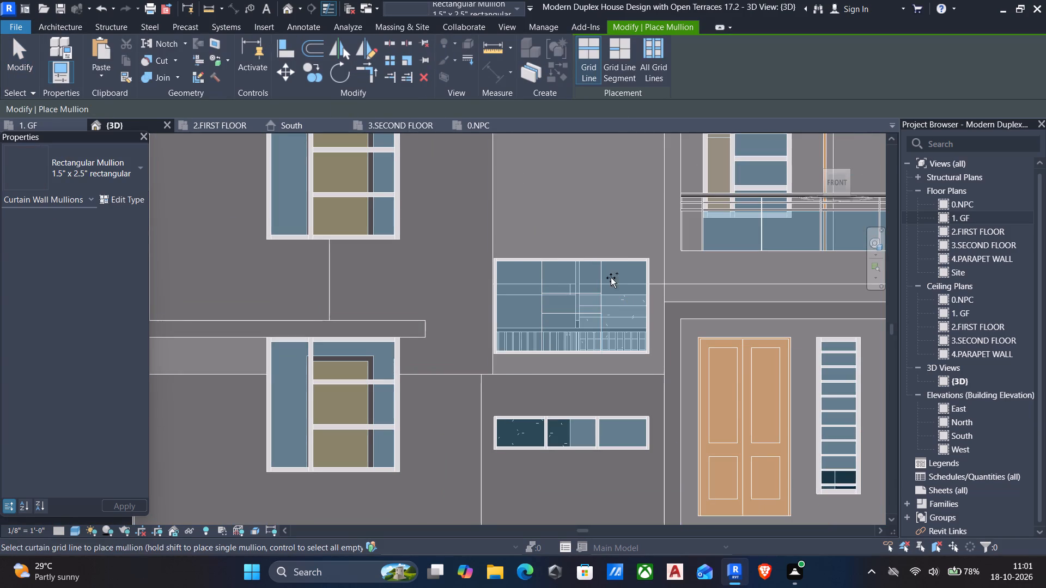
pyautogui.click(648, 69)
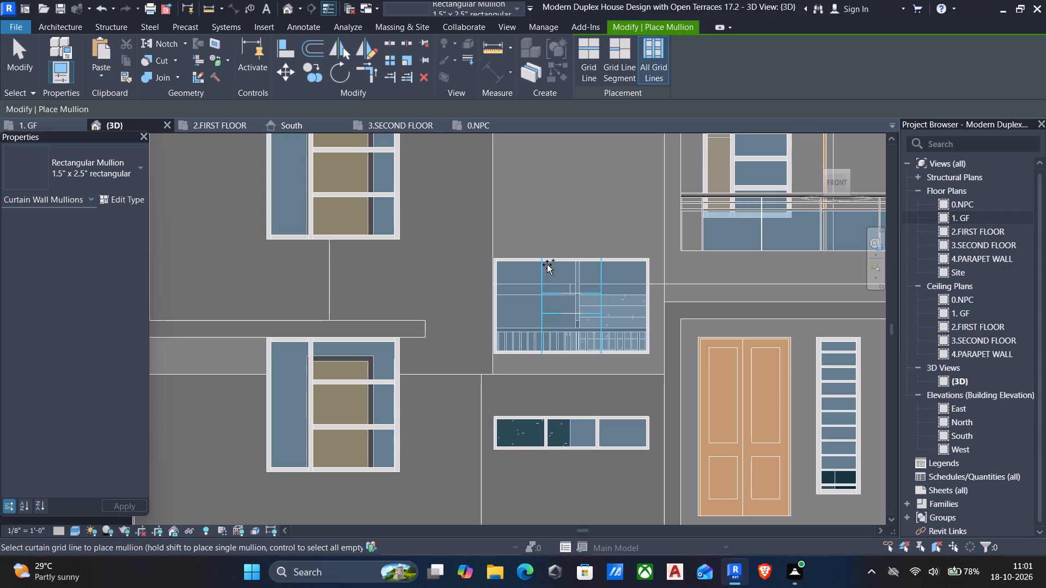
pyautogui.click(547, 265)
pyautogui.scroll(-2, 567, 325)
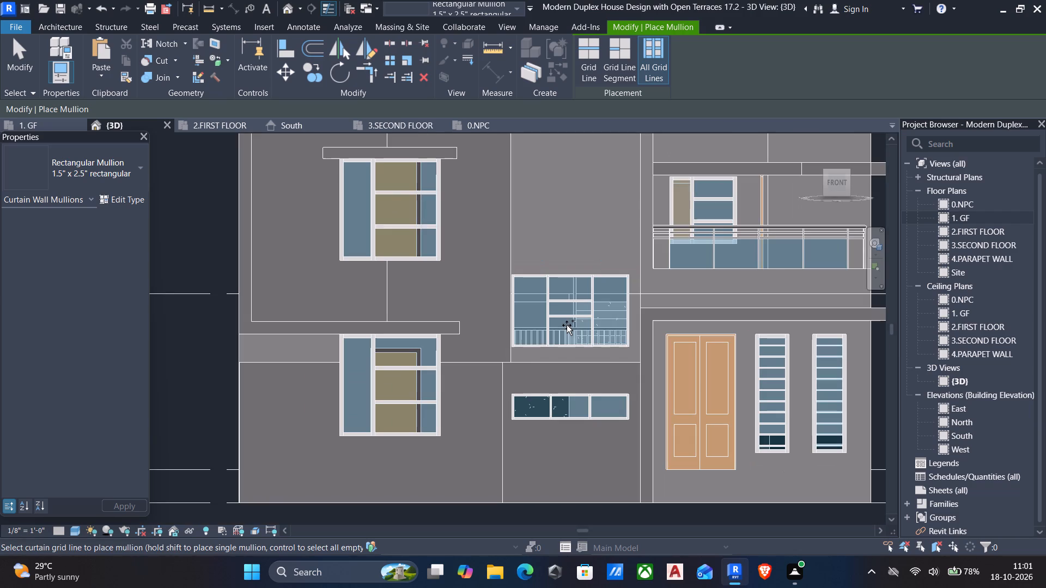
pyautogui.press('Escape')
# Open the in-place generic model on the front facade for editing.
pyautogui.keyDown('shift'); pyautogui.moveTo(567, 326); pyautogui.dragTo(527, 454, button='middle'); pyautogui.keyUp('shift')
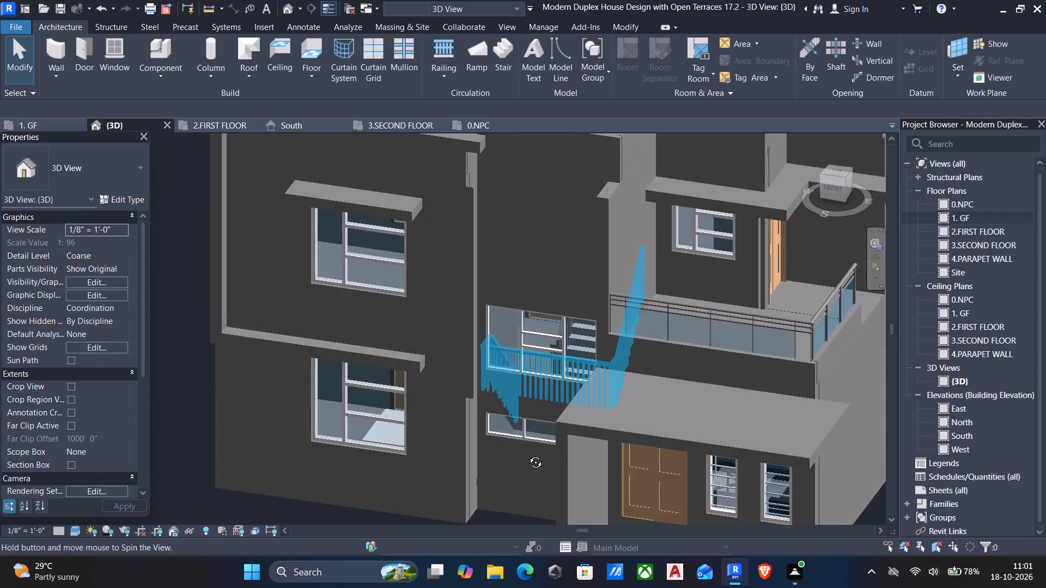
pyautogui.keyDown('shift'); pyautogui.moveTo(527, 454); pyautogui.dragTo(531, 454, button='middle'); pyautogui.keyUp('shift')
pyautogui.moveTo(556, 416); pyautogui.dragTo(590, 273, button='middle')
pyautogui.keyDown('shift'); pyautogui.moveTo(590, 273); pyautogui.dragTo(610, 238, button='middle'); pyautogui.keyUp('shift')
pyautogui.press('Escape')
pyautogui.keyDown('shift'); pyautogui.moveTo(570, 246); pyautogui.dragTo(572, 219, button='middle'); pyautogui.keyUp('shift')
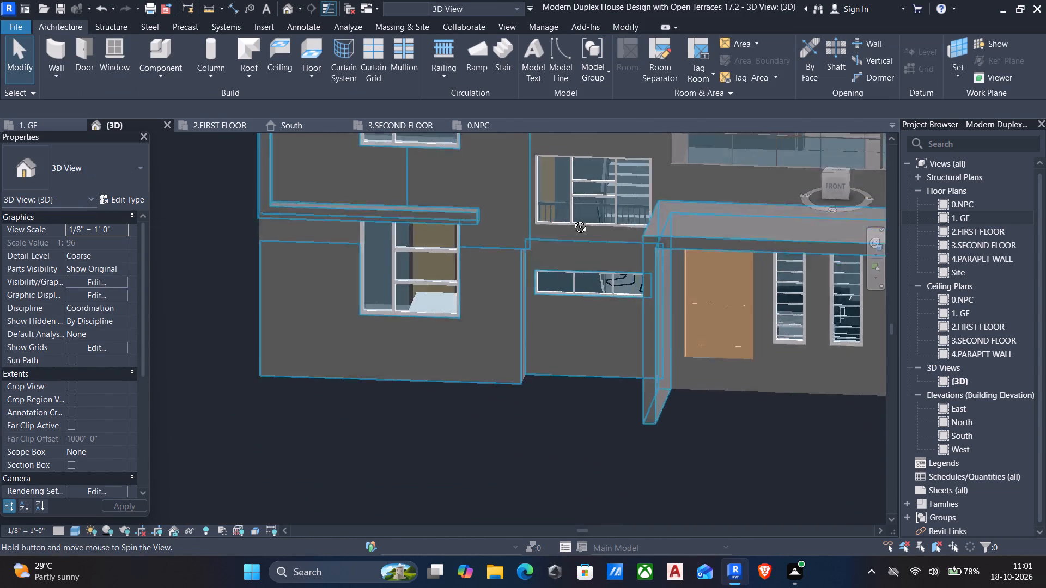
pyautogui.keyDown('shift'); pyautogui.moveTo(572, 219); pyautogui.dragTo(573, 212, button='middle'); pyautogui.keyUp('shift')
pyautogui.moveTo(573, 213); pyautogui.dragTo(553, 305, button='middle')
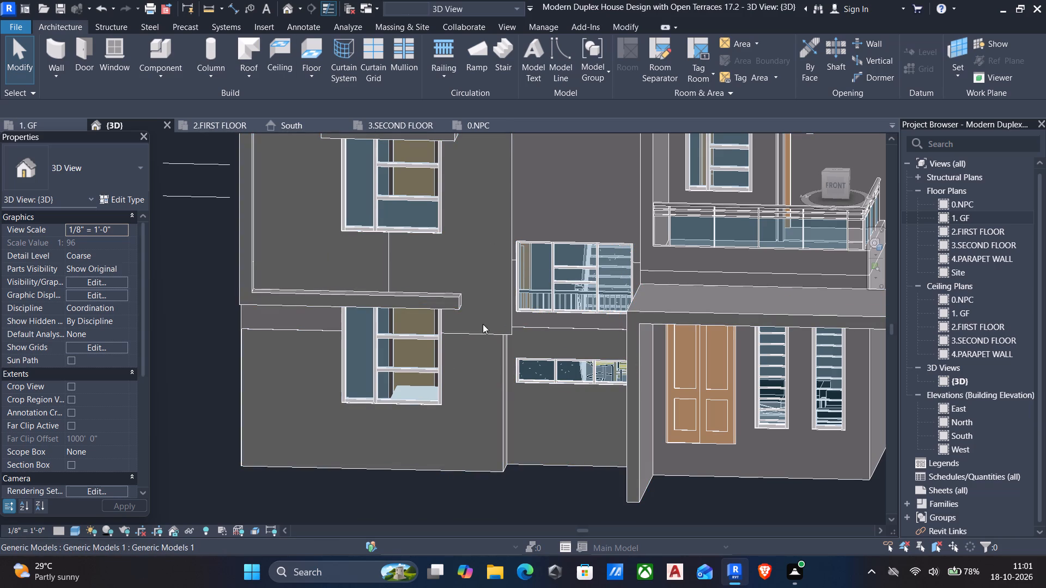
pyautogui.click(506, 329)
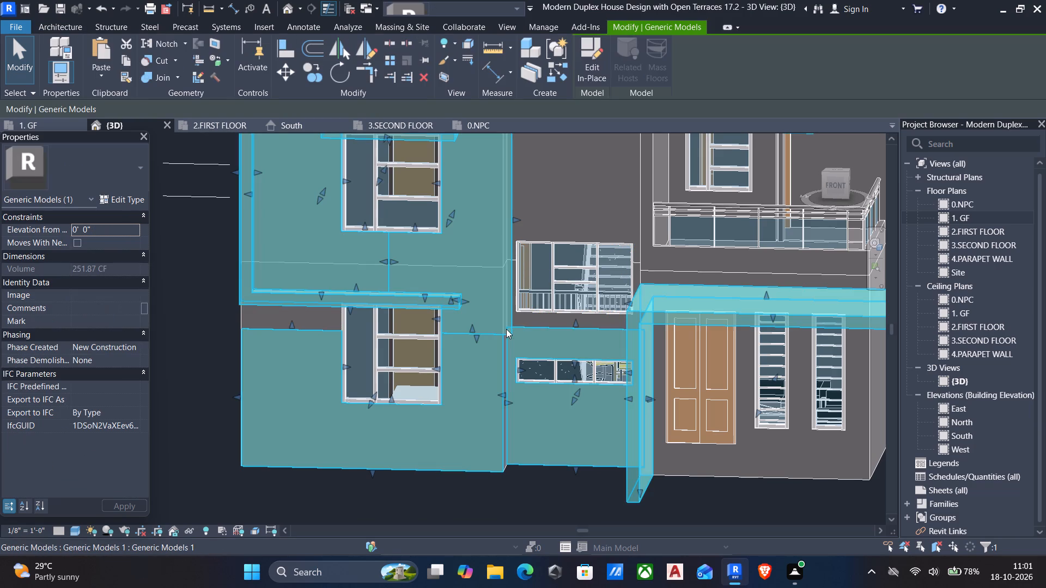
pyautogui.click(584, 56)
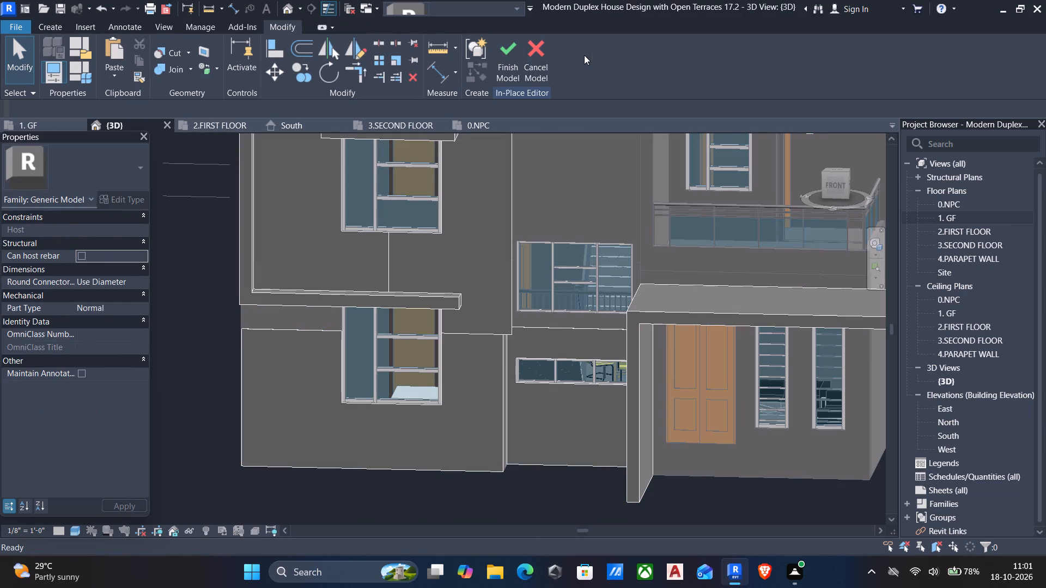
# Start a new extrusion in the in-place model, with its work plane picked on the 4.5" wall above the stairwell window.
pyautogui.click(48, 24)
pyautogui.click(121, 50)
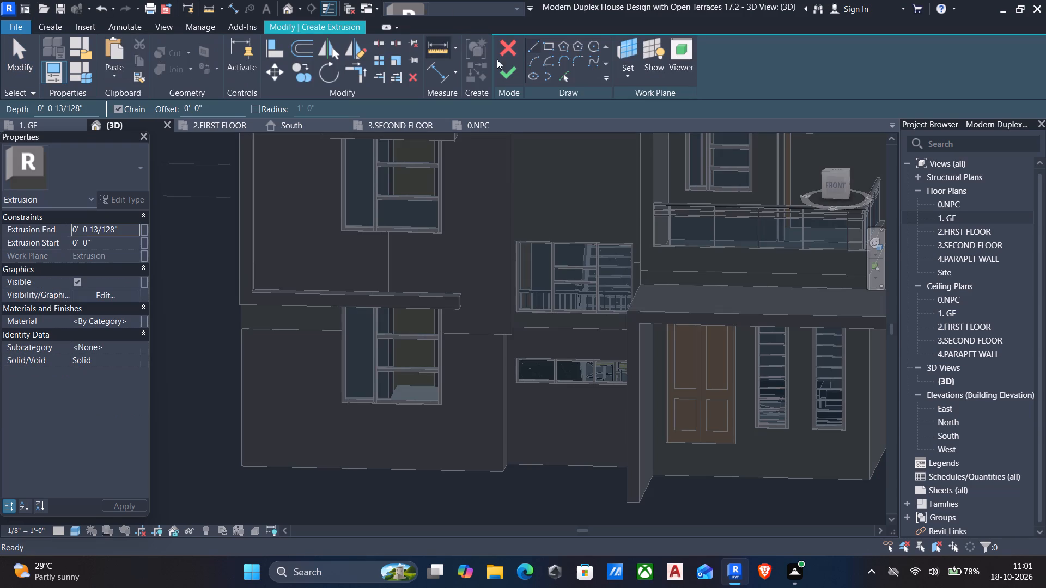
pyautogui.click(624, 78)
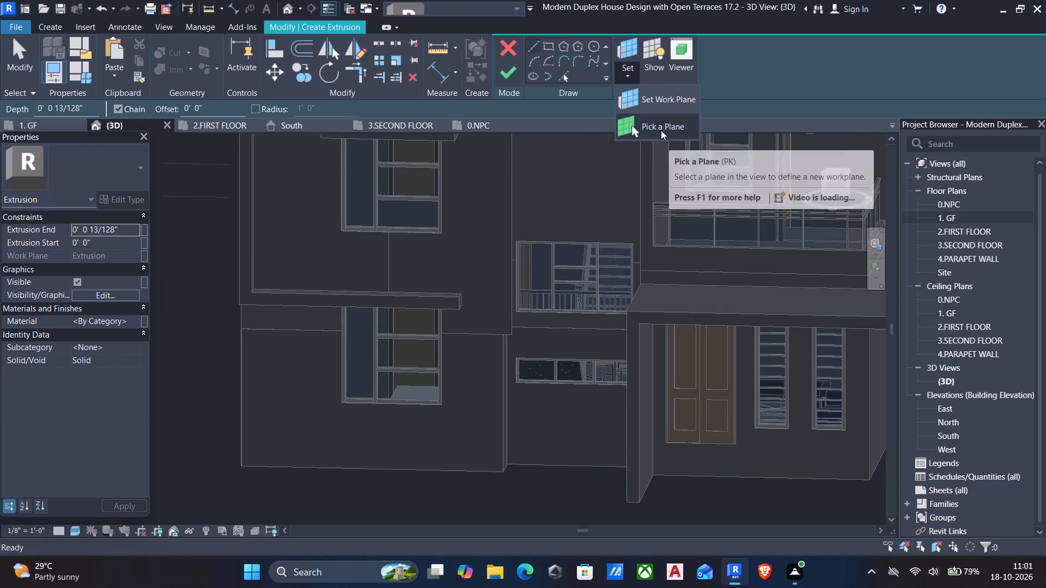
pyautogui.click(660, 130)
pyautogui.scroll(-4, 629, 199)
pyautogui.moveTo(616, 200); pyautogui.dragTo(591, 353, button='middle')
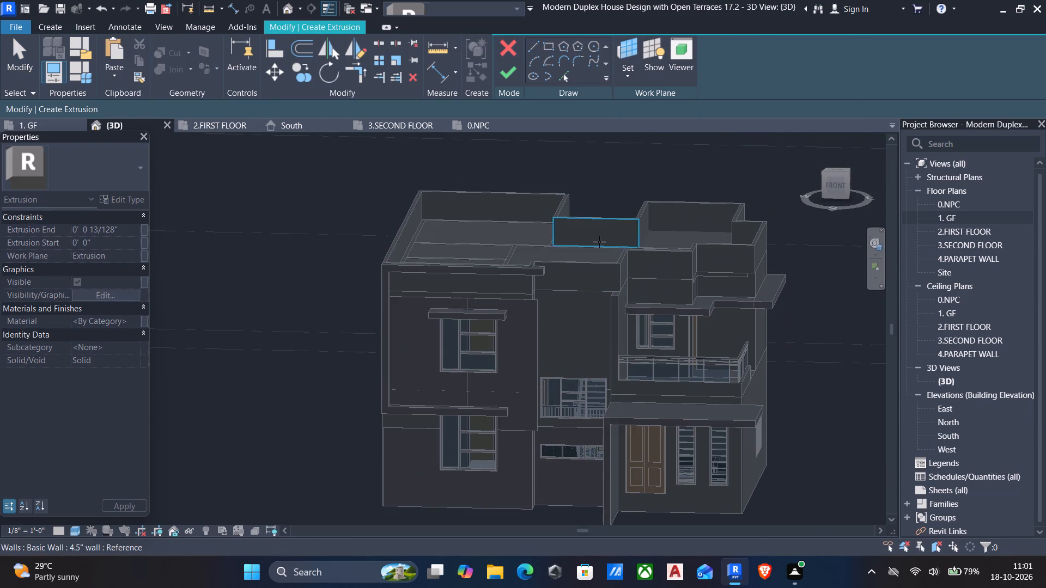
pyautogui.click(585, 267)
# In the front view, sketch a rectangle about 7'-9" wide by 6'-1" high around the first-floor stairwell window.
pyautogui.click(830, 187)
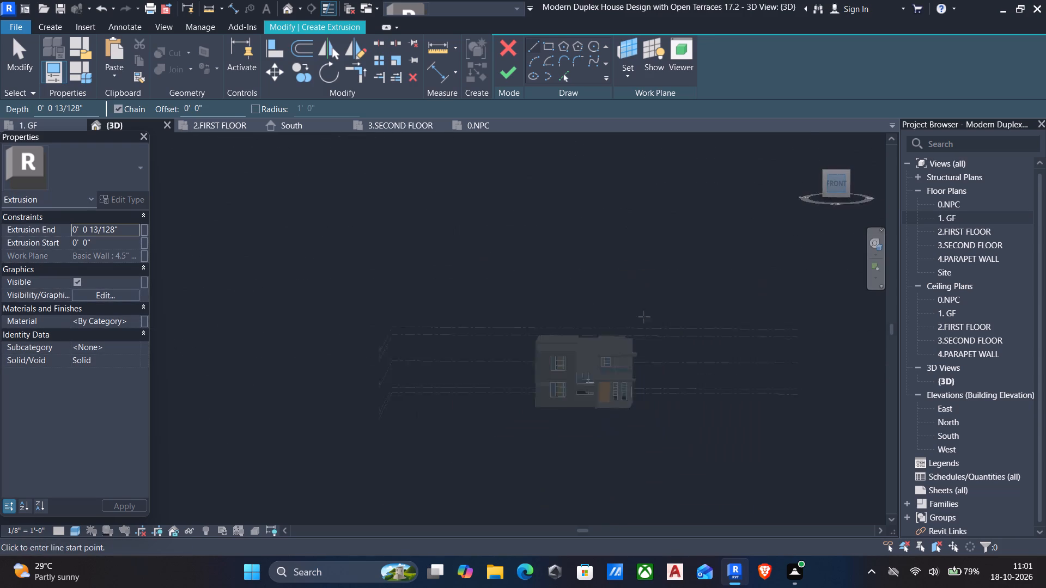
pyautogui.scroll(3, 568, 335)
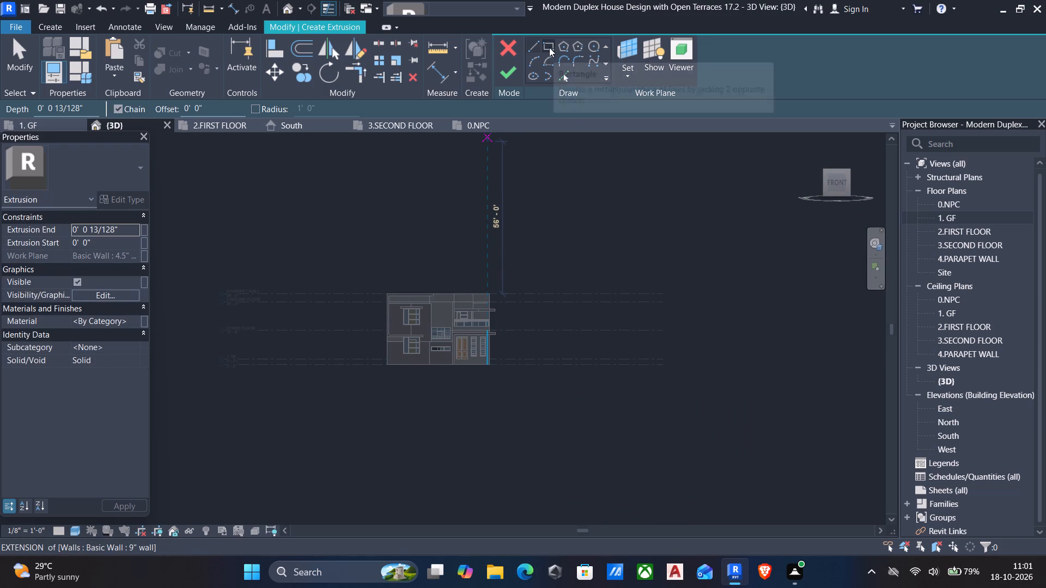
pyautogui.click(549, 47)
pyautogui.scroll(13, 436, 321)
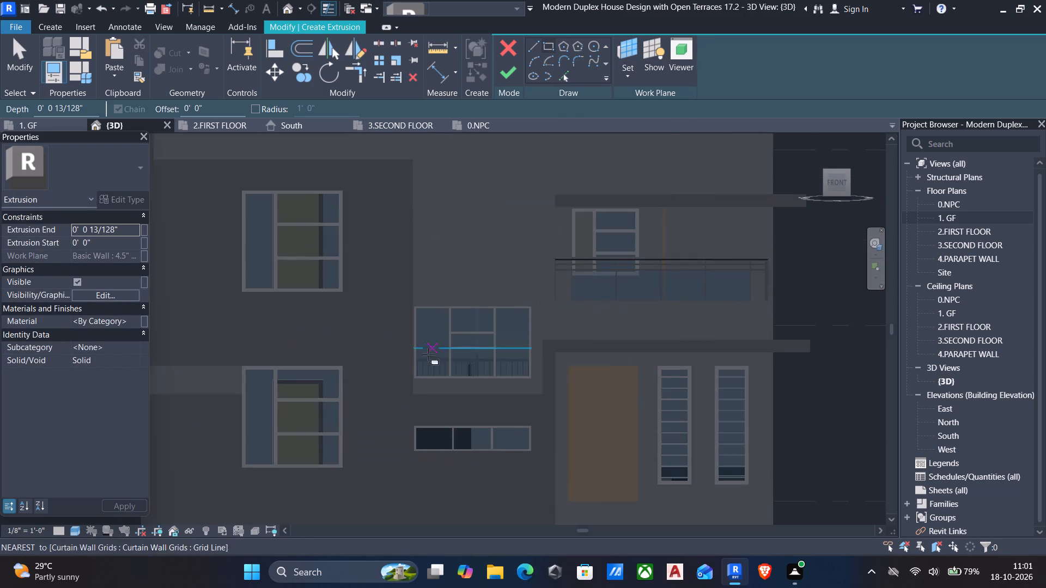
pyautogui.scroll(5, 423, 379)
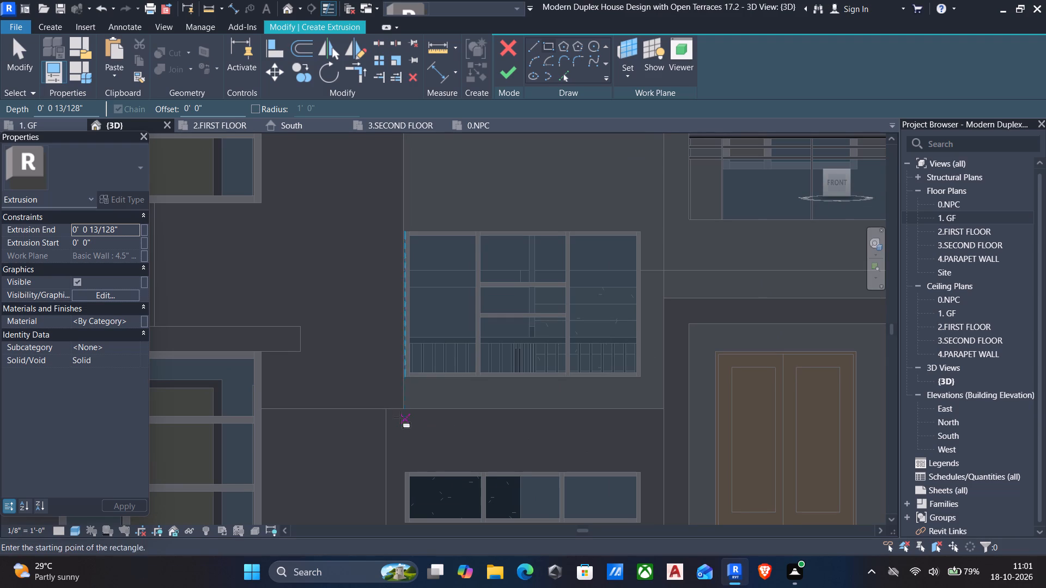
pyautogui.click(405, 411)
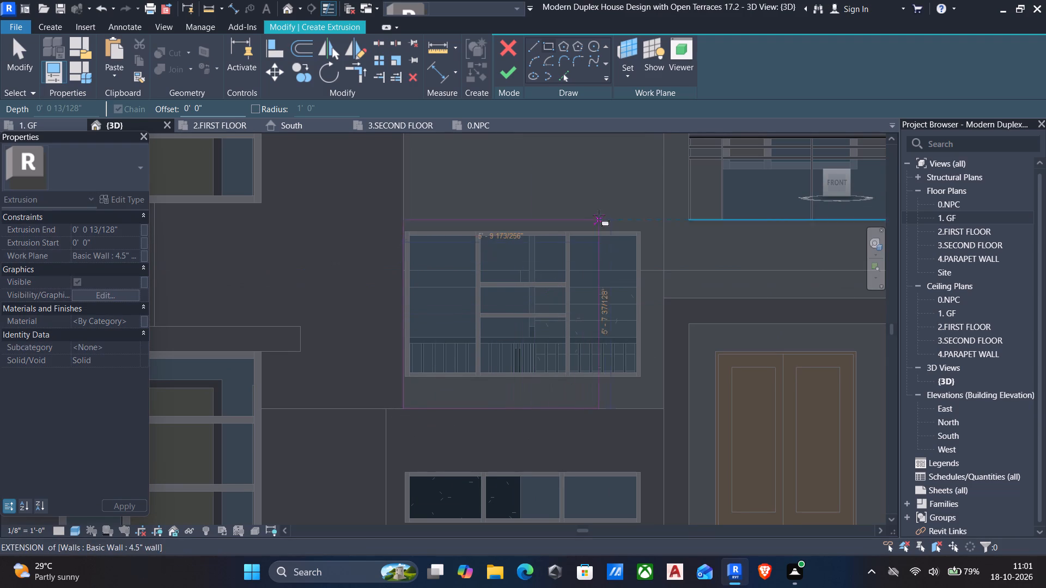
pyautogui.click(659, 204)
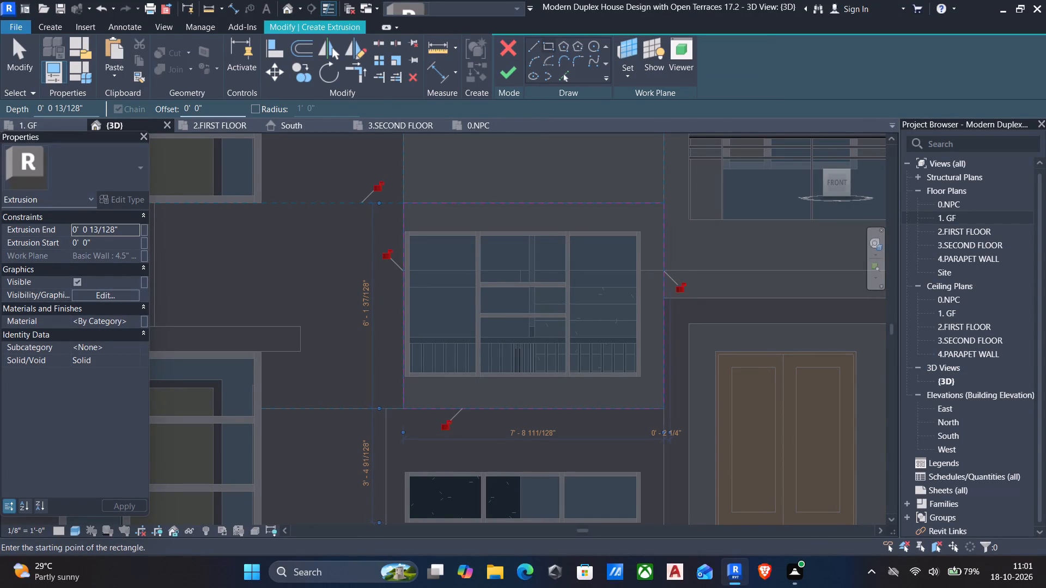
# Sketch a second rectangle offset 9" inside the first one, and finish the extrusion as a frame around the stairwell window.
pyautogui.moveTo(228, 109); pyautogui.dragTo(174, 103)
pyautogui.write('9"')
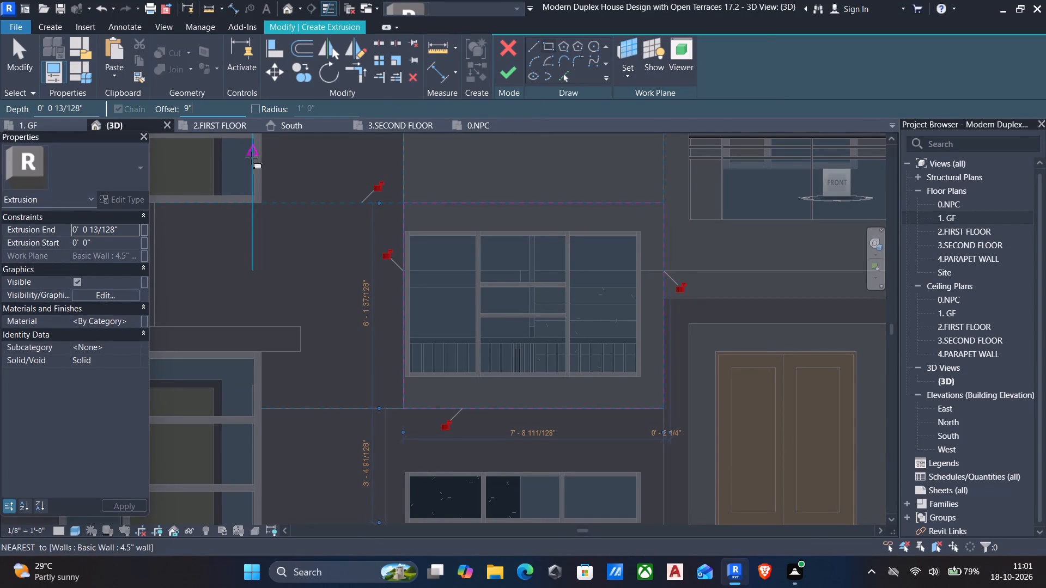
pyautogui.click(402, 208)
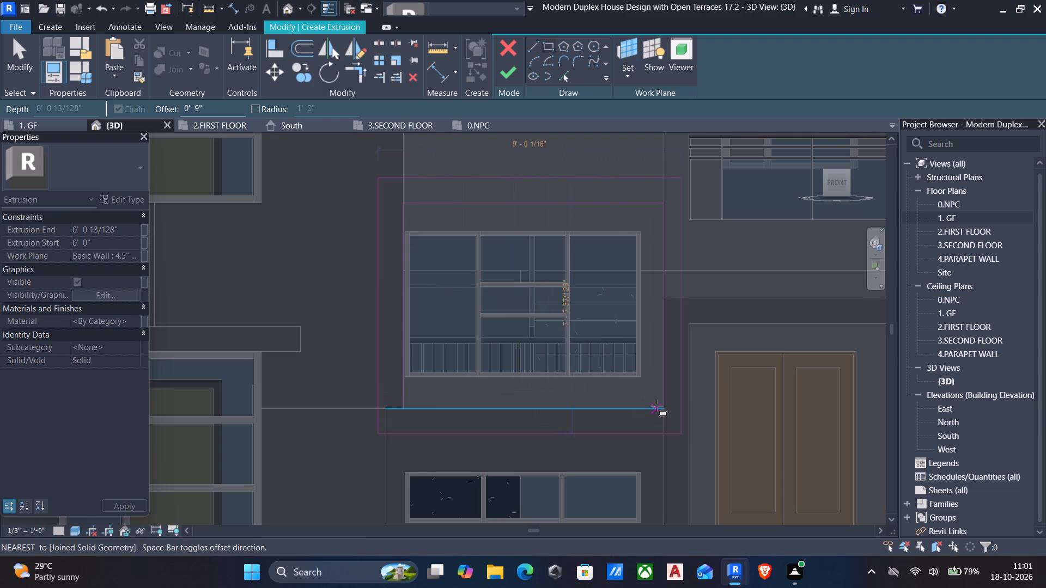
pyautogui.press('space')
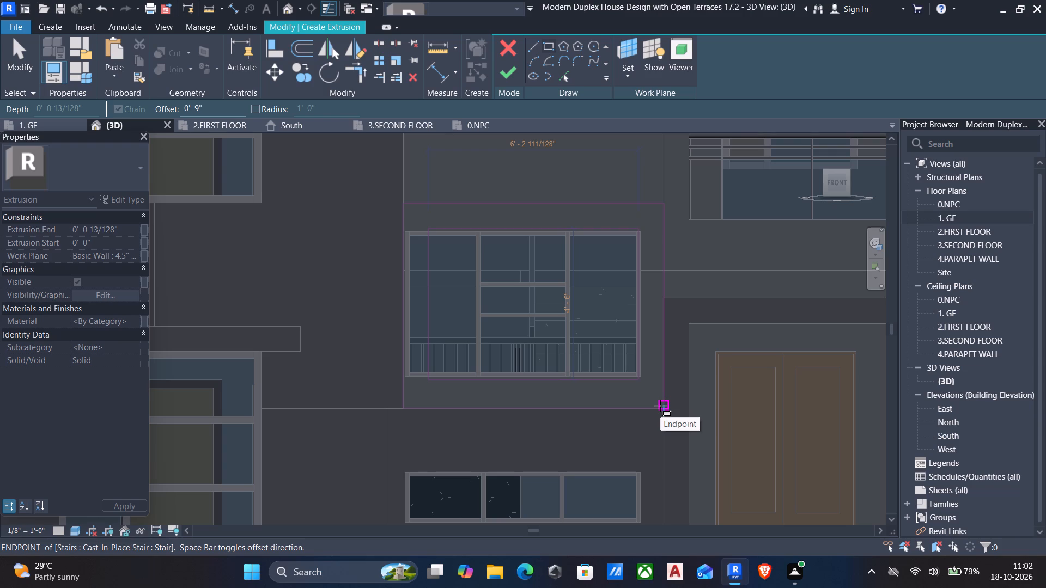
pyautogui.click(660, 406)
pyautogui.press('Escape')
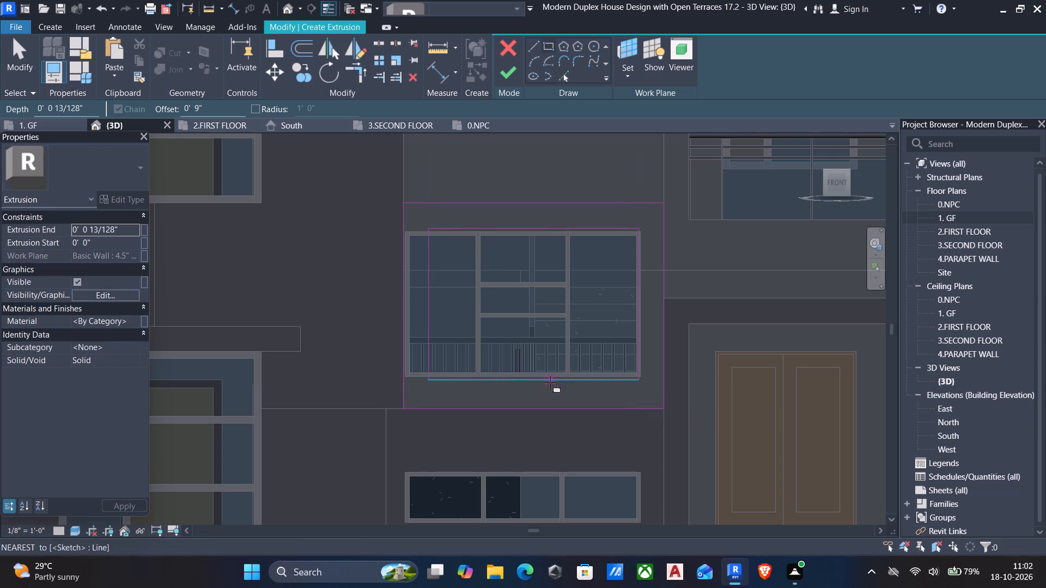
pyautogui.scroll(-3, 549, 384)
pyautogui.press('Escape')
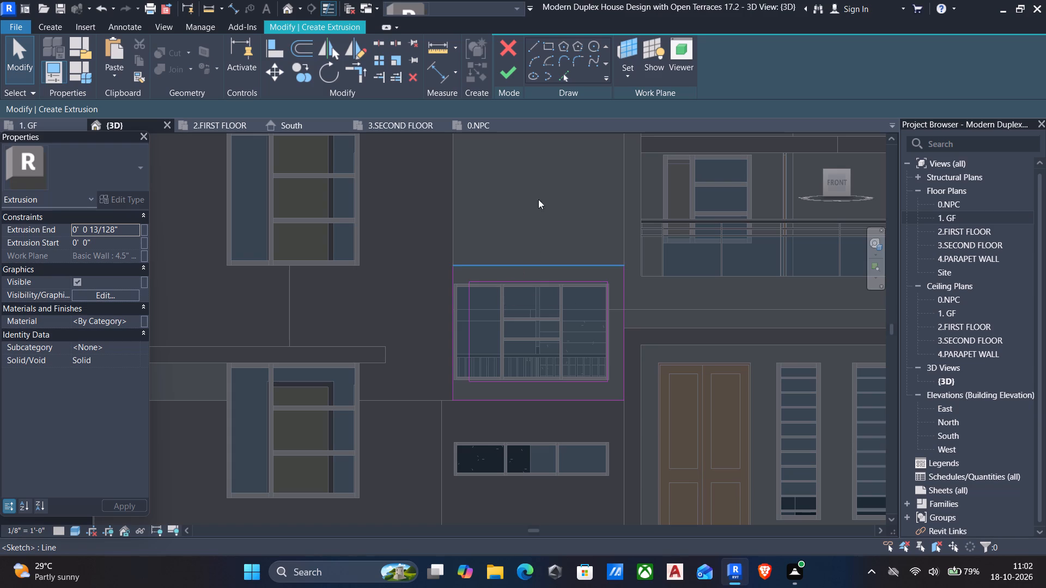
pyautogui.click(504, 68)
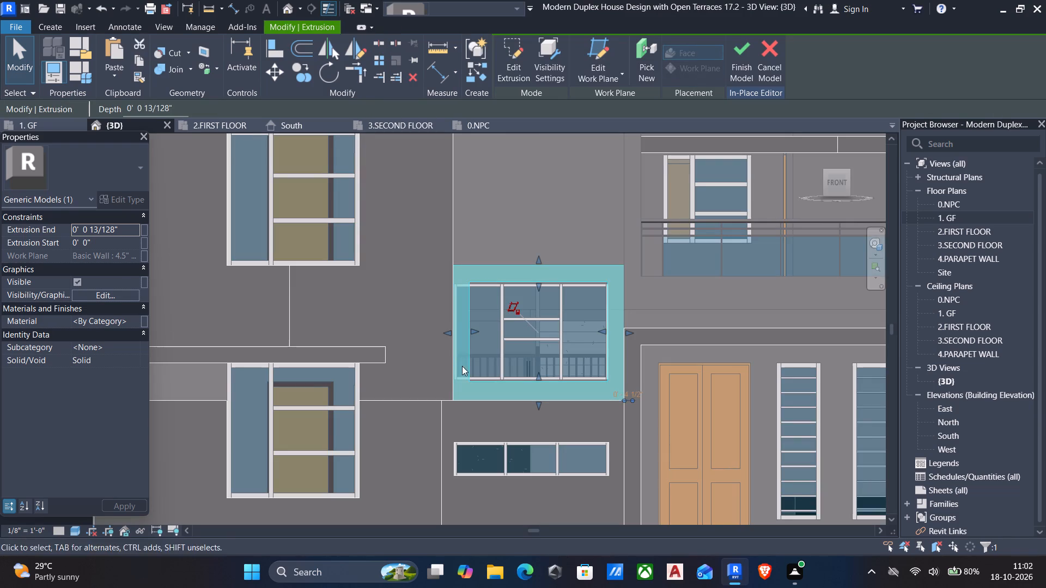
# Set the extrusion end of the stairwell window frame to 2' and finish the in-place model.
pyautogui.scroll(-2, 486, 369)
pyautogui.keyDown('shift'); pyautogui.moveTo(440, 334); pyautogui.dragTo(589, 425, button='middle'); pyautogui.keyUp('shift')
pyautogui.moveTo(550, 395); pyautogui.dragTo(515, 383, button='middle')
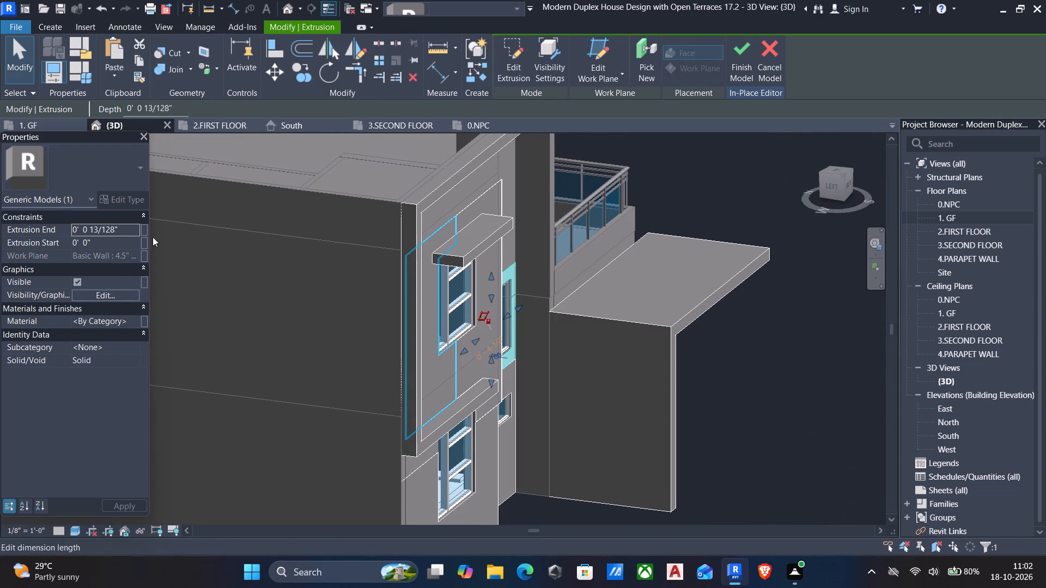
pyautogui.click(133, 231)
pyautogui.write("2'")
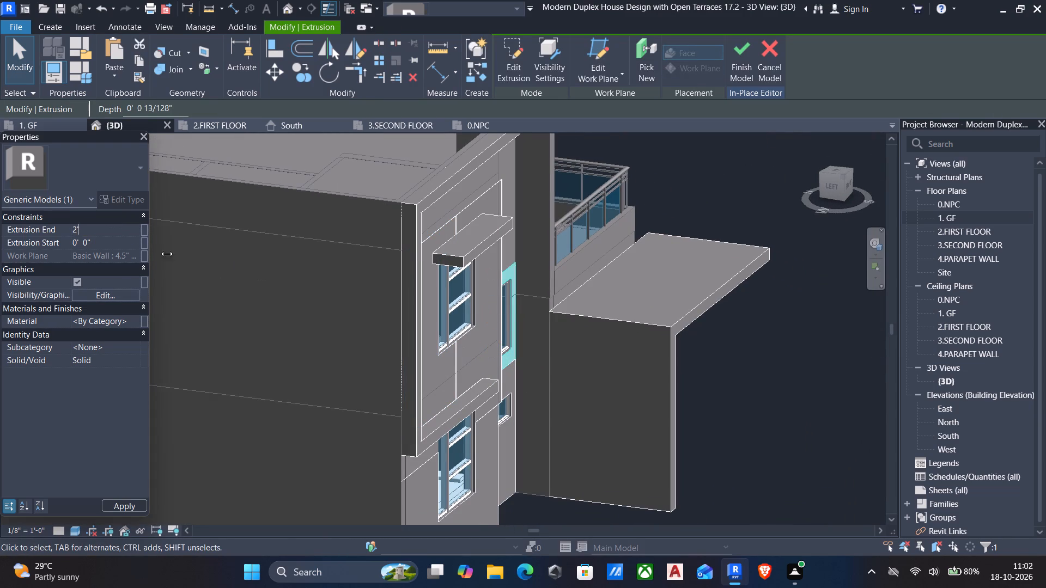
pyautogui.press('Escape')
pyautogui.keyDown('shift'); pyautogui.moveTo(650, 405); pyautogui.dragTo(643, 406, button='middle'); pyautogui.keyUp('shift')
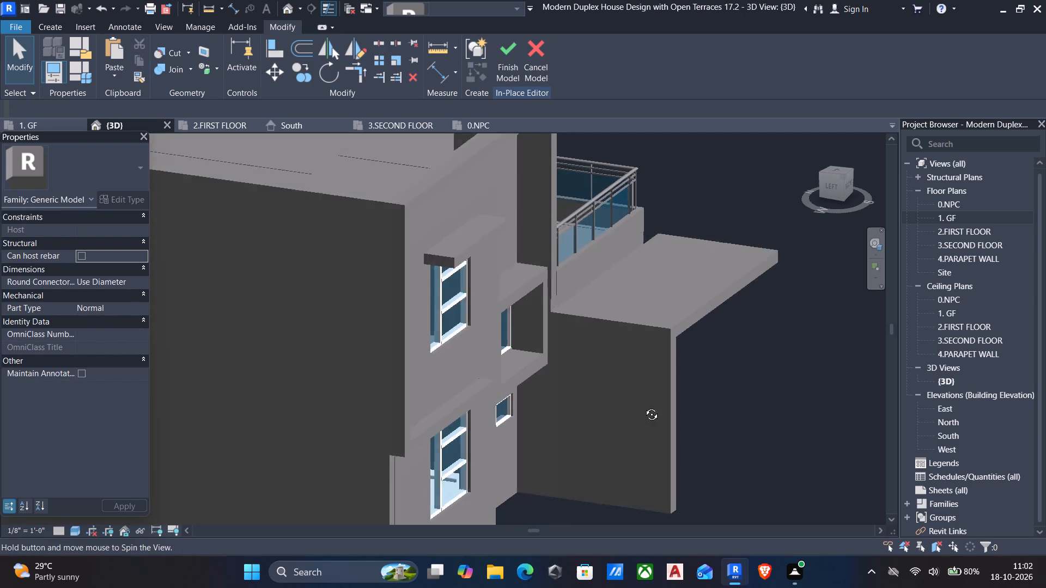
pyautogui.keyDown('shift'); pyautogui.moveTo(643, 406); pyautogui.dragTo(467, 373, button='middle'); pyautogui.keyUp('shift')
pyautogui.keyDown('shift'); pyautogui.moveTo(484, 379); pyautogui.dragTo(579, 409, button='middle'); pyautogui.keyUp('shift')
pyautogui.click(503, 48)
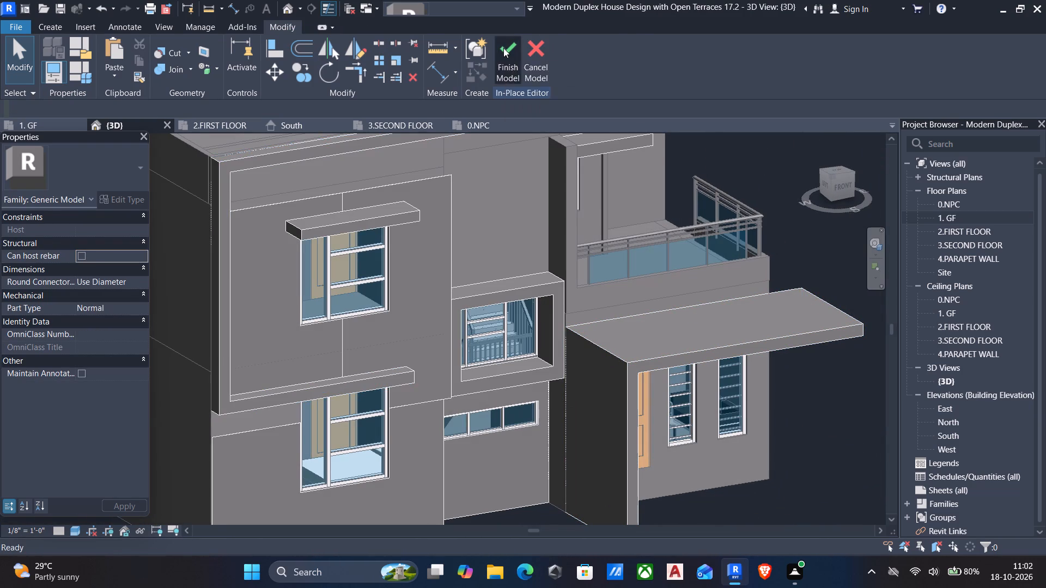
# Look over the second-floor and first-floor plans around the stairwell window, and return to the 3D view.
pyautogui.doubleClick(983, 237)
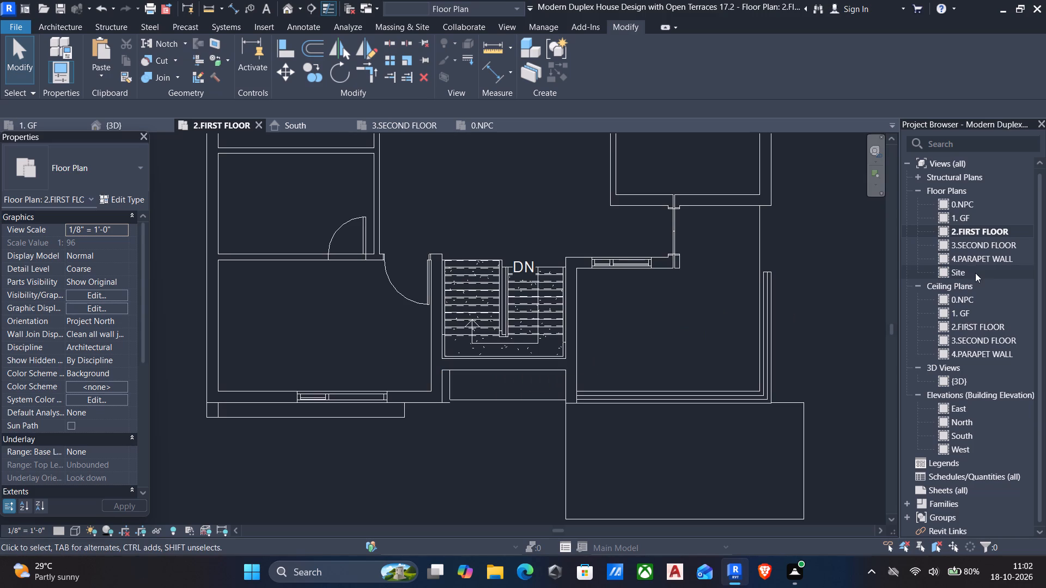
pyautogui.tripleClick(967, 241)
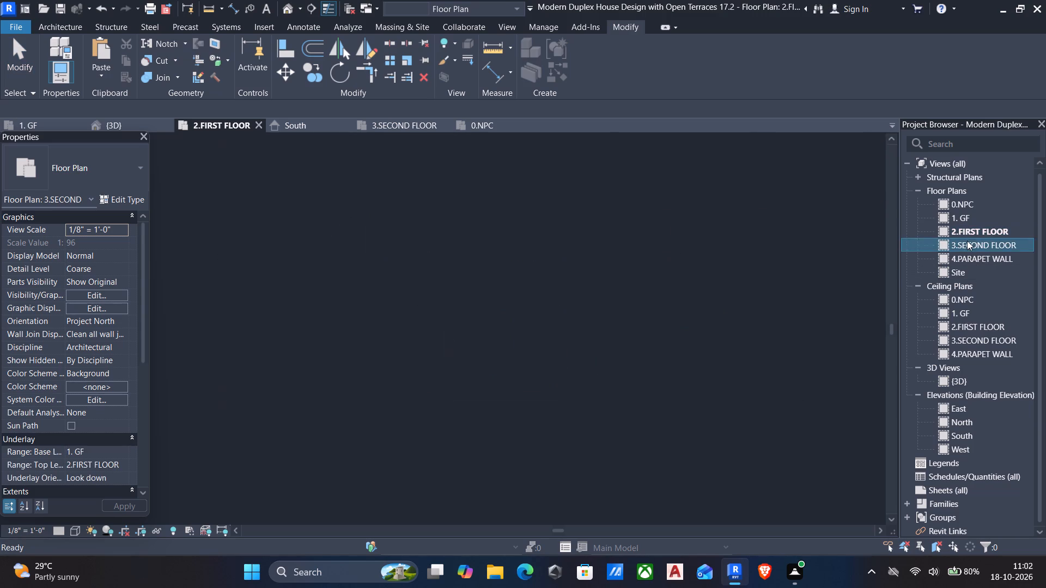
pyautogui.moveTo(492, 381); pyautogui.dragTo(570, 301, button='middle')
pyautogui.moveTo(474, 363); pyautogui.dragTo(583, 338, button='middle')
pyautogui.scroll(-1, 583, 337)
pyautogui.doubleClick(964, 229)
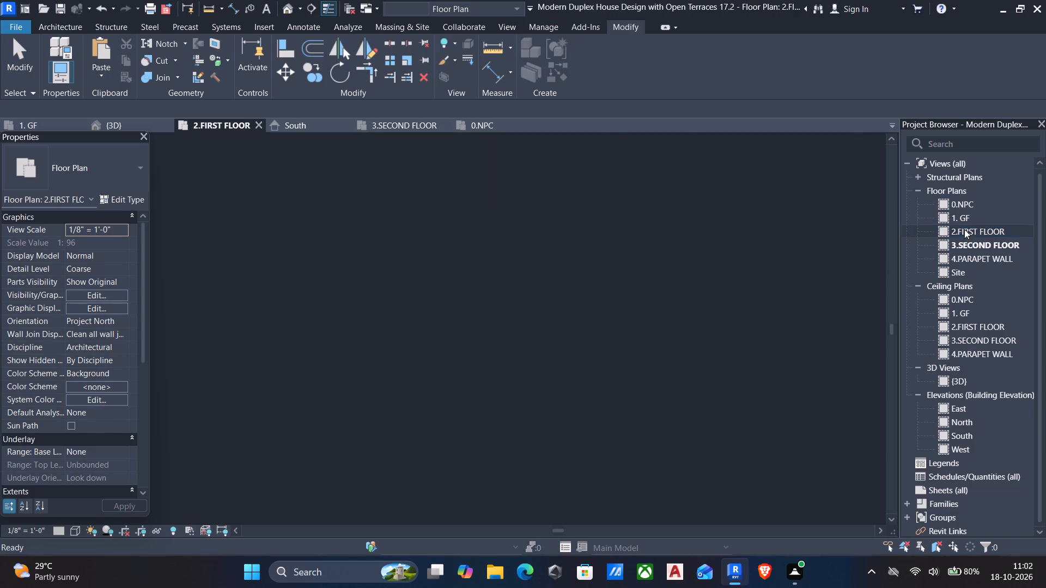
pyautogui.moveTo(698, 272); pyautogui.dragTo(702, 265, button='middle')
pyautogui.scroll(-2, 703, 260)
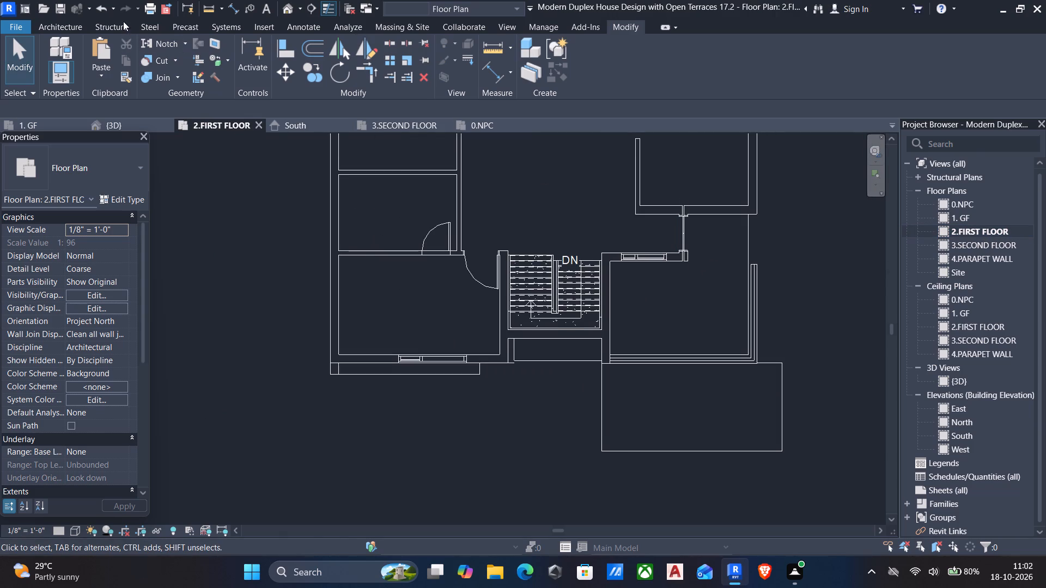
pyautogui.click(285, 11)
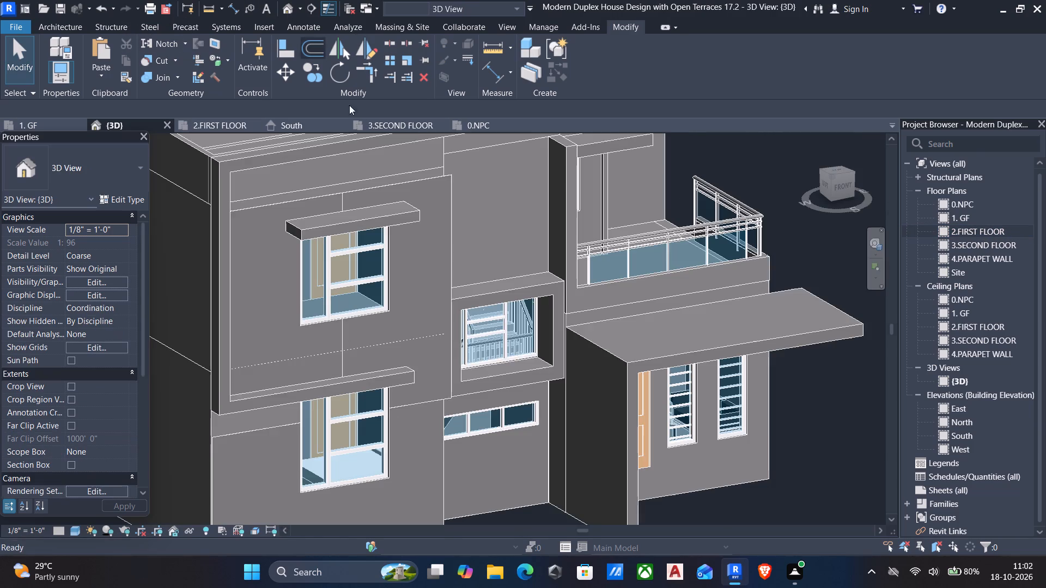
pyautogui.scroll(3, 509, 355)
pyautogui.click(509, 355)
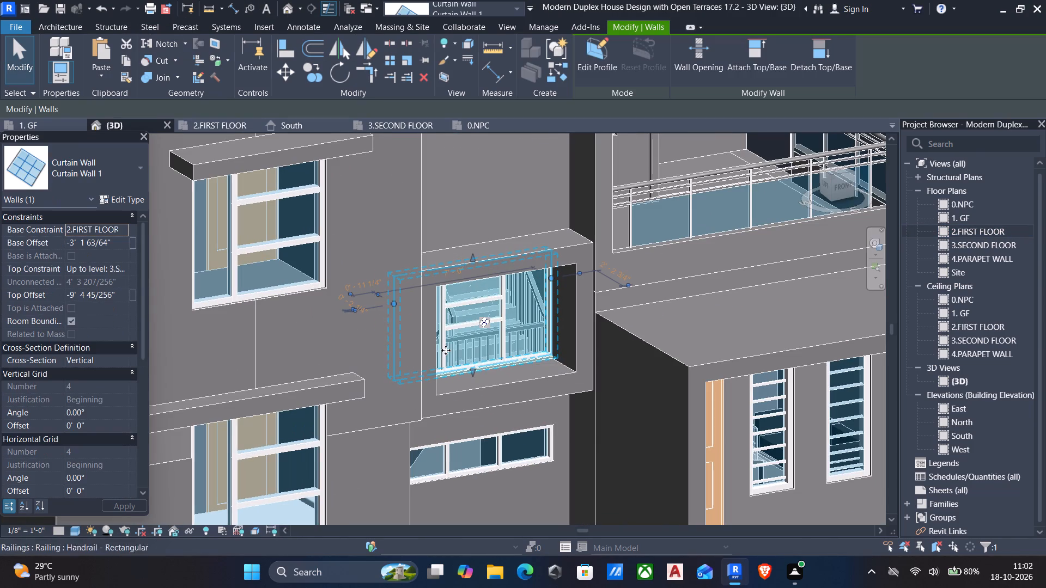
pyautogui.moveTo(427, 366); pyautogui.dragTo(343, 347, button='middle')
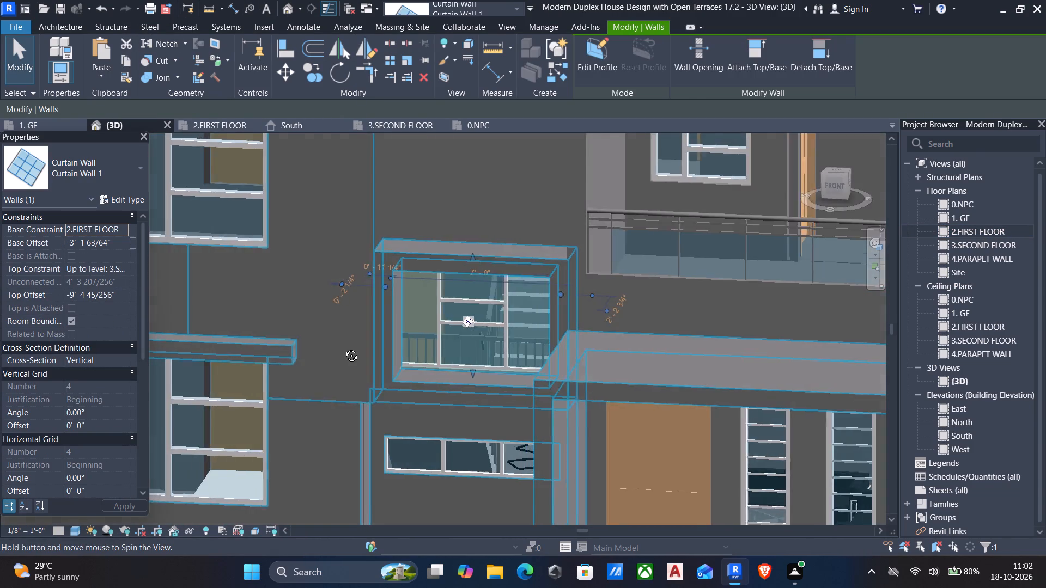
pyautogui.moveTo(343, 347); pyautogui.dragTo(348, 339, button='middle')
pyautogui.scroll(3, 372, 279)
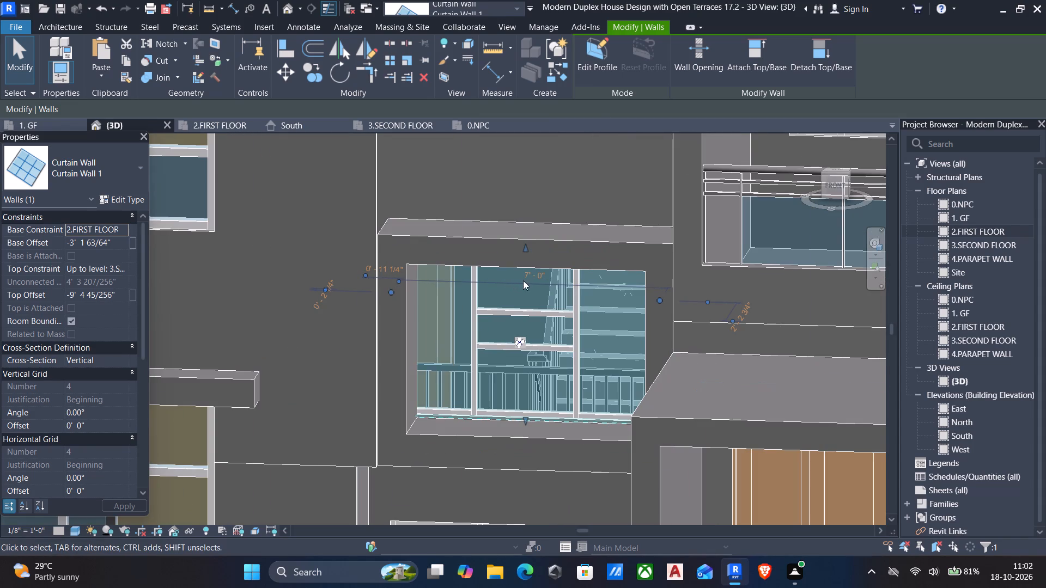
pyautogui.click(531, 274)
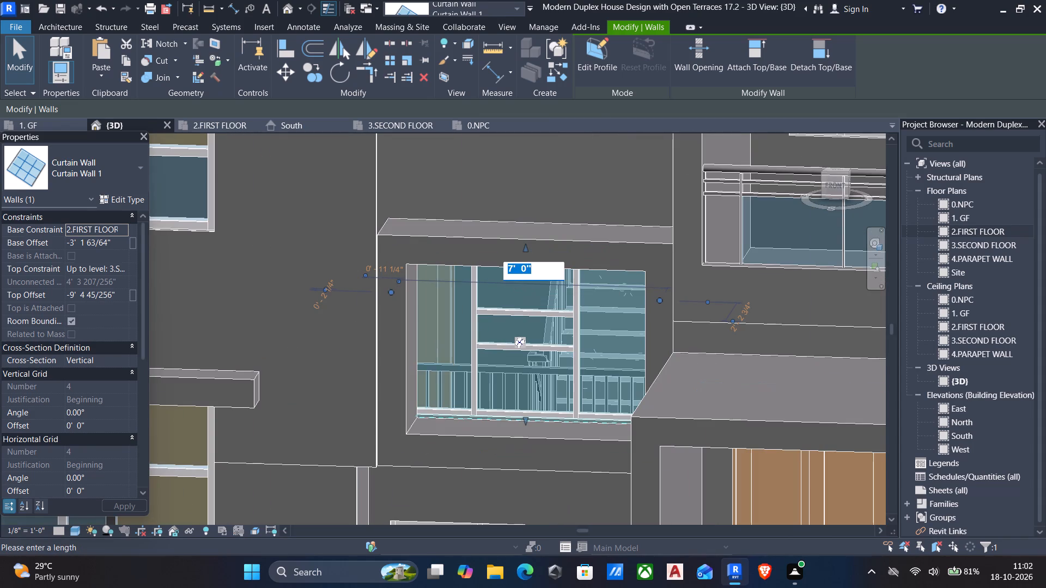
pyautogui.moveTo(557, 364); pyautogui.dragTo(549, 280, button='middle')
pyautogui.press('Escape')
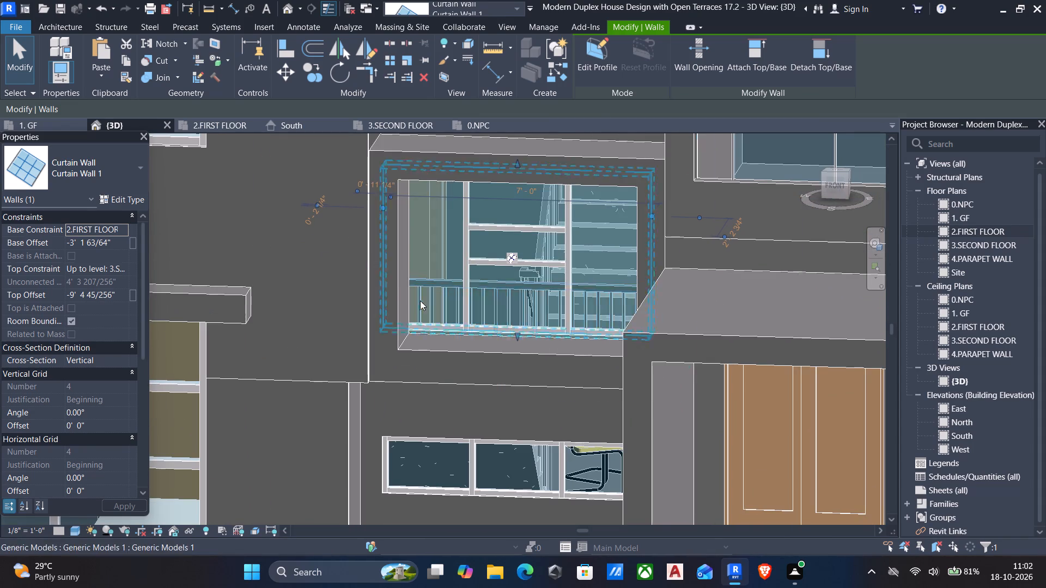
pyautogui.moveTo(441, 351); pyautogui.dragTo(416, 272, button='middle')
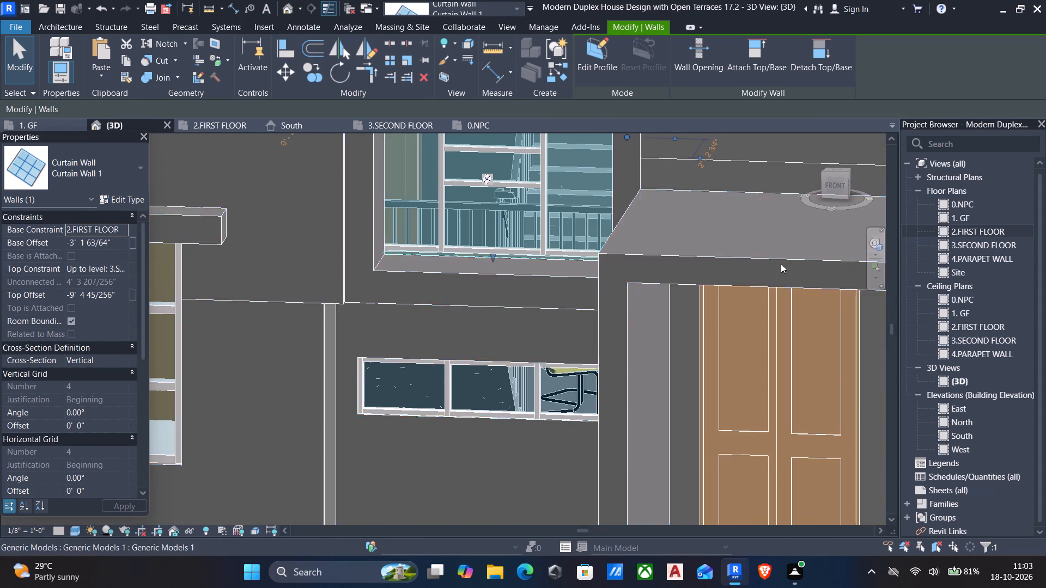
# Open the first-floor plan and set its visual style to Wireframe.
pyautogui.doubleClick(974, 231)
pyautogui.scroll(-3, 770, 327)
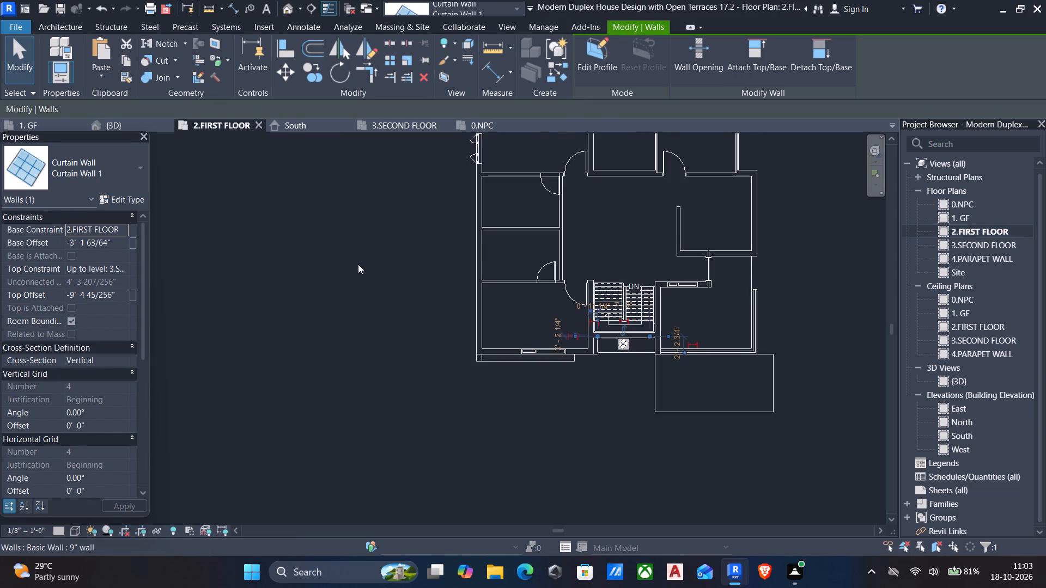
pyautogui.click(71, 532)
pyautogui.click(96, 451)
pyautogui.scroll(3, 632, 343)
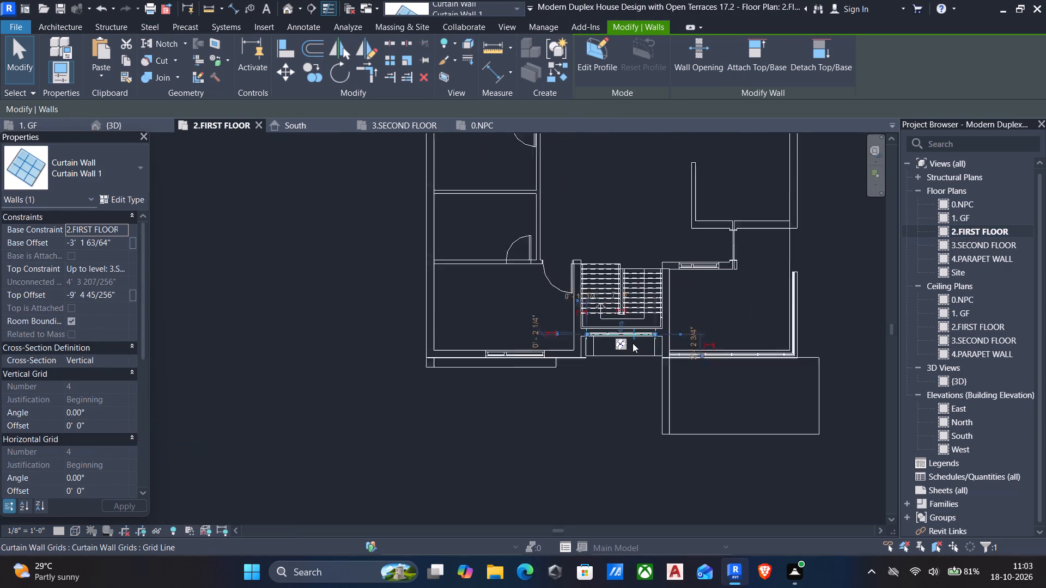
# Set the length of the stairwell window's curtain wall to 4' in the first-floor plan.
pyautogui.scroll(1, 633, 343)
pyautogui.press('Escape')
pyautogui.scroll(4, 633, 342)
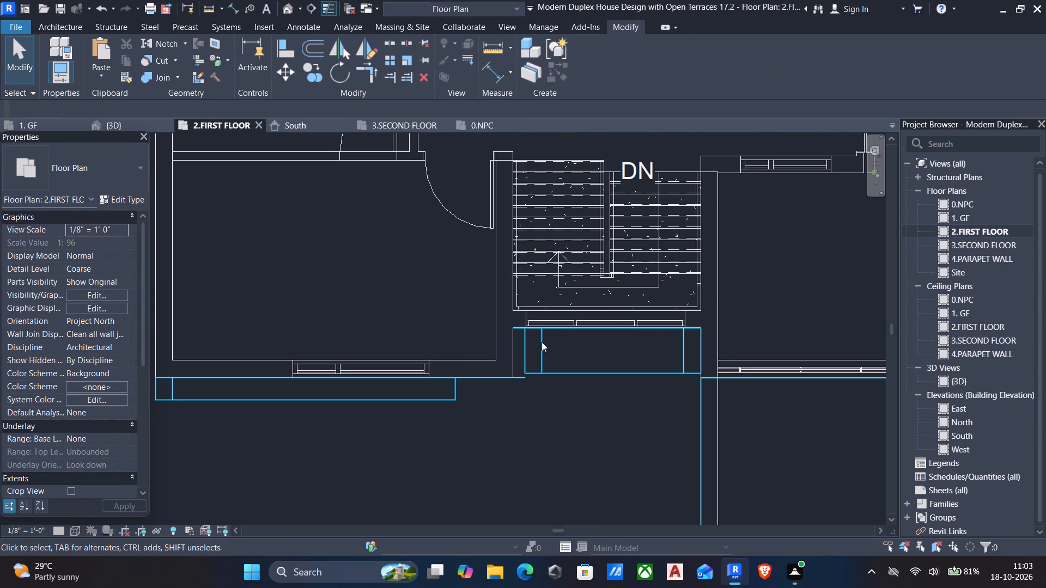
pyautogui.click(540, 324)
pyautogui.scroll(5, 540, 324)
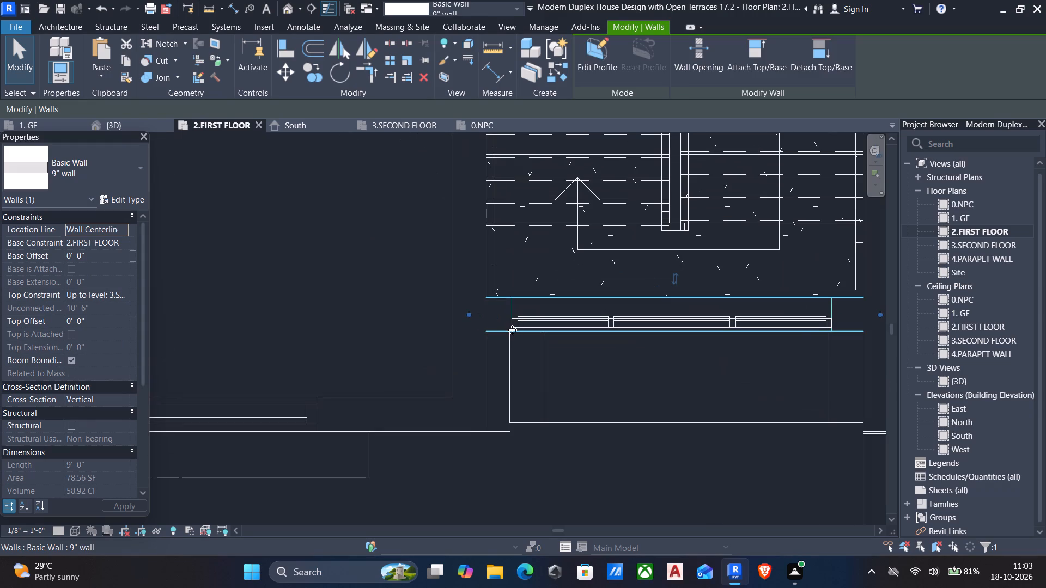
pyautogui.scroll(-2, 618, 326)
pyautogui.press('Escape')
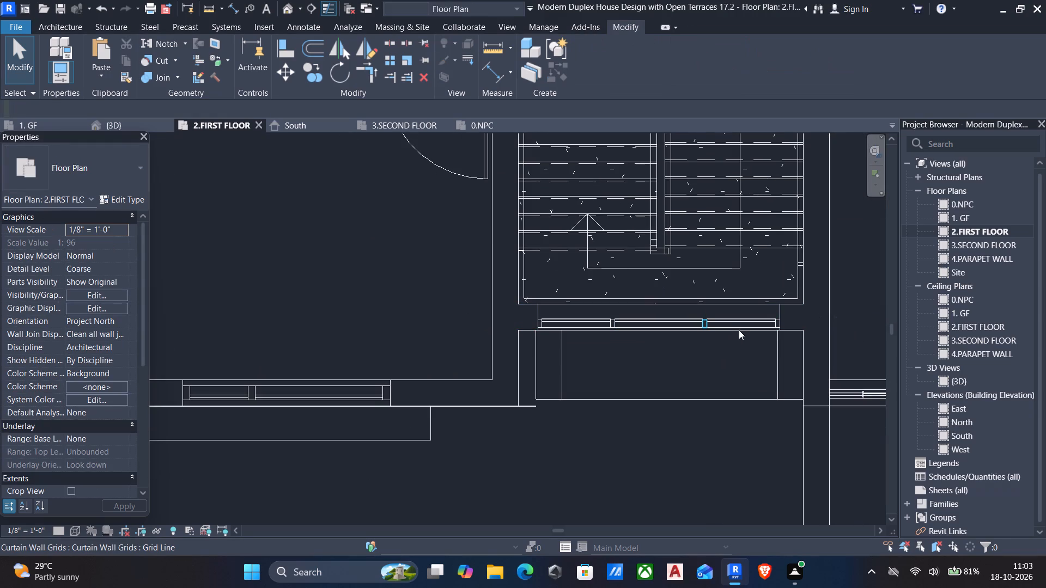
pyautogui.moveTo(739, 323); pyautogui.dragTo(710, 353, button='middle')
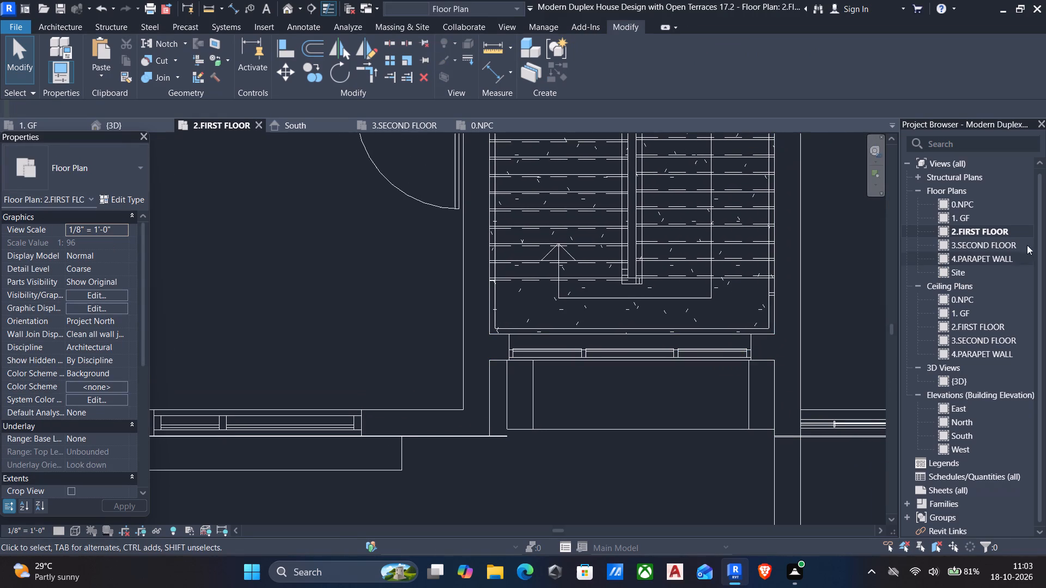
pyautogui.click(715, 348)
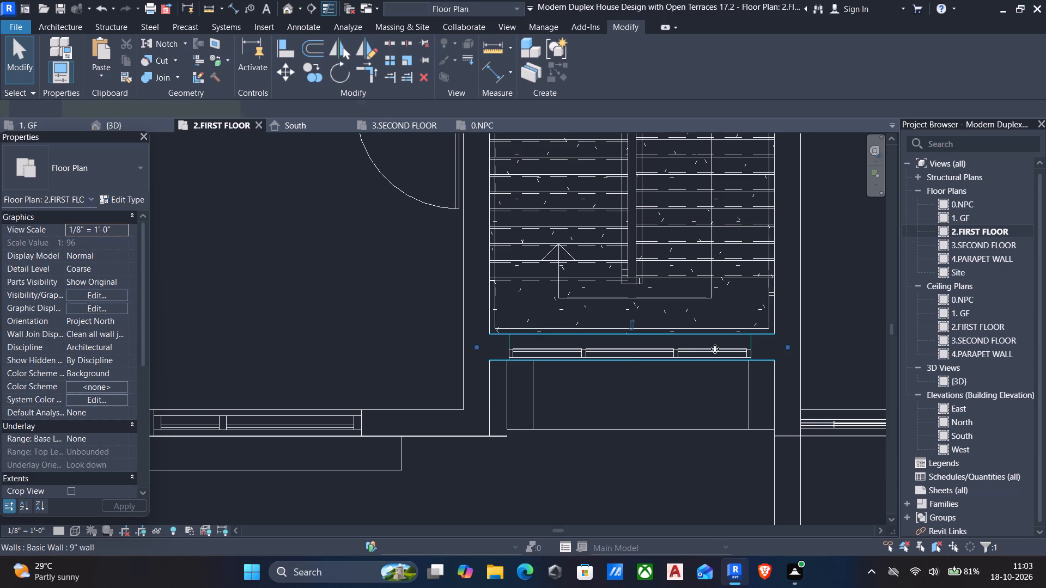
pyautogui.press('Escape')
pyautogui.click(555, 350)
pyautogui.press('Escape')
pyautogui.scroll(4, 522, 354)
pyautogui.click(522, 353)
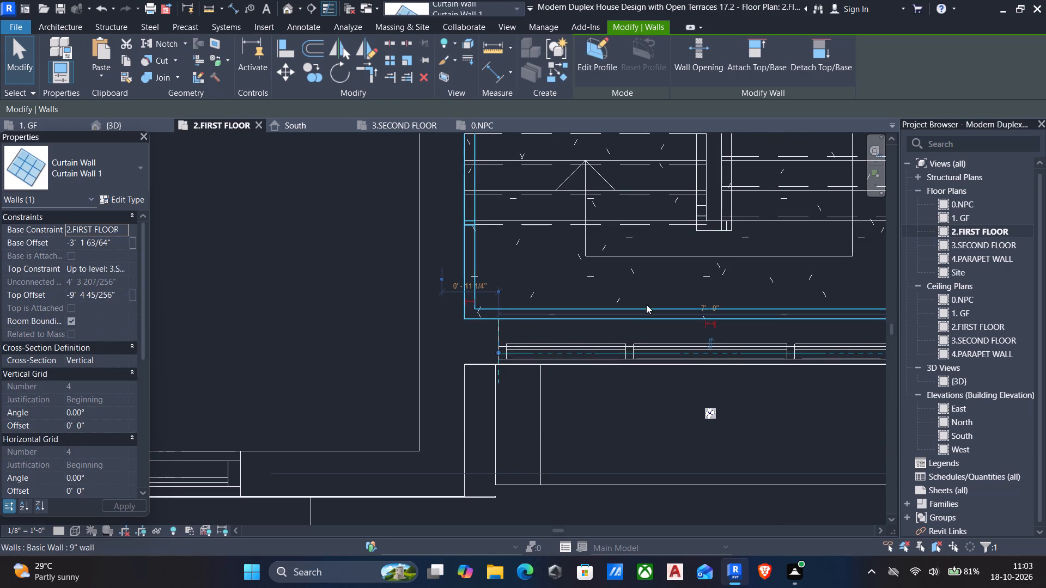
pyautogui.click(707, 306)
pyautogui.write("4'")
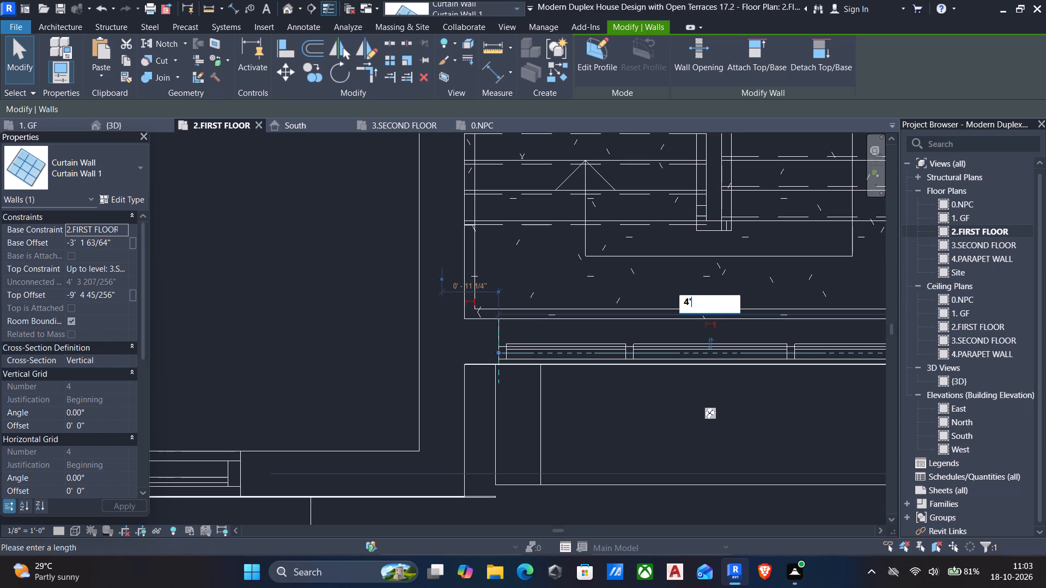
pyautogui.press('Return')
# Align both ends of the stairwell curtain wall with the inner side edges of the facade frame.
pyautogui.moveTo(707, 441); pyautogui.dragTo(634, 406, button='middle')
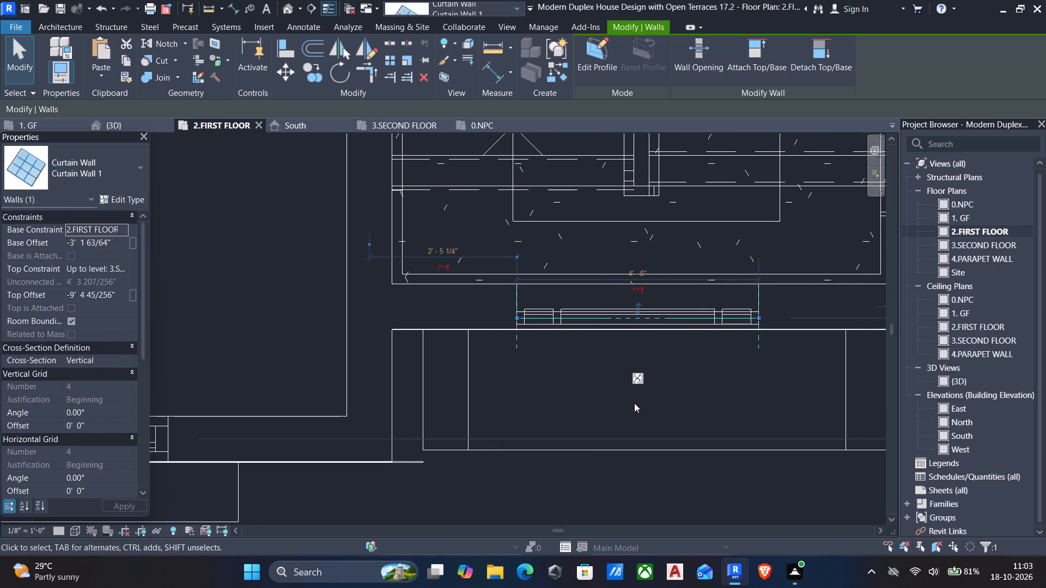
pyautogui.press('Escape')
pyautogui.write('al')
pyautogui.click(466, 400)
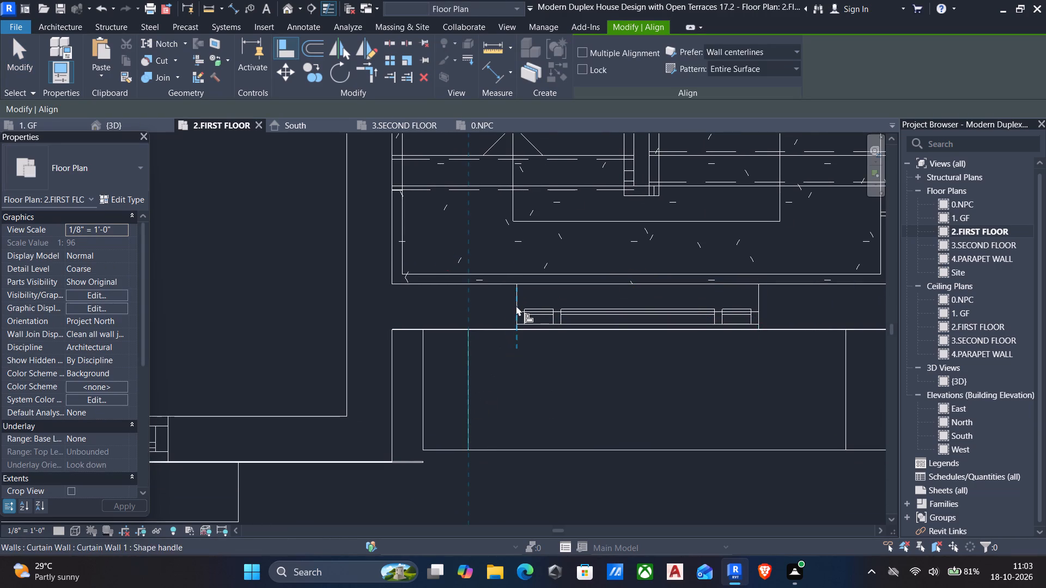
pyautogui.click(516, 305)
pyautogui.click(847, 379)
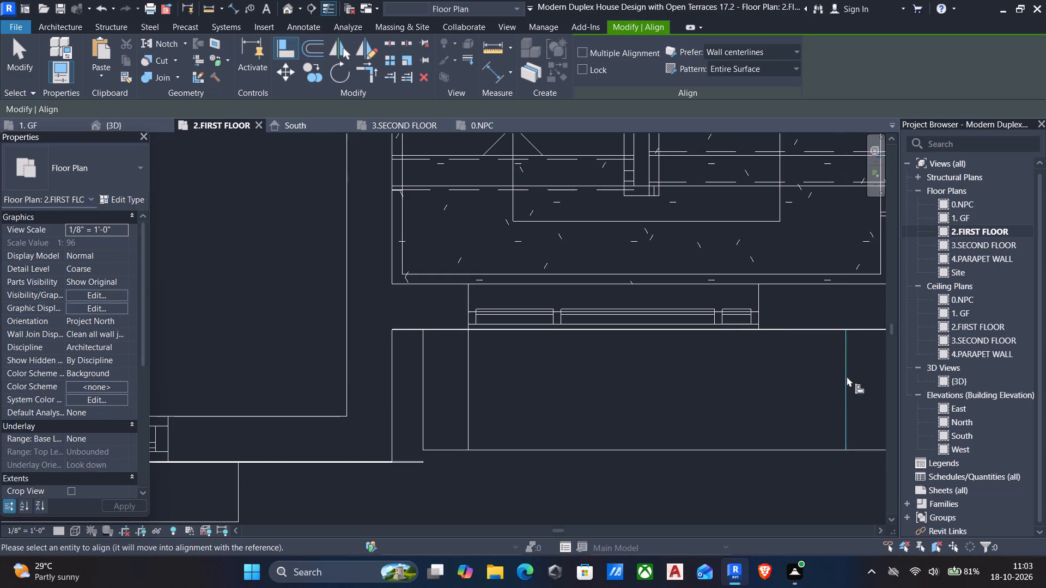
pyautogui.click(761, 303)
pyautogui.moveTo(749, 348); pyautogui.dragTo(700, 390, button='middle')
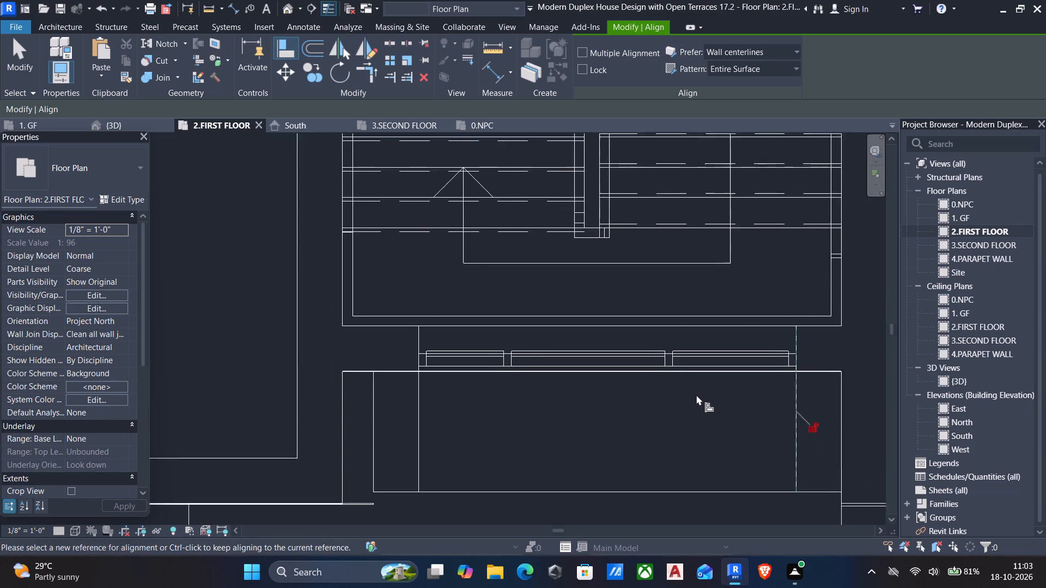
pyautogui.scroll(-2, 694, 399)
pyautogui.press('Escape')
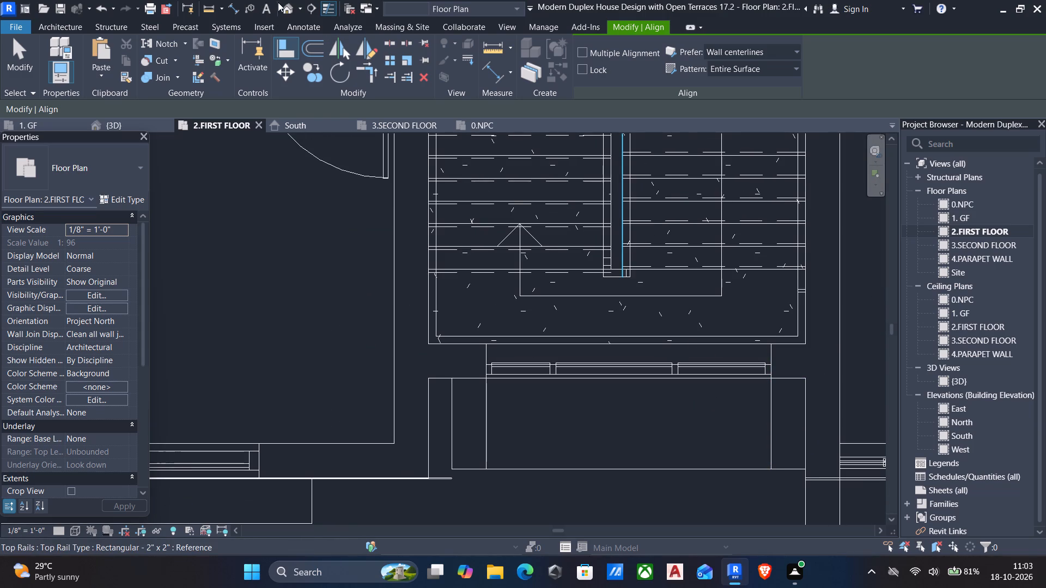
# Examine the resized stairwell window and its projecting frame on the front facade in 3D from several angles.
pyautogui.click(284, 7)
pyautogui.moveTo(478, 257); pyautogui.dragTo(462, 311, button='middle')
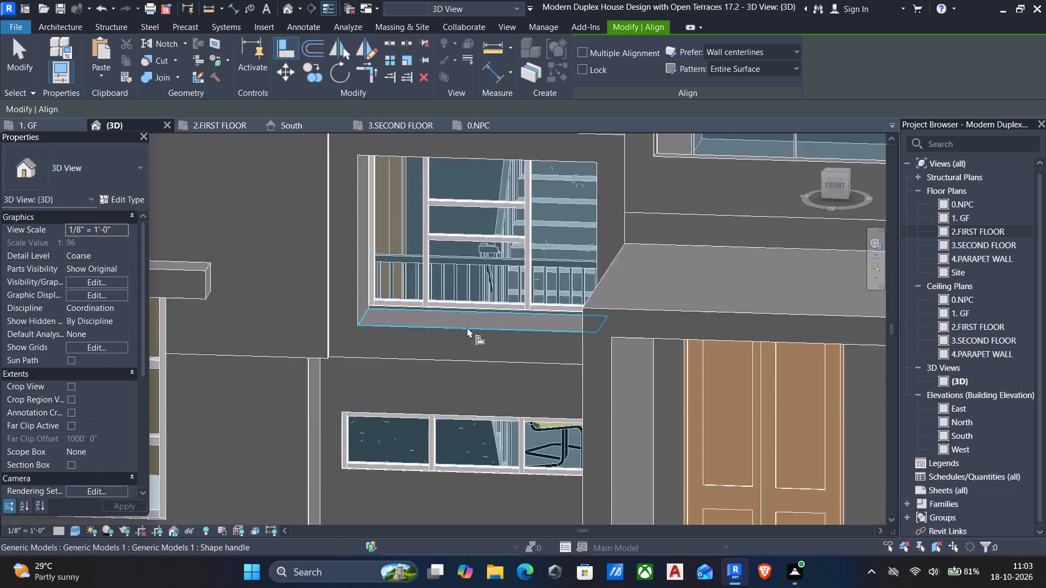
pyautogui.scroll(-1, 467, 328)
pyautogui.keyDown('shift'); pyautogui.moveTo(467, 329); pyautogui.dragTo(543, 290, button='middle'); pyautogui.keyUp('shift')
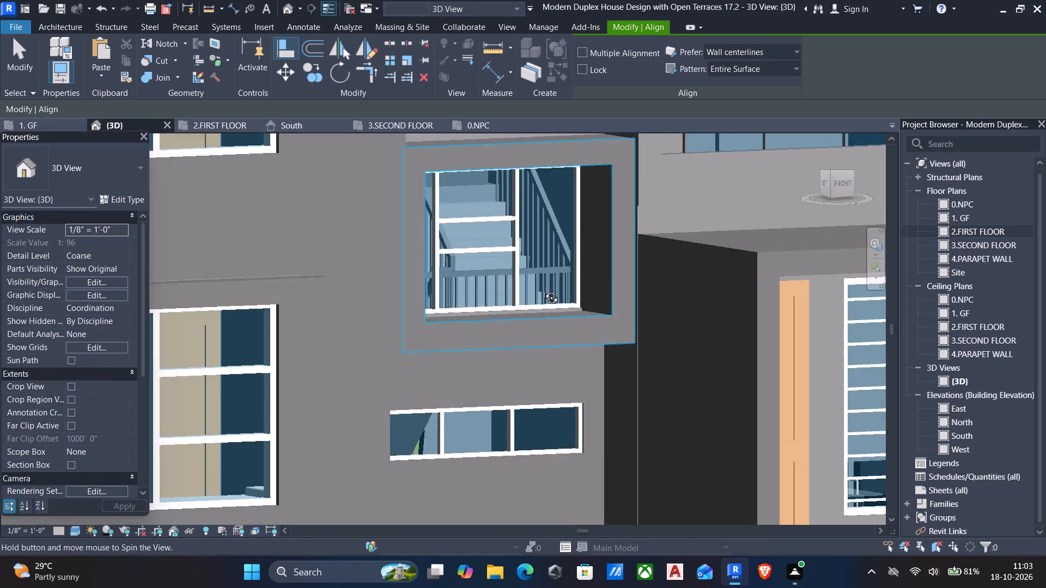
pyautogui.keyDown('shift'); pyautogui.moveTo(543, 290); pyautogui.dragTo(522, 323, button='middle'); pyautogui.keyUp('shift')
pyautogui.scroll(-3, 504, 351)
pyautogui.moveTo(491, 363); pyautogui.dragTo(482, 350, button='middle')
pyautogui.keyDown('shift'); pyautogui.scroll(-1, 482, 349); pyautogui.keyUp('shift')
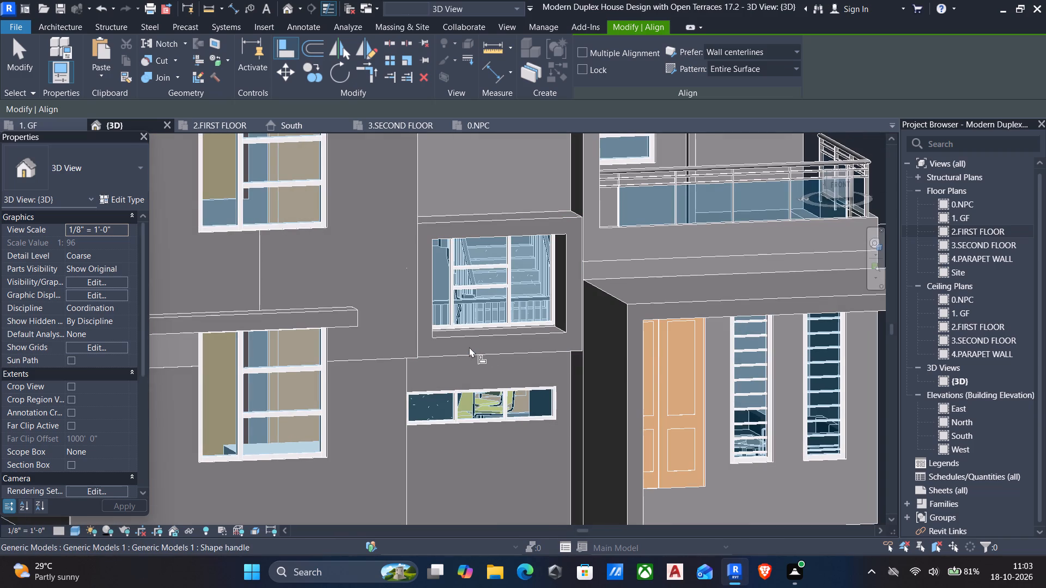
pyautogui.scroll(-2, 443, 365)
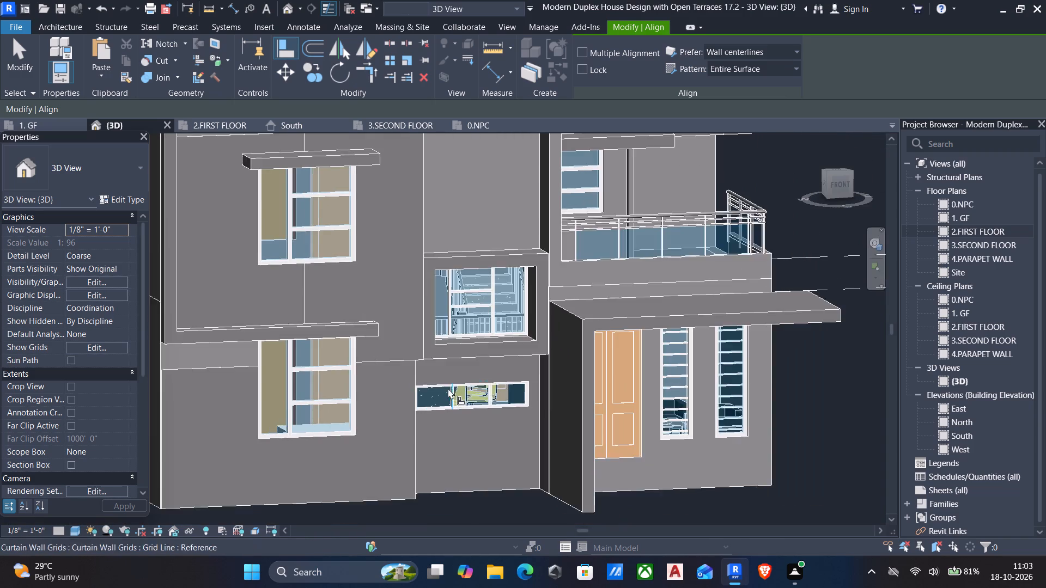
pyautogui.moveTo(448, 388); pyautogui.dragTo(387, 366, button='middle')
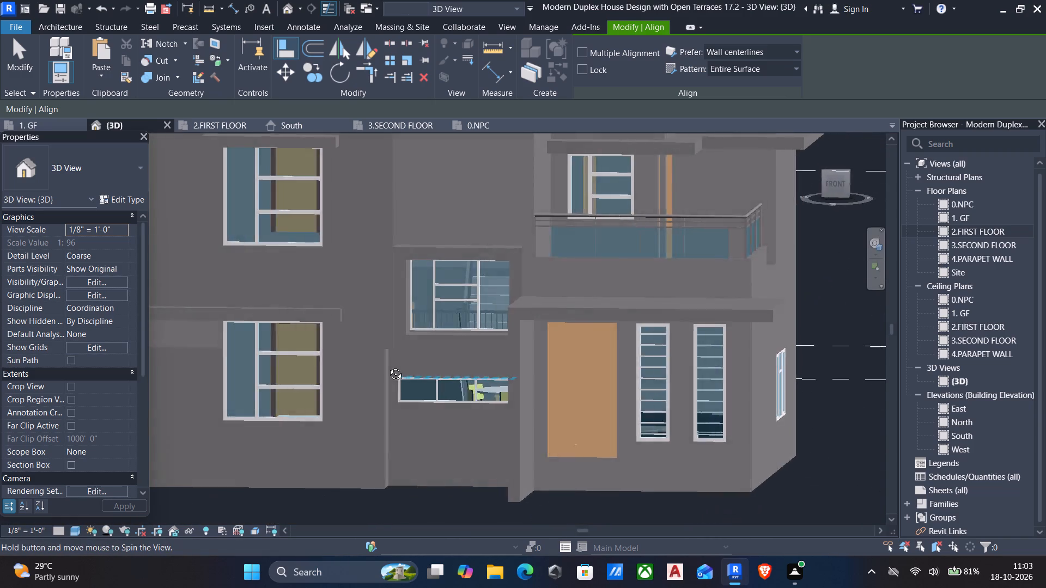
pyautogui.moveTo(387, 366); pyautogui.dragTo(459, 380, button='middle')
pyautogui.scroll(-2, 463, 387)
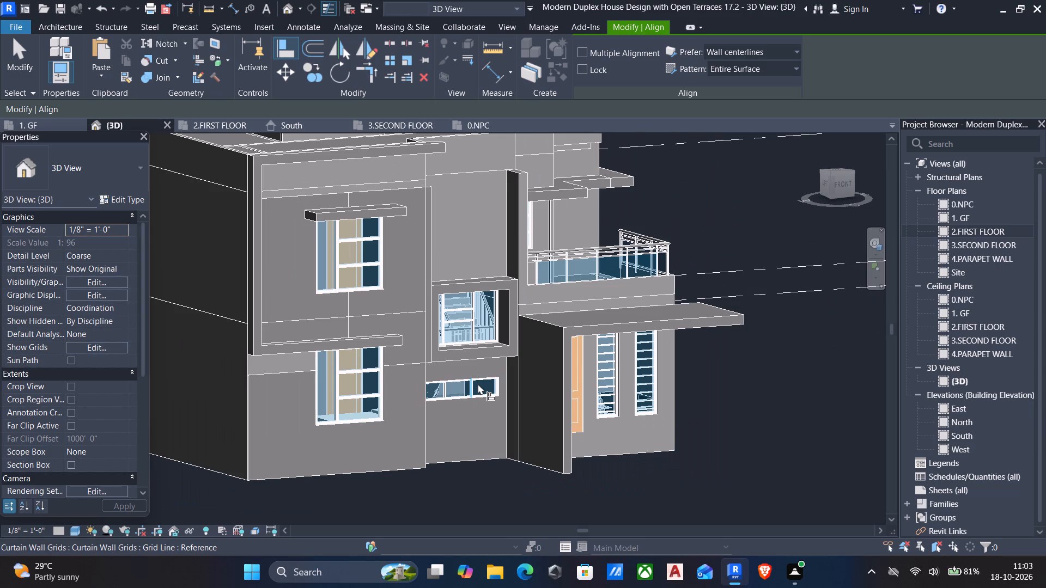
# Examine the front facade, stairwell window frame and terrace railing in 3D from several angles.
pyautogui.scroll(-1, 478, 396)
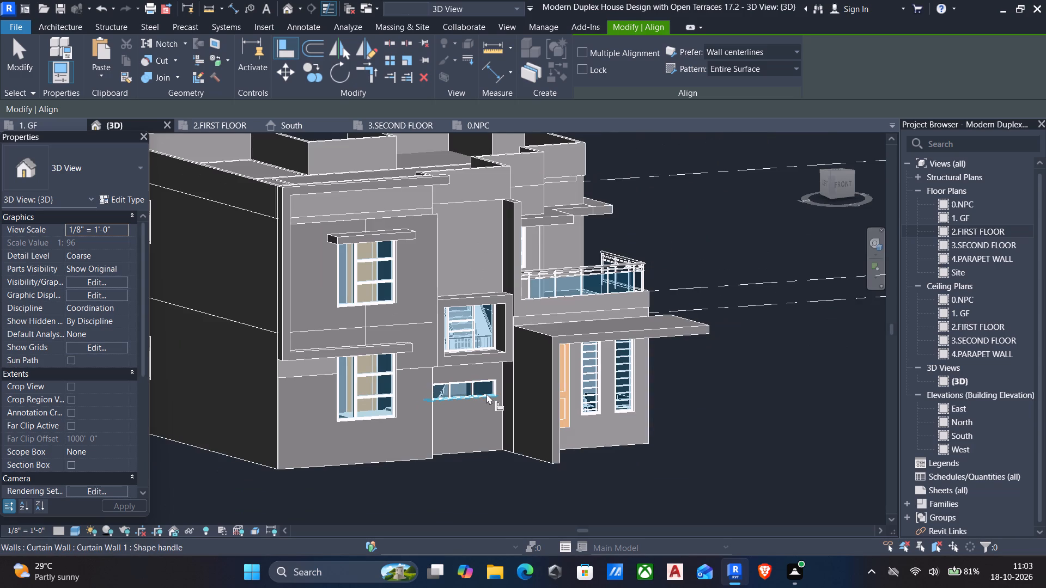
pyautogui.keyDown('shift'); pyautogui.moveTo(496, 394); pyautogui.dragTo(471, 402, button='middle'); pyautogui.keyUp('shift')
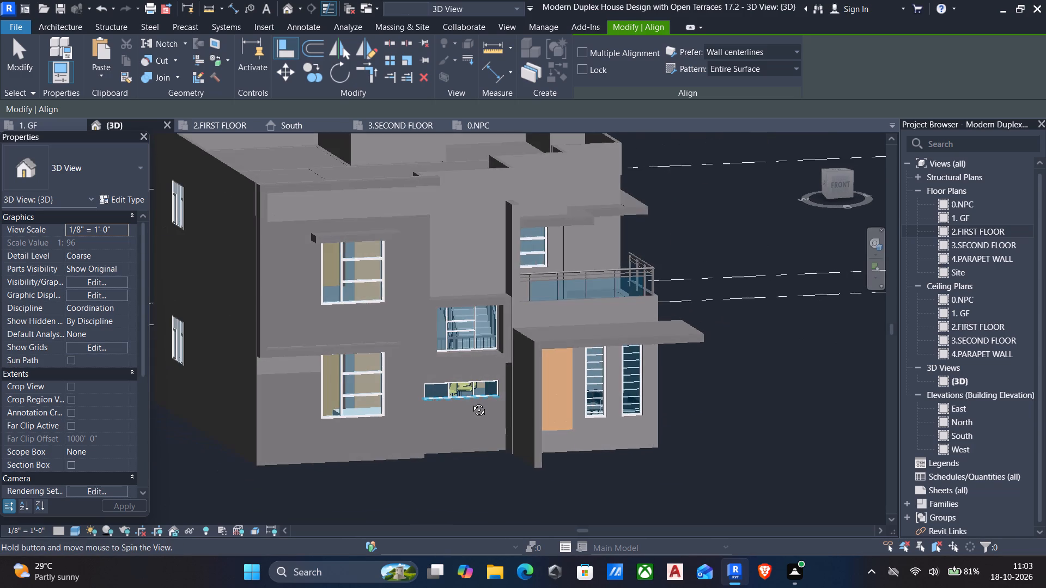
pyautogui.keyDown('shift'); pyautogui.moveTo(471, 402); pyautogui.dragTo(354, 391, button='middle'); pyautogui.keyUp('shift')
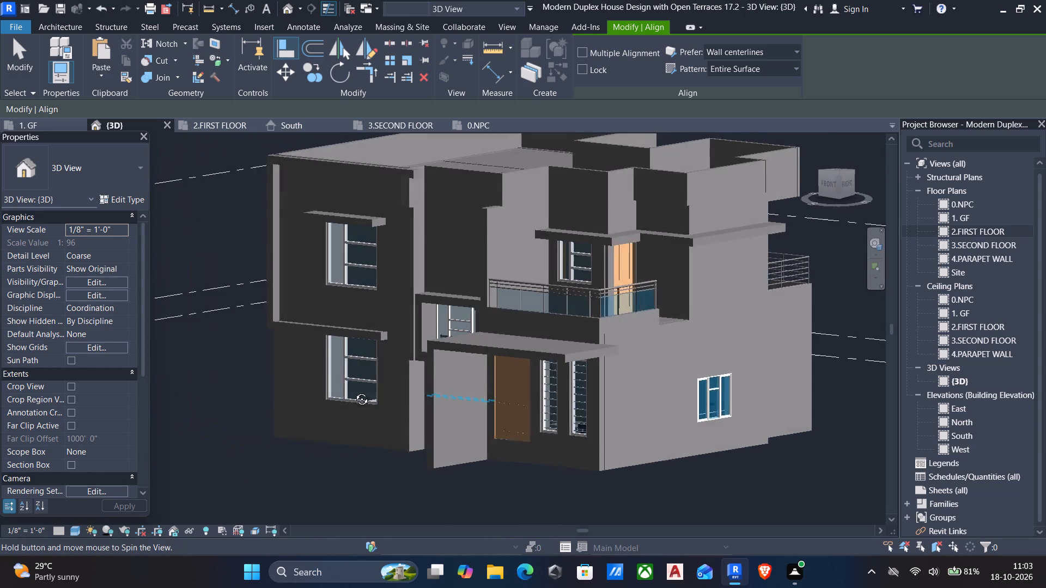
pyautogui.keyDown('shift'); pyautogui.moveTo(354, 391); pyautogui.dragTo(537, 409, button='middle'); pyautogui.keyUp('shift')
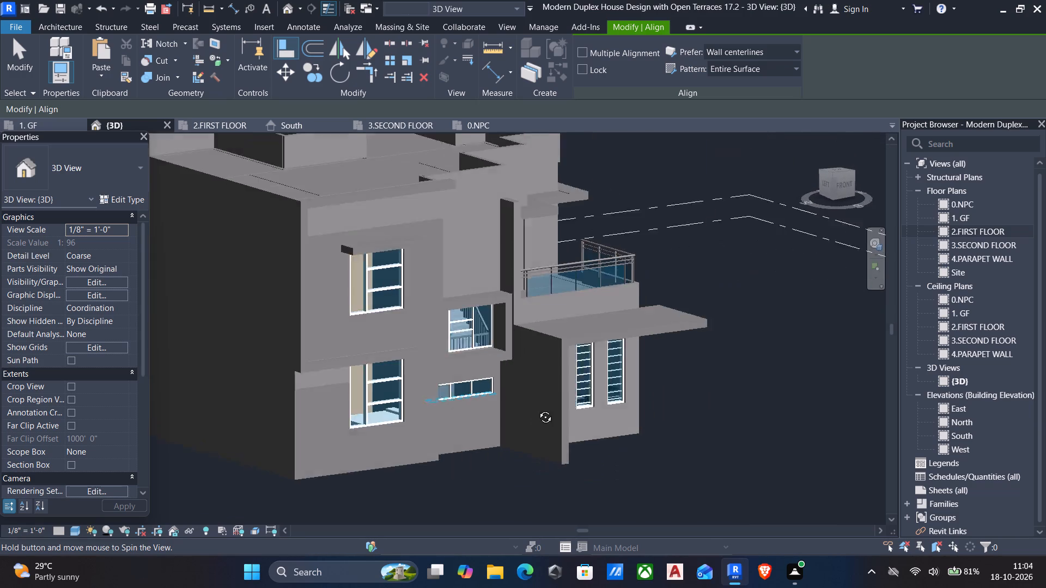
pyautogui.keyDown('shift'); pyautogui.moveTo(537, 409); pyautogui.dragTo(549, 407, button='middle'); pyautogui.keyUp('shift')
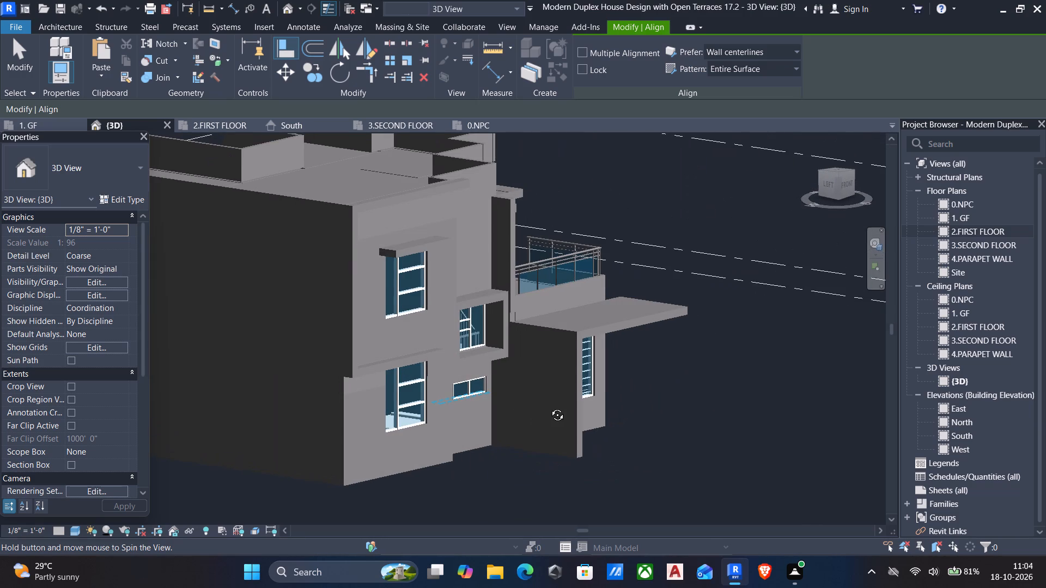
pyautogui.keyDown('shift'); pyautogui.moveTo(549, 407); pyautogui.dragTo(555, 419, button='middle'); pyautogui.keyUp('shift')
pyautogui.keyDown('shift'); pyautogui.scroll(-1, 552, 419); pyautogui.keyUp('shift')
pyautogui.scroll(4, 534, 299)
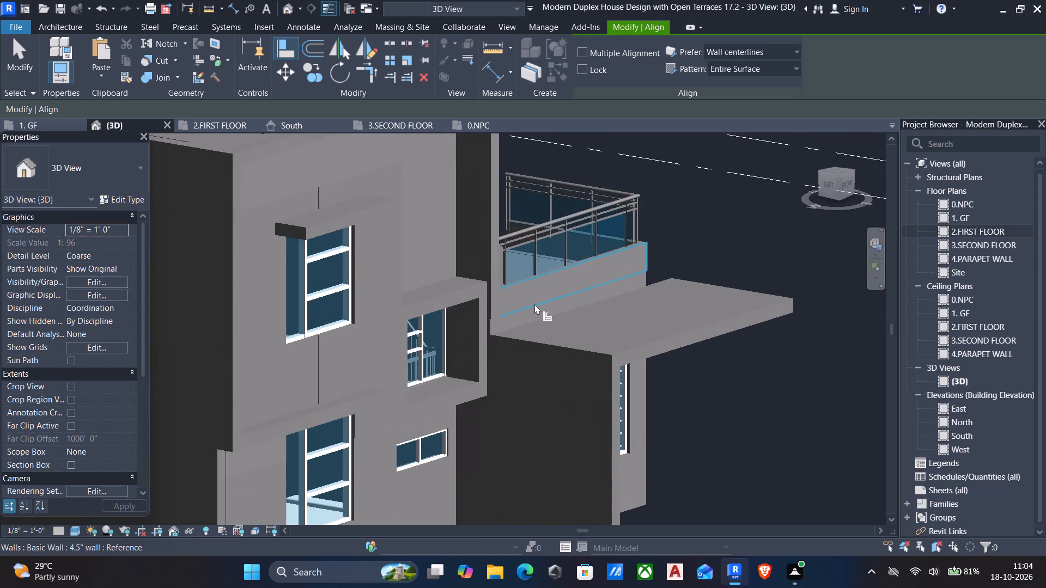
pyautogui.scroll(3, 519, 333)
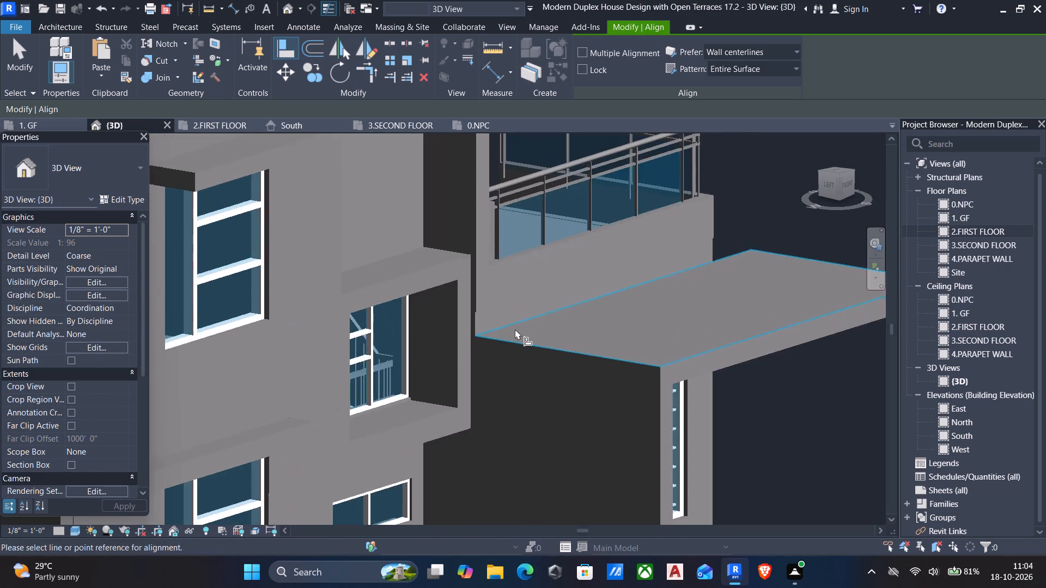
pyautogui.scroll(-4, 512, 325)
pyautogui.moveTo(512, 329); pyautogui.dragTo(557, 395, button='middle')
pyautogui.scroll(4, 536, 337)
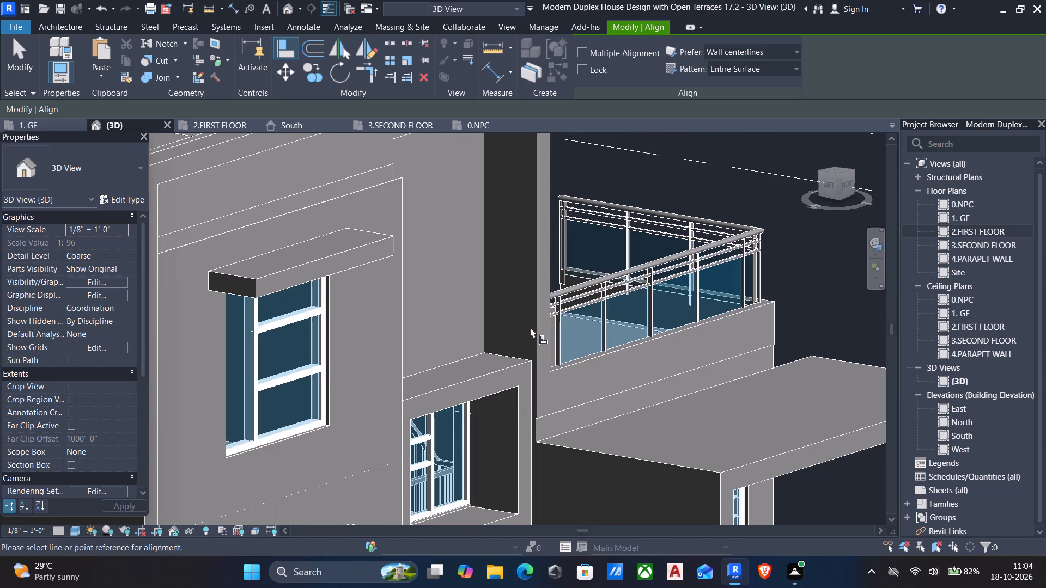
pyautogui.press('Escape')
pyautogui.click(536, 261)
pyautogui.press('Escape')
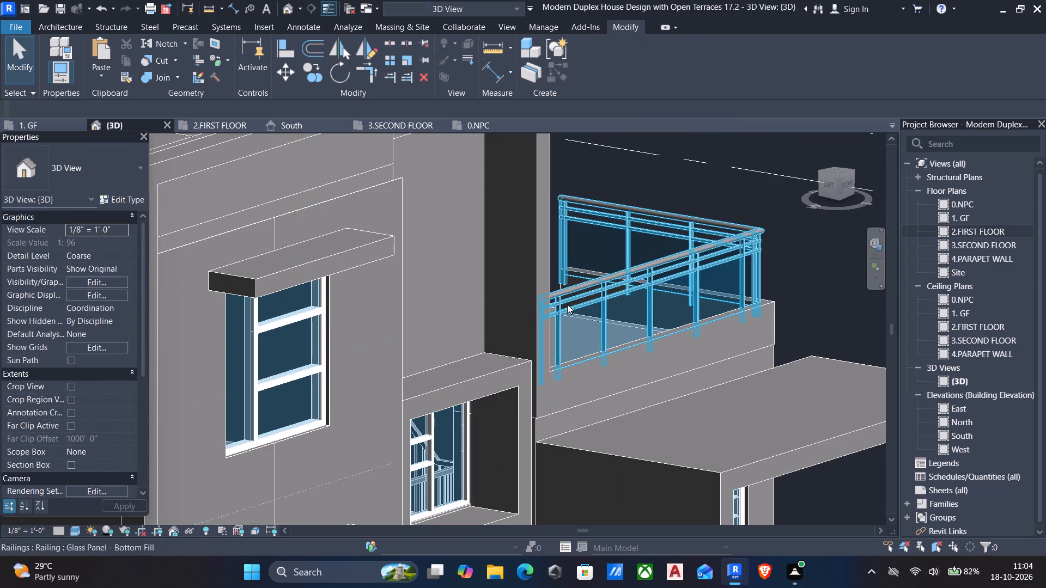
pyautogui.scroll(-4, 577, 315)
pyautogui.moveTo(604, 340); pyautogui.dragTo(376, 344, button='middle')
pyautogui.scroll(-1, 378, 345)
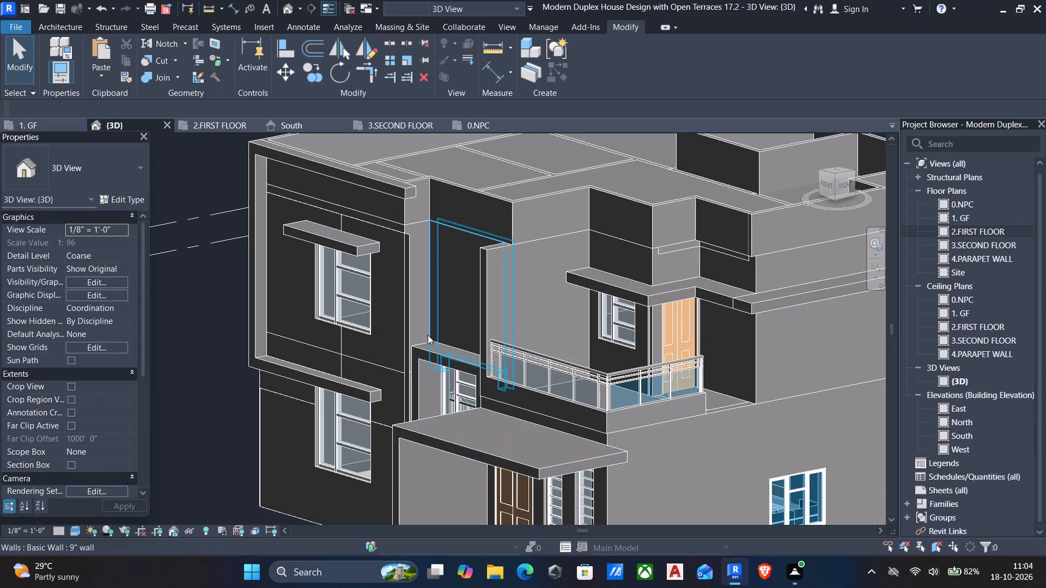
# Open the second-floor plan and inspect the front wall of the stairwell.
pyautogui.doubleClick(1006, 241)
pyautogui.scroll(3, 513, 380)
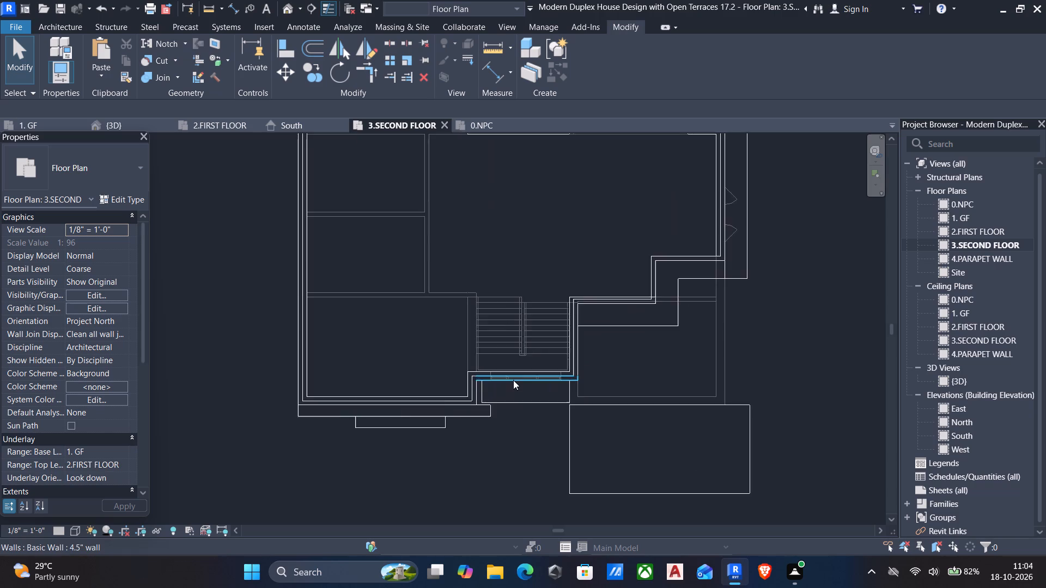
pyautogui.scroll(6, 513, 380)
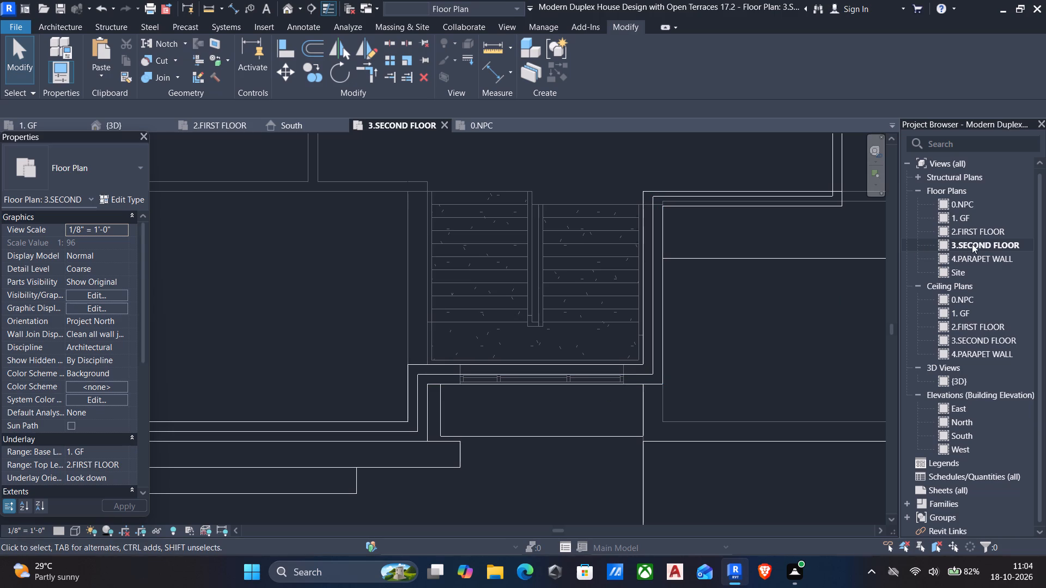
# In the 3D view, copy the first-floor stairwell curtain wall and paste it aligned to level 3.SECOND FLOOR.
pyautogui.click(288, 9)
pyautogui.scroll(-1, 417, 314)
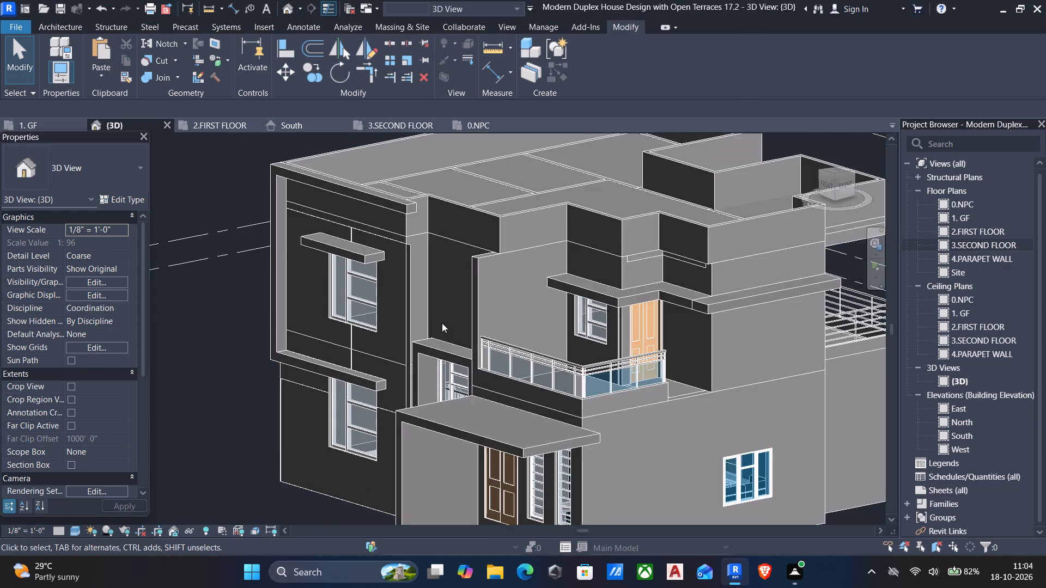
pyautogui.moveTo(442, 323); pyautogui.dragTo(556, 296, button='middle')
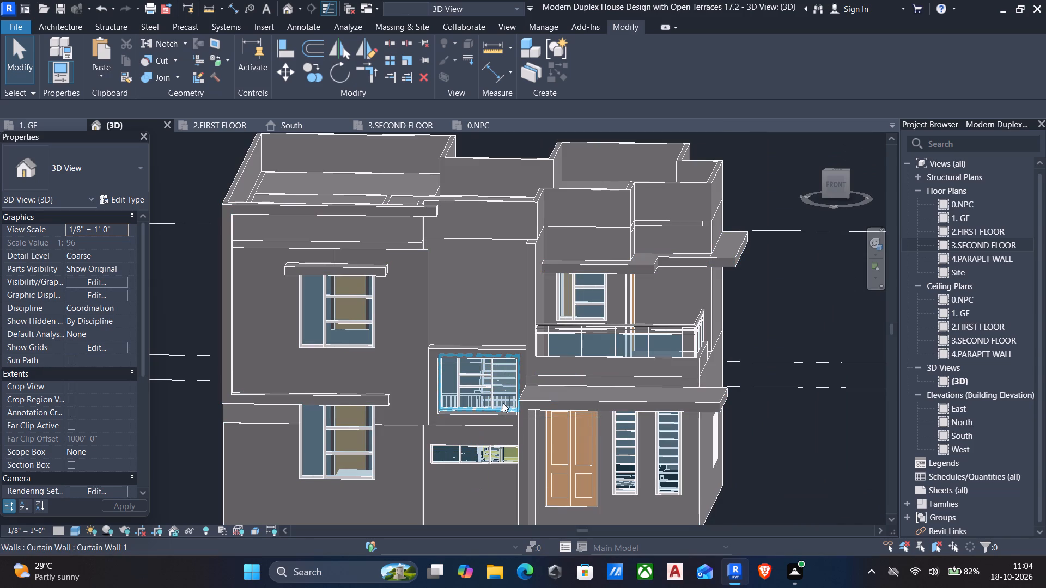
pyautogui.click(489, 377)
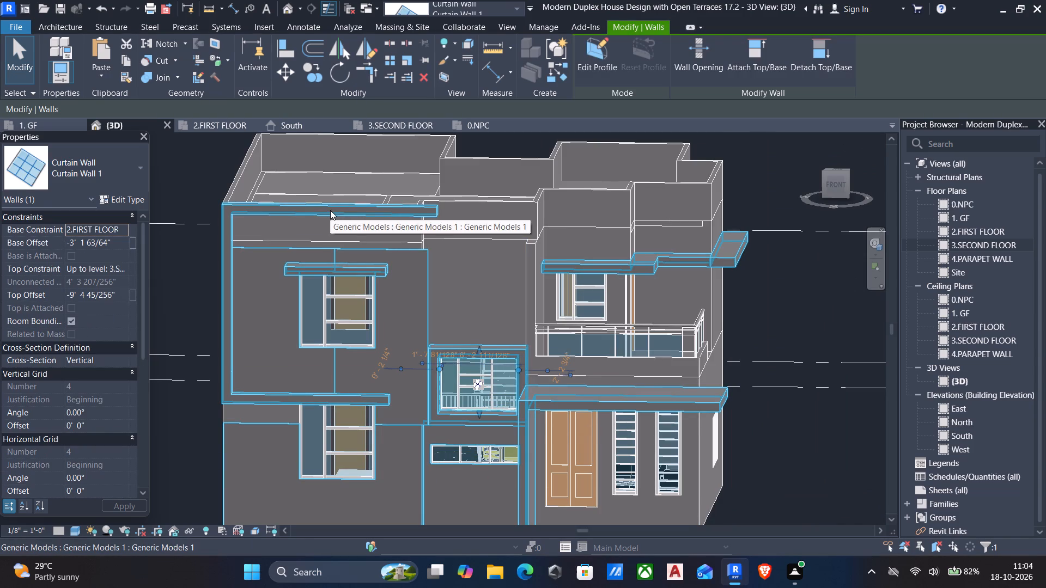
pyautogui.click(128, 60)
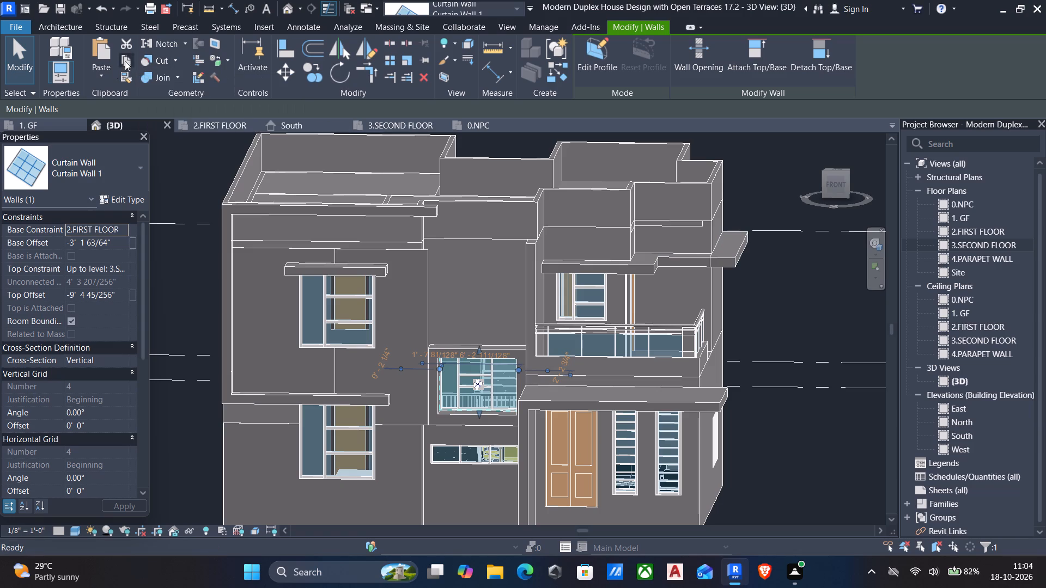
pyautogui.click(95, 75)
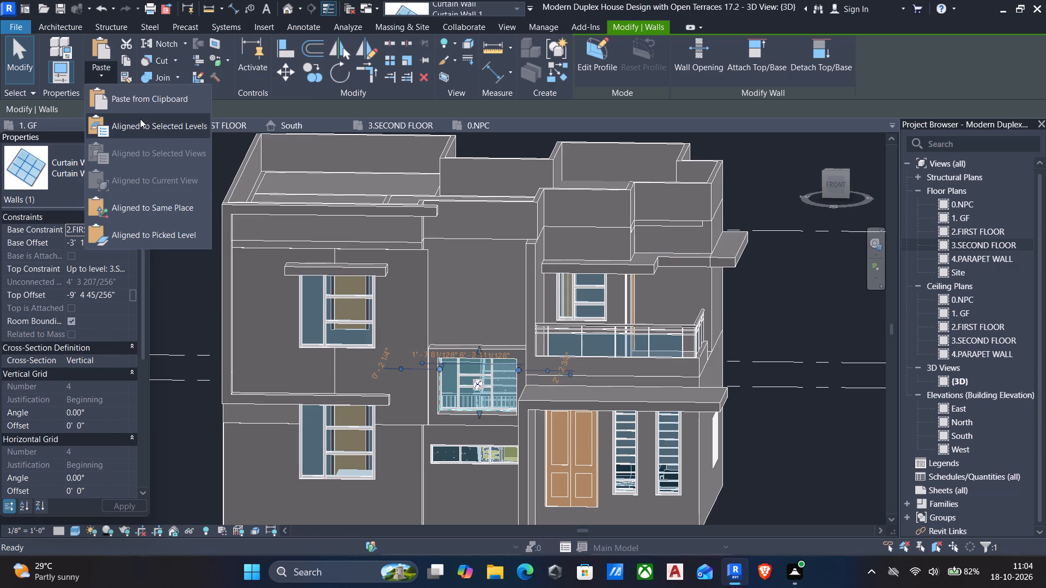
pyautogui.click(142, 124)
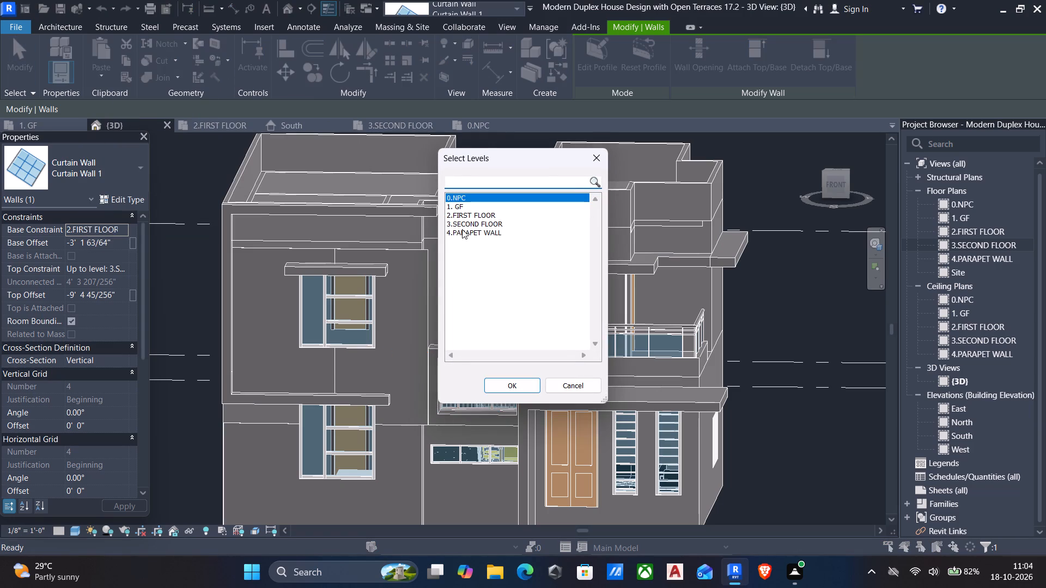
pyautogui.click(467, 223)
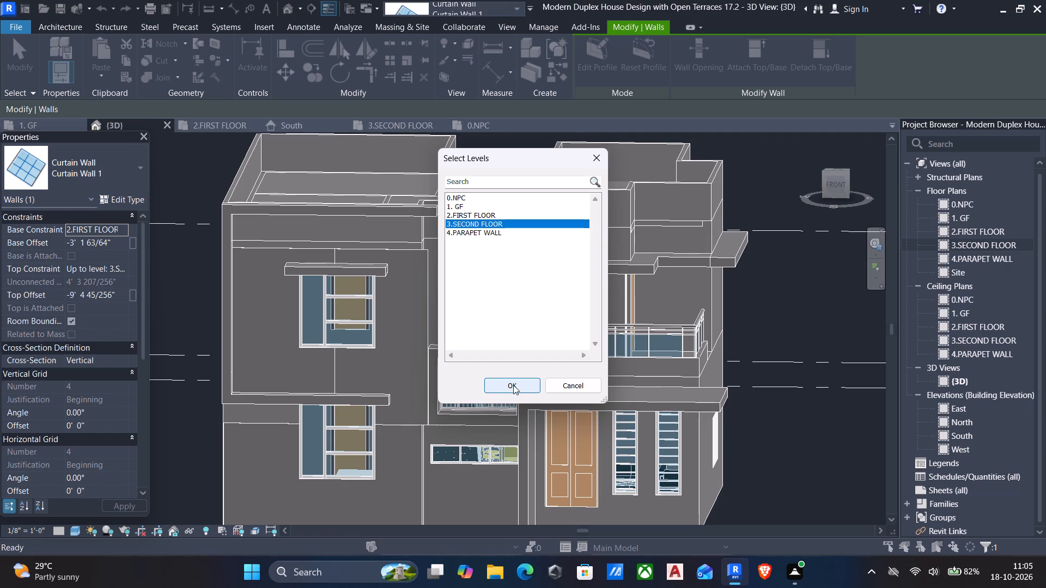
pyautogui.click(513, 385)
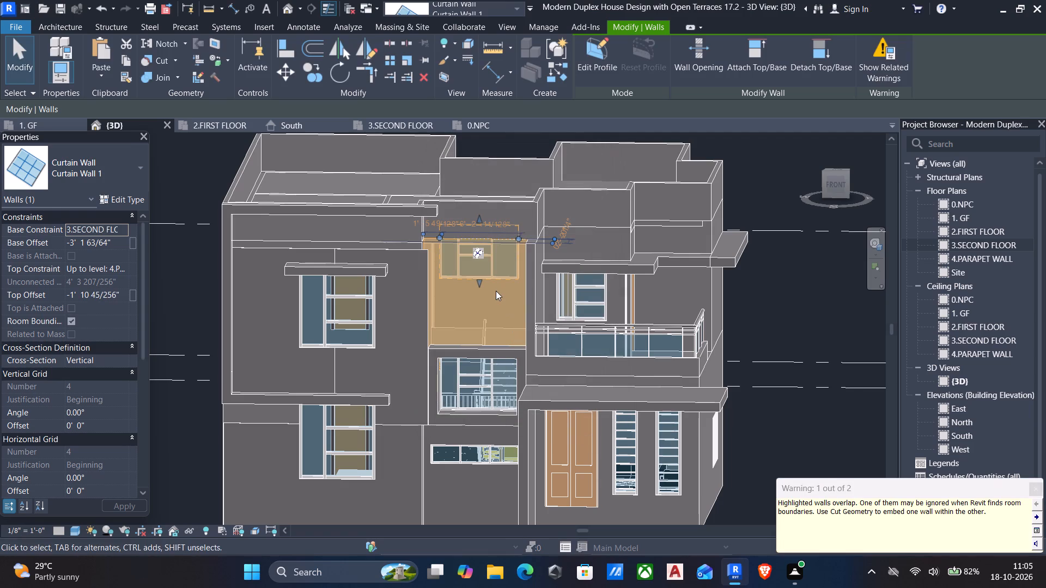
pyautogui.press('Escape')
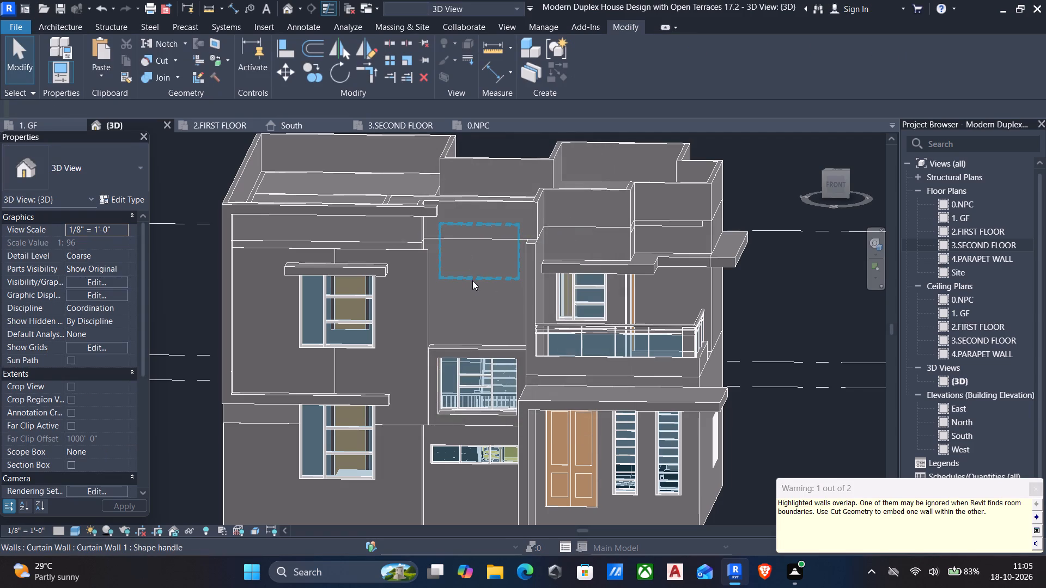
pyautogui.click(472, 276)
pyautogui.press('Escape')
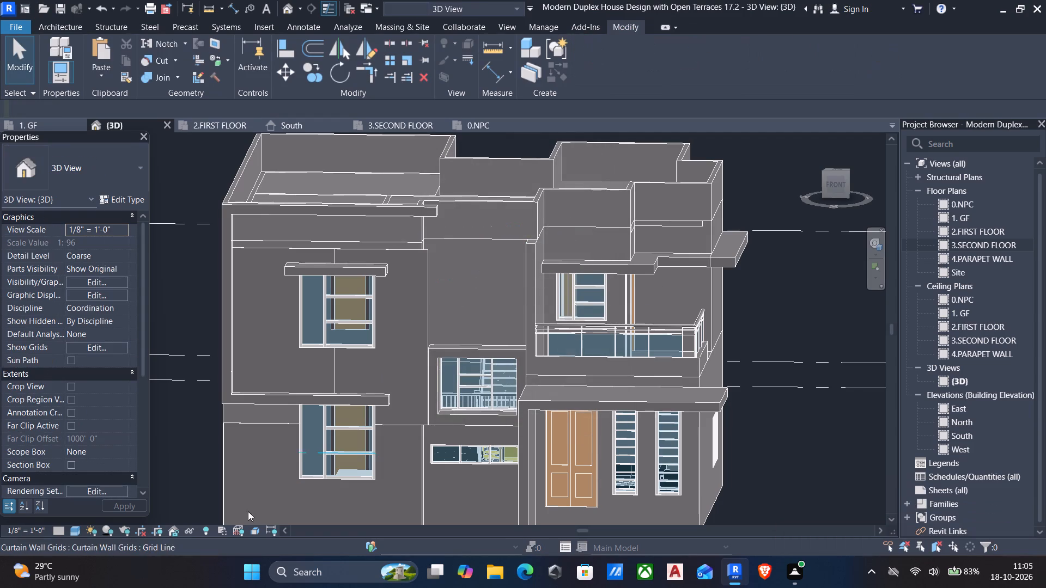
# In Wireframe style, lower the copied second-floor curtain wall's top to an offset of -3' 6", deleting the mullions left without a grid.
pyautogui.click(79, 529)
pyautogui.click(105, 449)
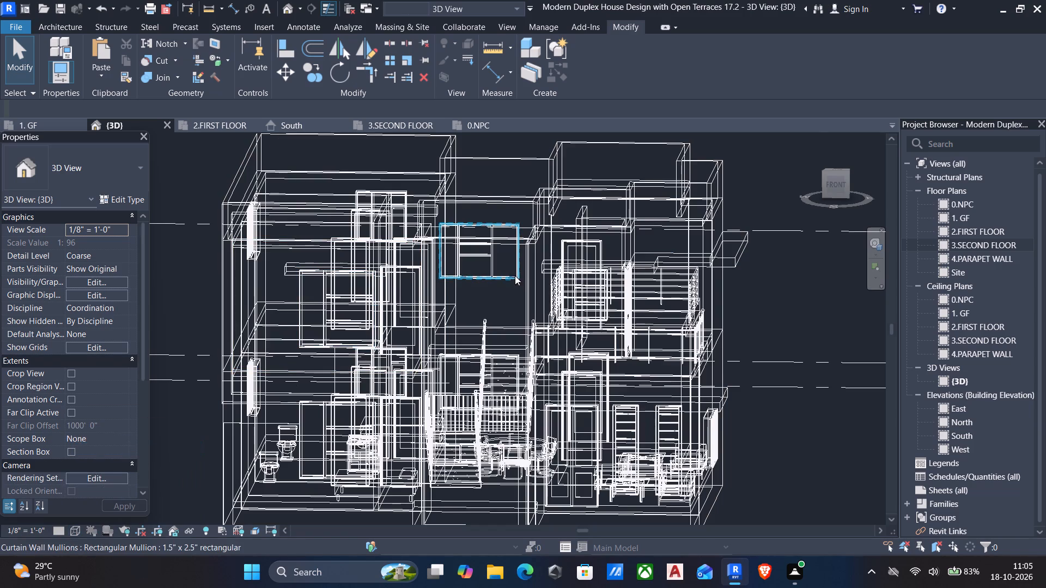
pyautogui.scroll(3, 510, 271)
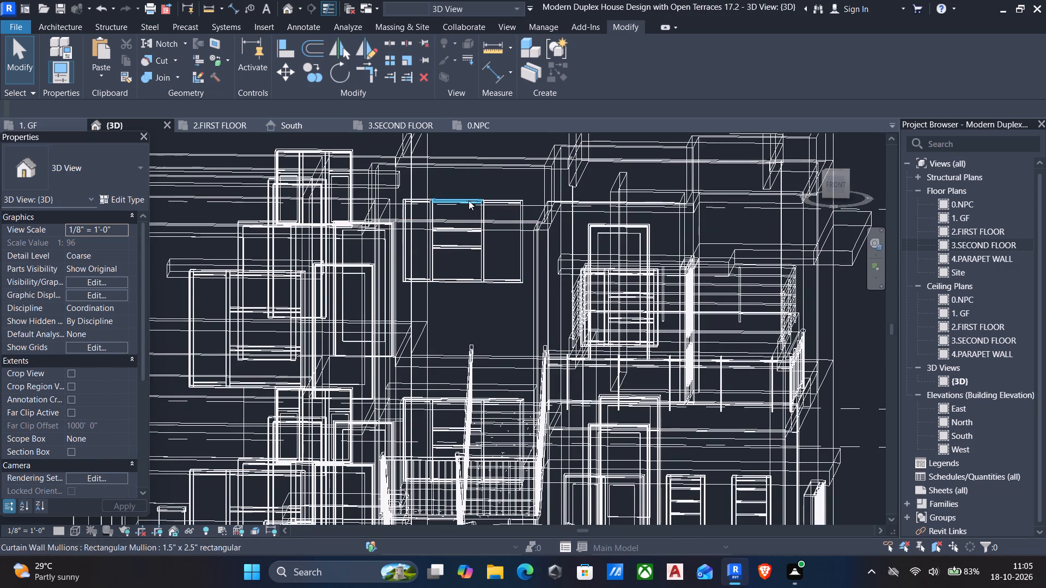
pyautogui.click(469, 200)
pyautogui.press('Escape')
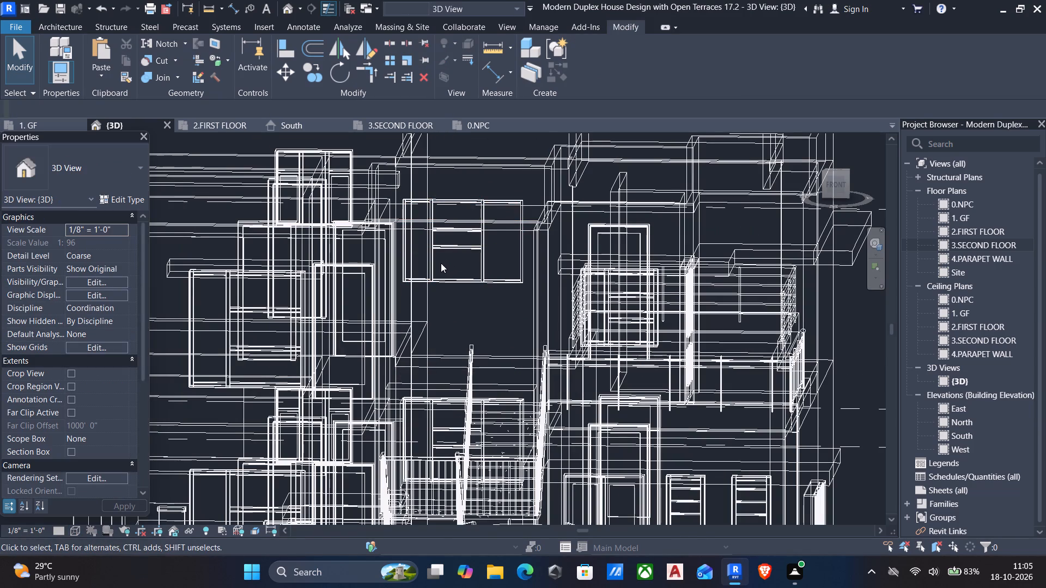
pyautogui.click(436, 262)
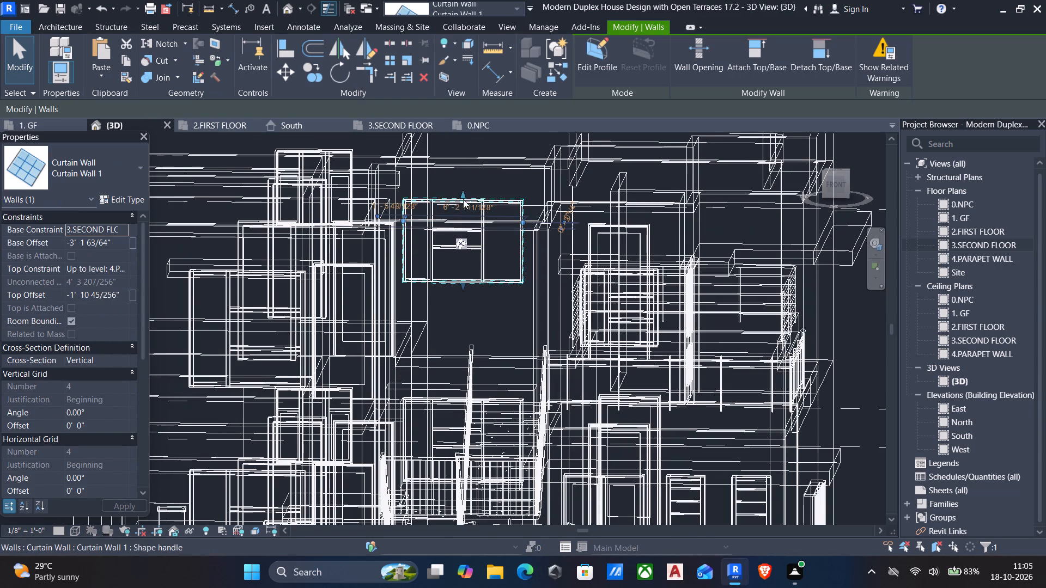
pyautogui.scroll(3, 463, 258)
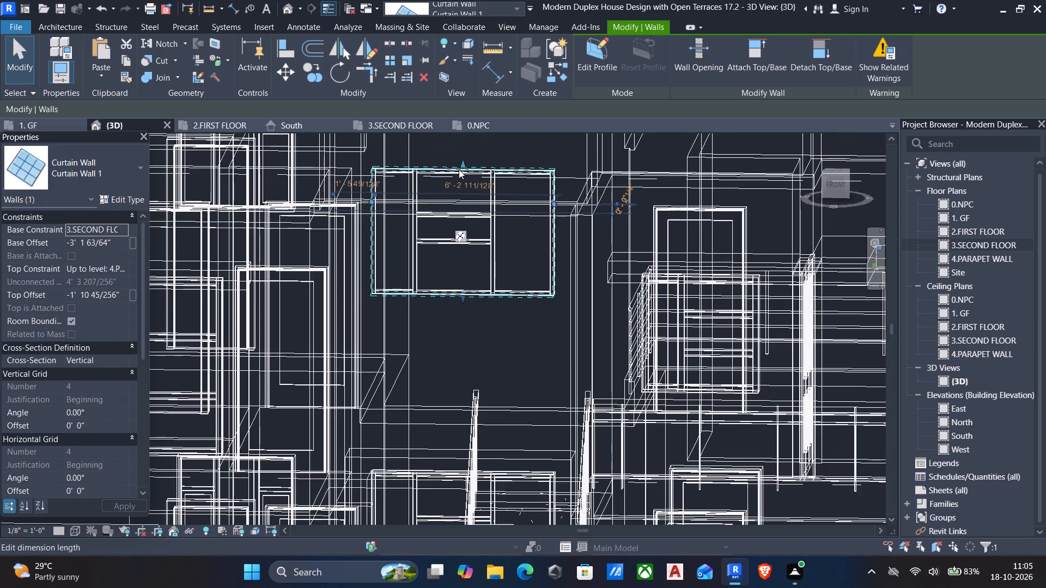
pyautogui.moveTo(461, 164); pyautogui.dragTo(461, 221)
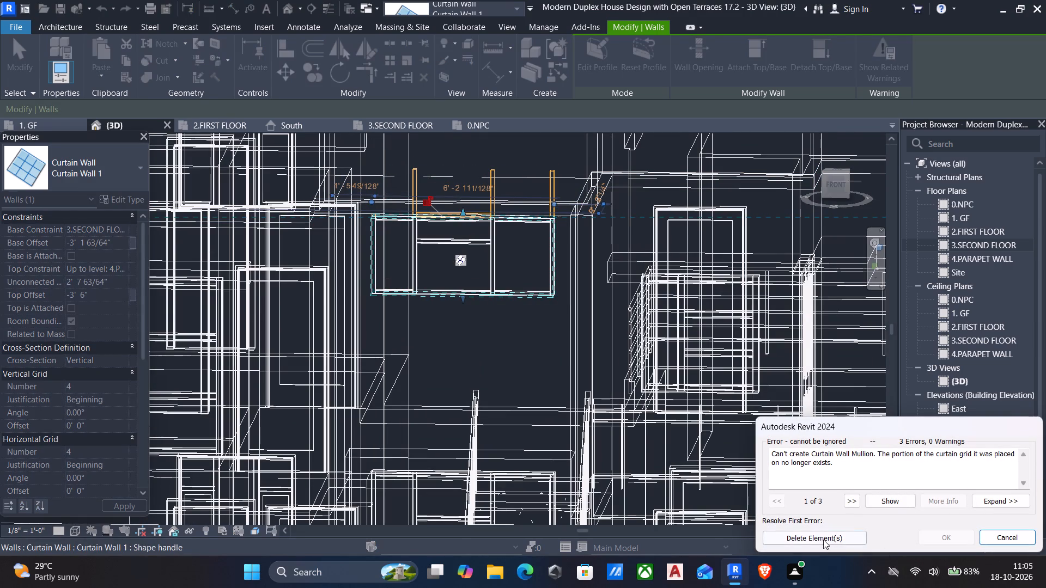
pyautogui.click(823, 540)
pyautogui.scroll(3, 486, 252)
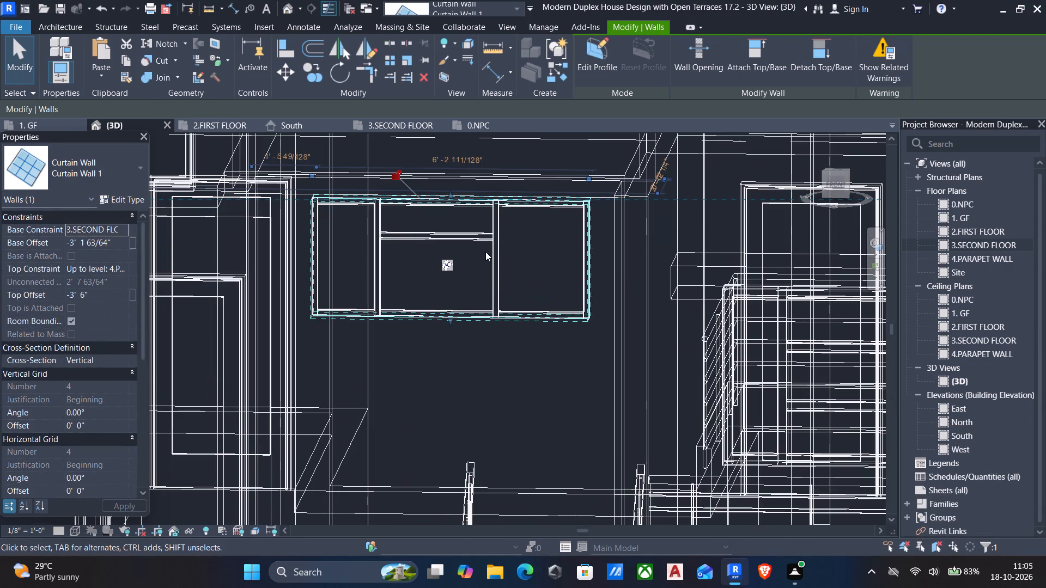
pyautogui.press('Escape')
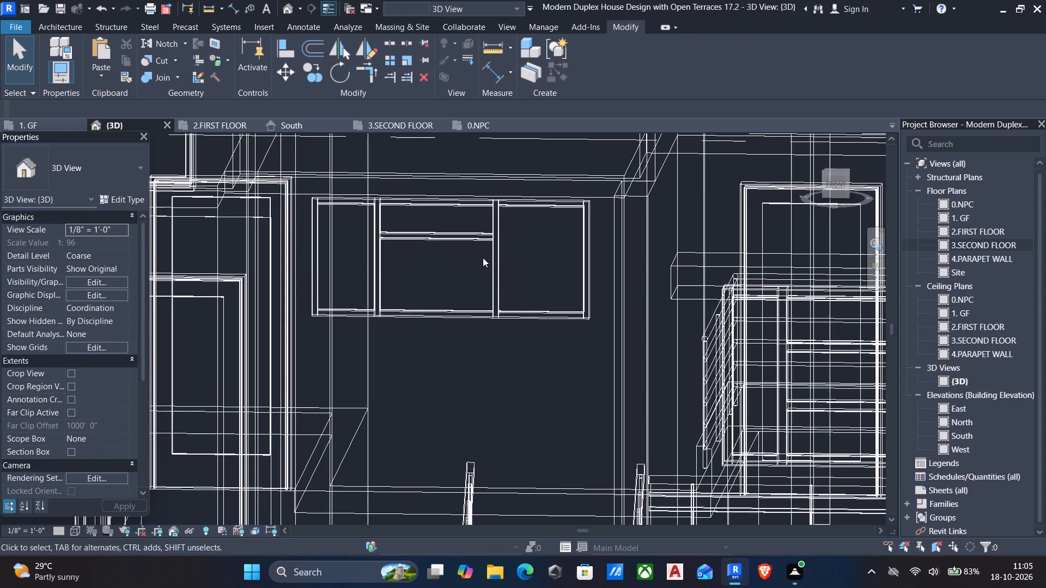
# Set the 3D view's visual style to Shaded.
pyautogui.scroll(-4, 489, 310)
pyautogui.moveTo(514, 355); pyautogui.dragTo(568, 320, button='middle')
pyautogui.scroll(-3, 569, 318)
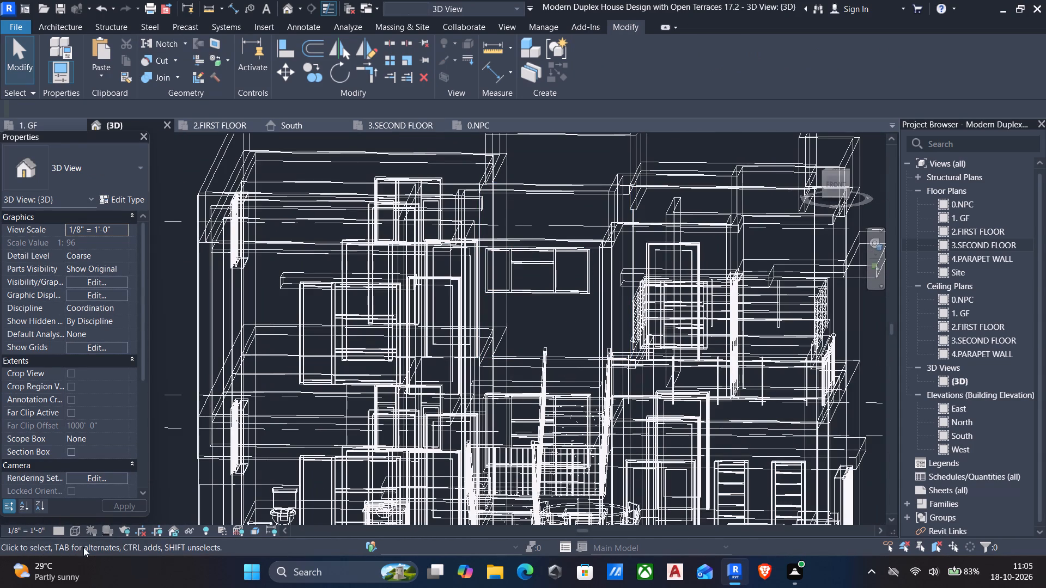
pyautogui.click(77, 529)
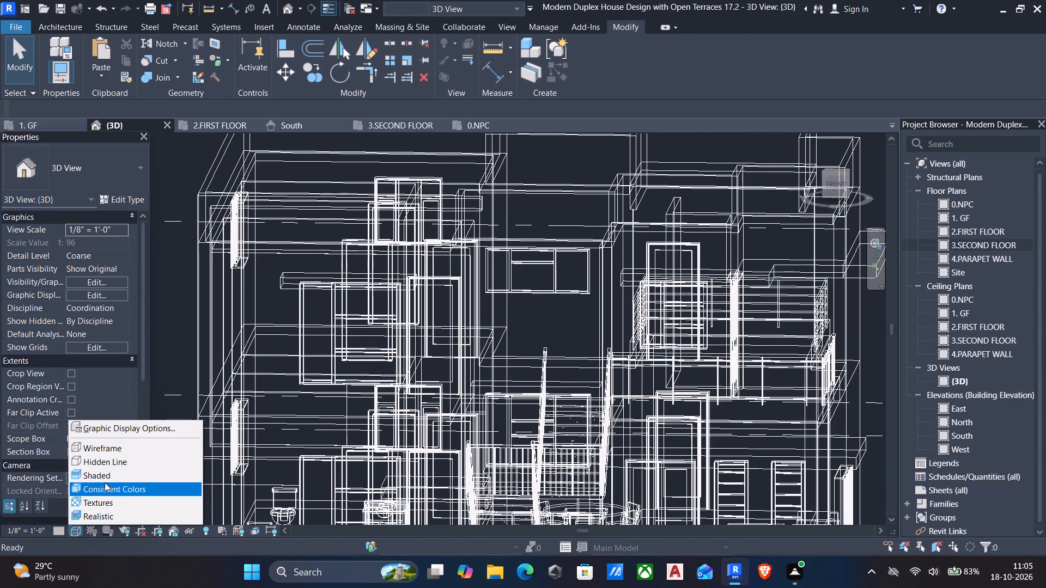
pyautogui.click(102, 470)
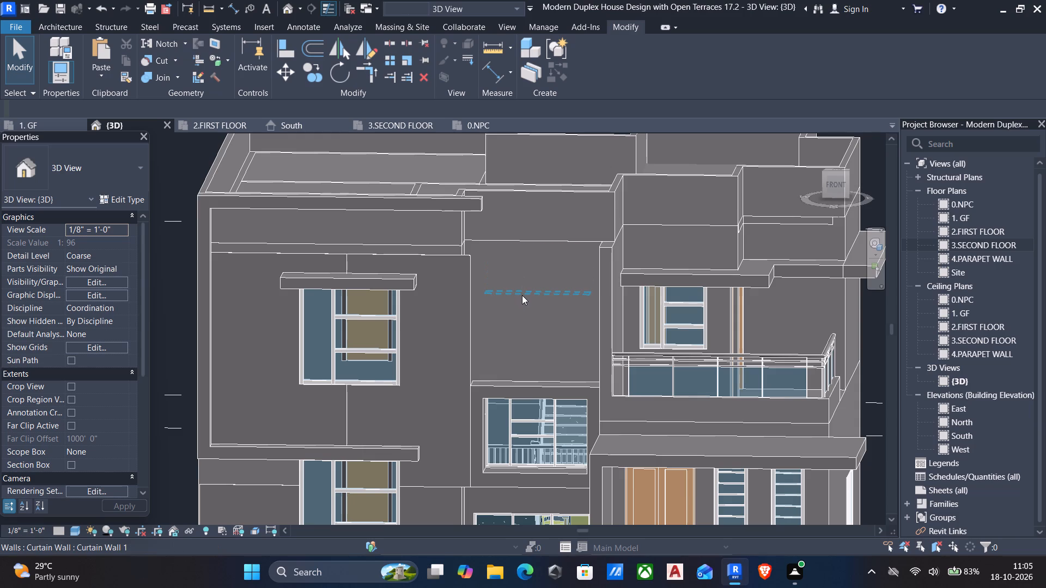
# Set the 3D view's visual style to Wireframe.
pyautogui.moveTo(526, 342); pyautogui.dragTo(530, 330, button='middle')
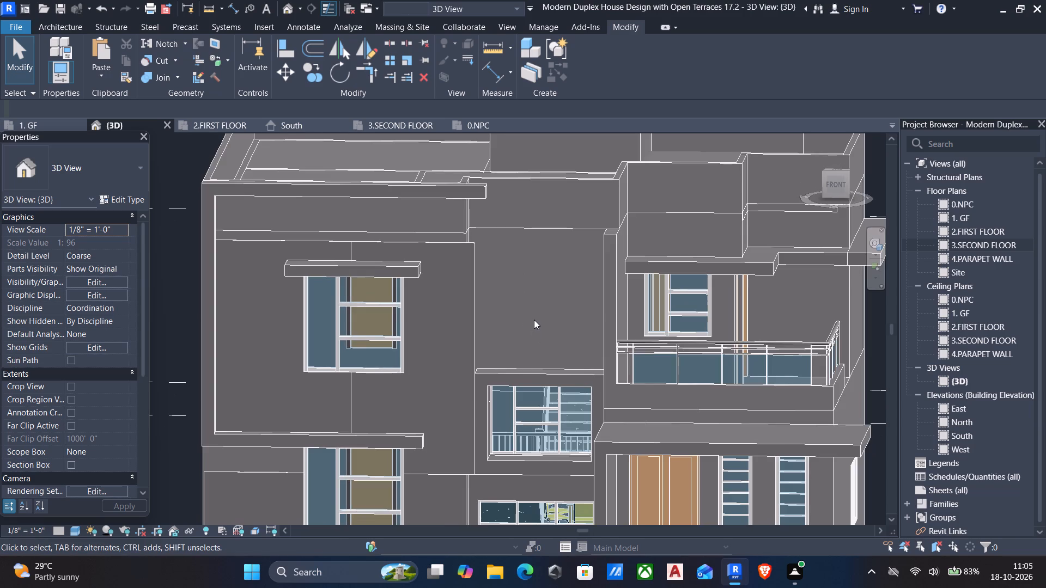
pyautogui.click(80, 528)
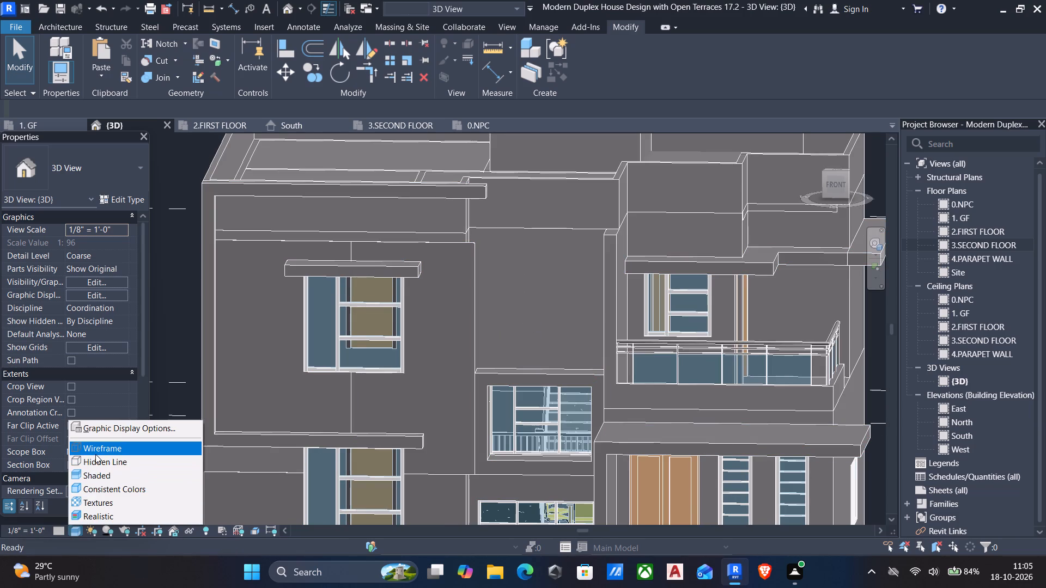
pyautogui.click(94, 451)
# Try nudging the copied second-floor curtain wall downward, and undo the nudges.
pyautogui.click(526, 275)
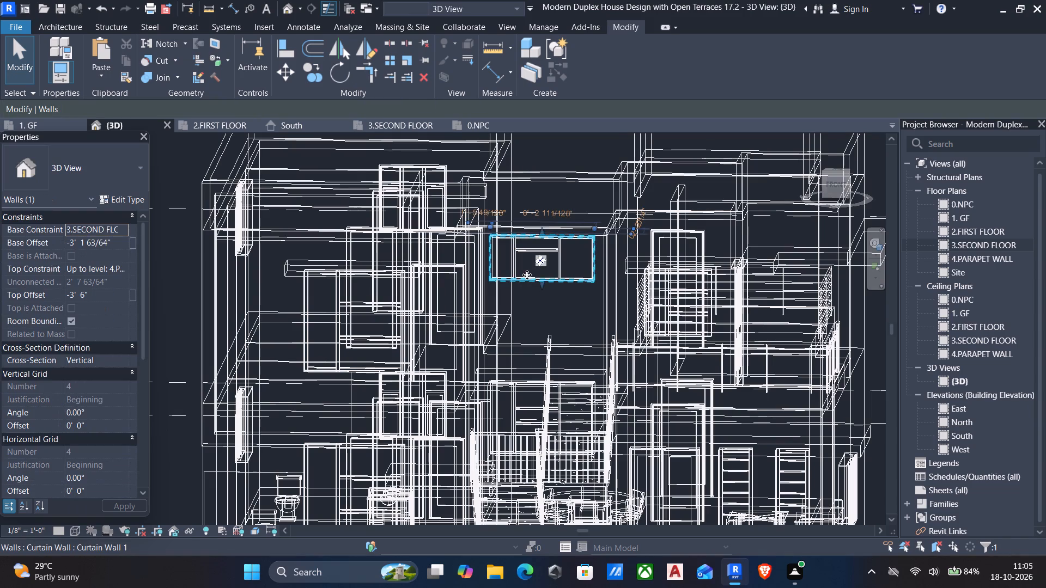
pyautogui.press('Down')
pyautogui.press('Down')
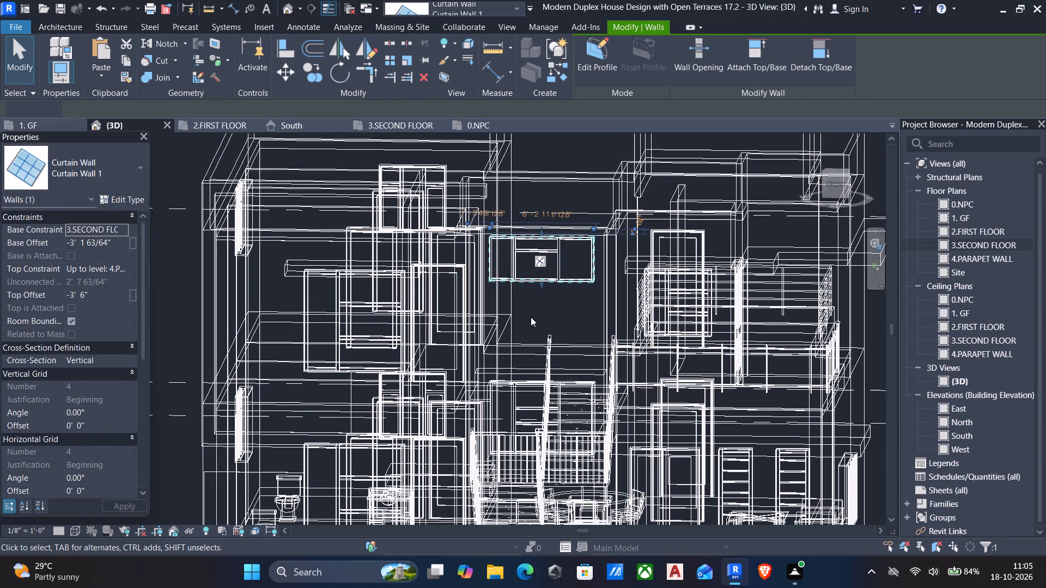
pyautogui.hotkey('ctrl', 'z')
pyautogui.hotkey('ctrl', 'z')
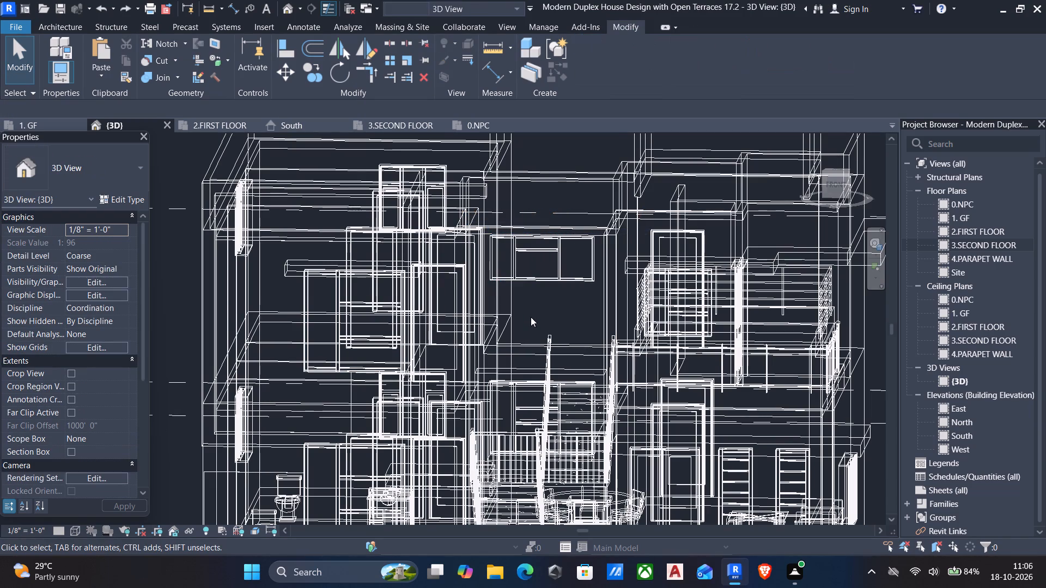
# Stretch the second-floor curtain wall's bottom to a base offset of about -7' 11" and lower its top, forming a short band above the first-floor window.
pyautogui.click(556, 275)
pyautogui.moveTo(539, 280); pyautogui.dragTo(535, 356)
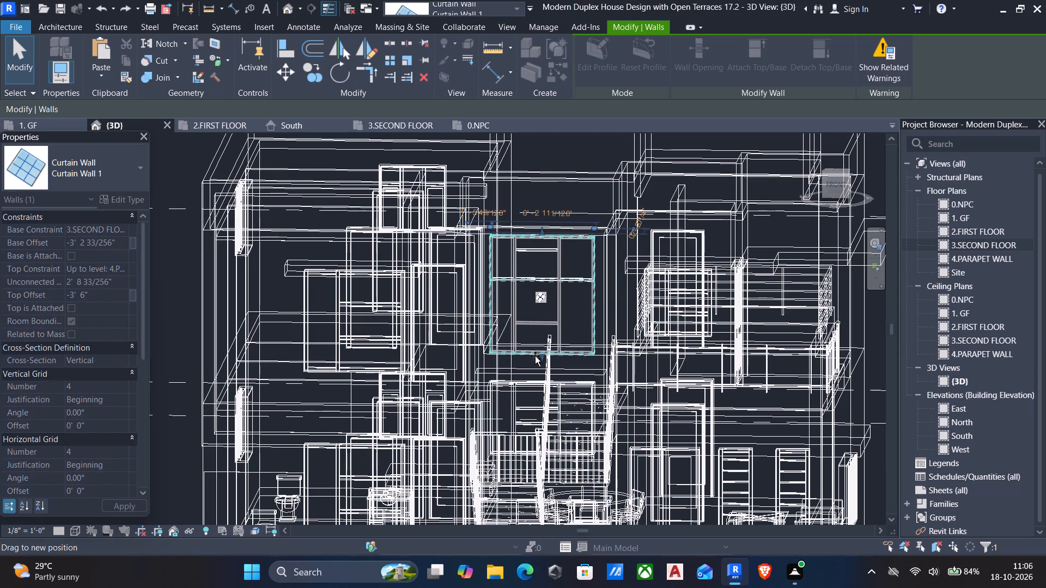
pyautogui.moveTo(535, 356); pyautogui.dragTo(535, 357)
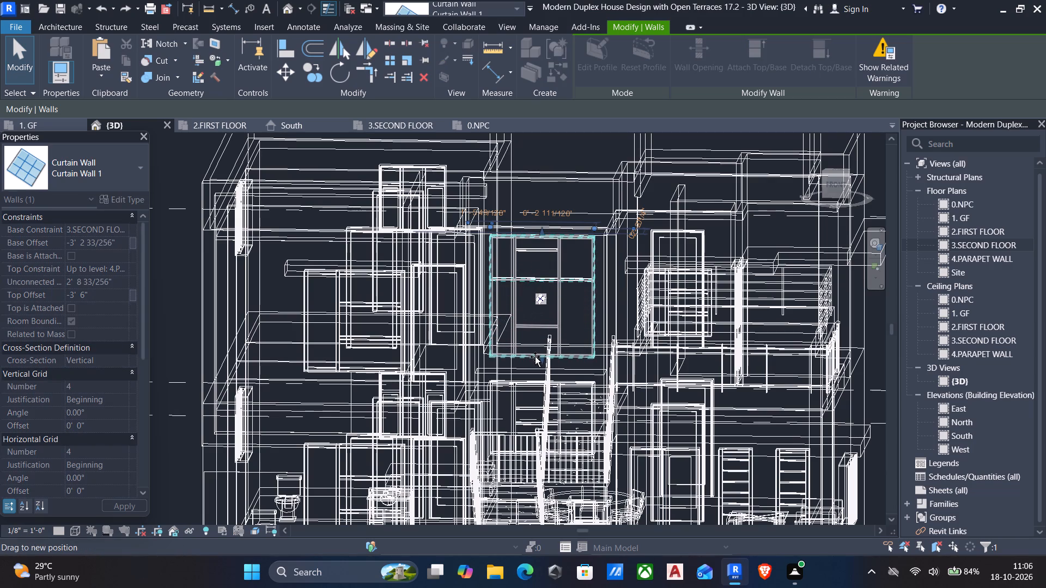
pyautogui.moveTo(535, 357); pyautogui.dragTo(539, 366)
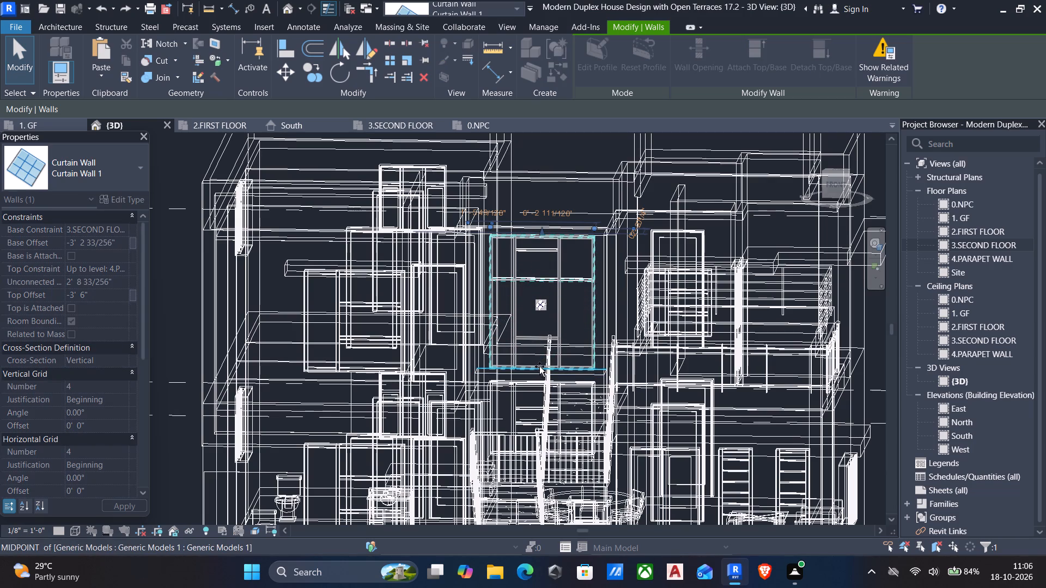
pyautogui.moveTo(539, 366); pyautogui.dragTo(538, 359)
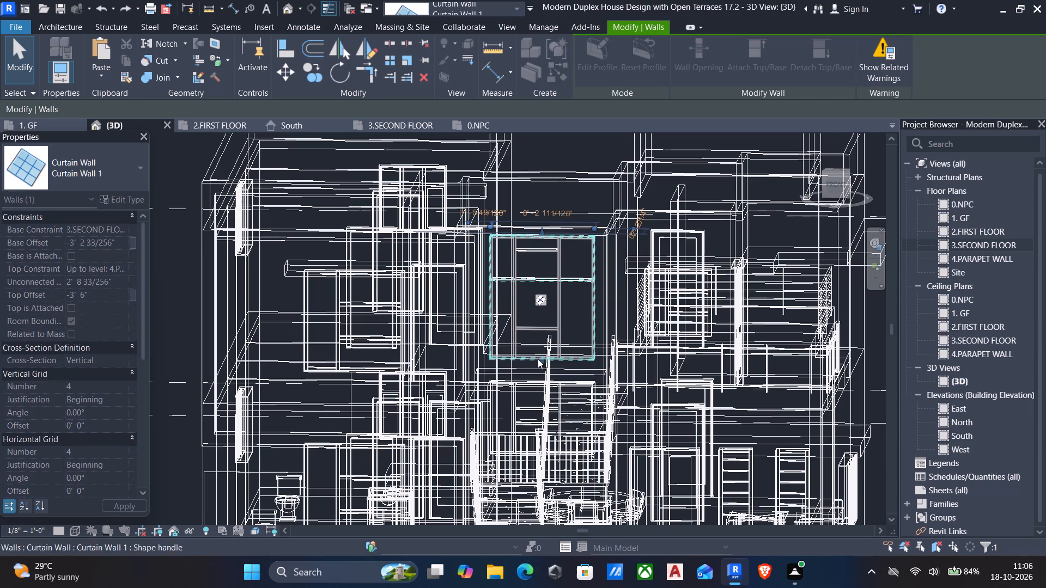
pyautogui.moveTo(543, 232); pyautogui.dragTo(533, 291)
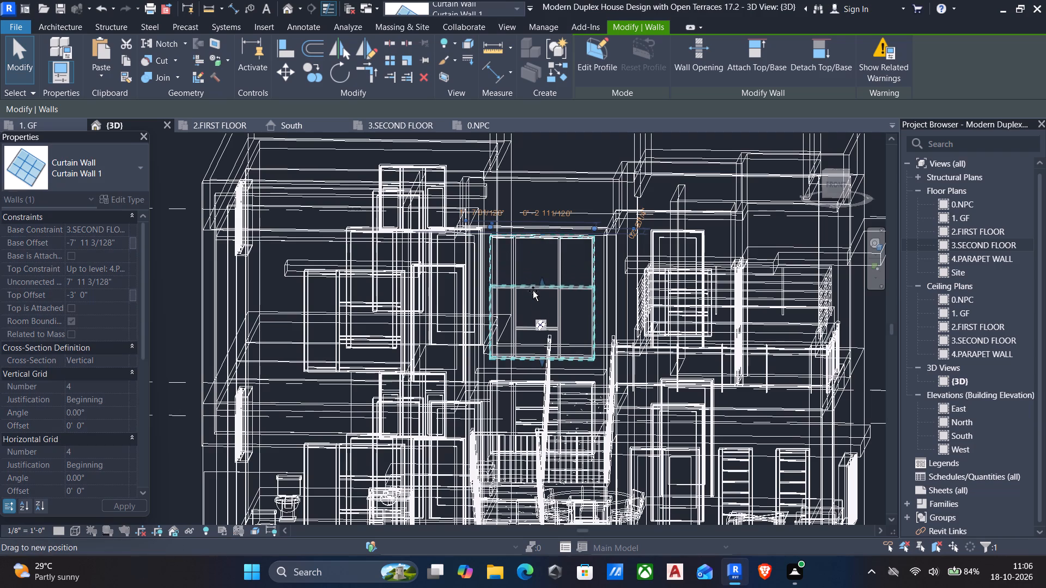
pyautogui.moveTo(533, 291); pyautogui.dragTo(527, 317)
pyautogui.press('Escape')
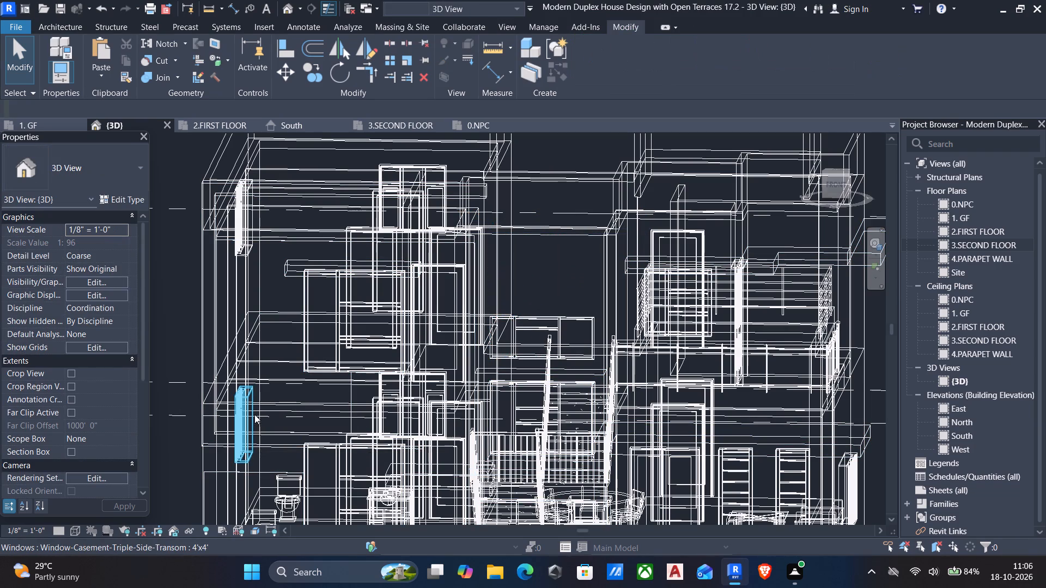
# Check the facade in Shaded style from the front.
pyautogui.click(80, 530)
pyautogui.click(99, 475)
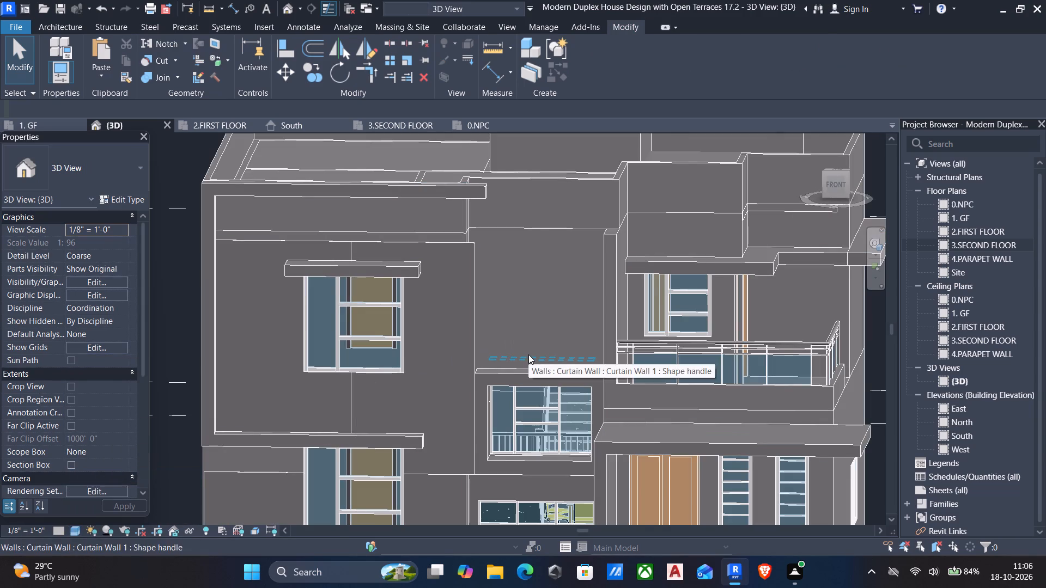
pyautogui.click(841, 183)
pyautogui.scroll(8, 494, 407)
pyautogui.scroll(1, 425, 384)
pyautogui.moveTo(425, 384); pyautogui.dragTo(494, 417, button='middle')
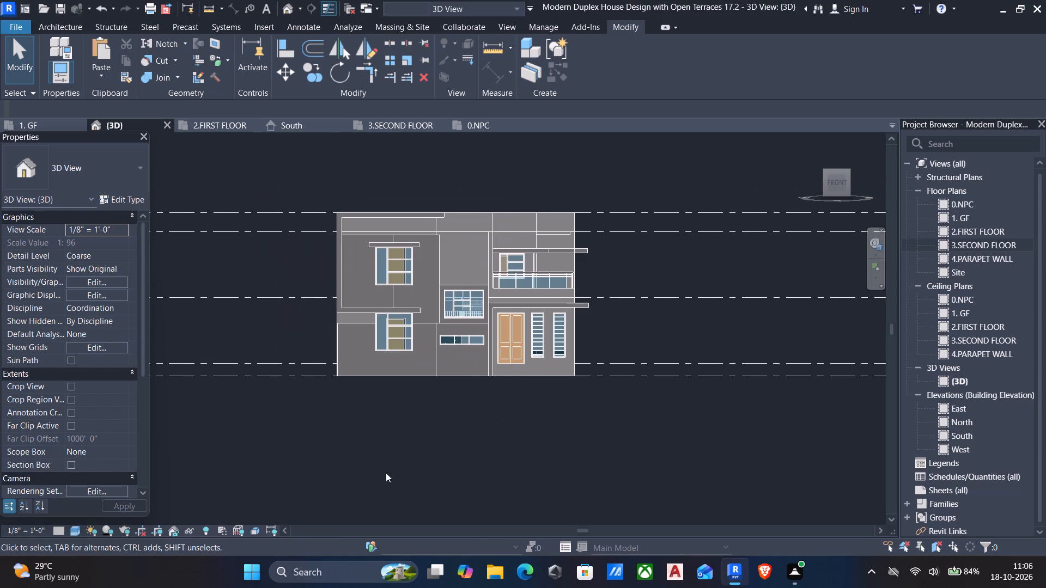
# In Wireframe style, delete the lower vertical mullions and the horizontal mullion inside the second-floor curtain wall.
pyautogui.click(67, 528)
pyautogui.click(70, 526)
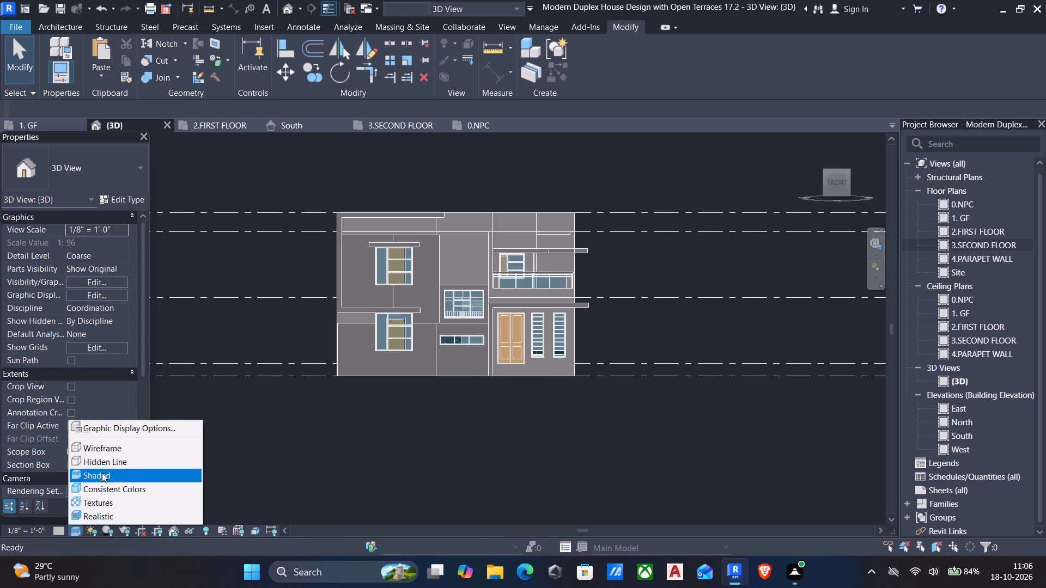
pyautogui.click(107, 449)
pyautogui.scroll(5, 514, 258)
pyautogui.scroll(2, 413, 316)
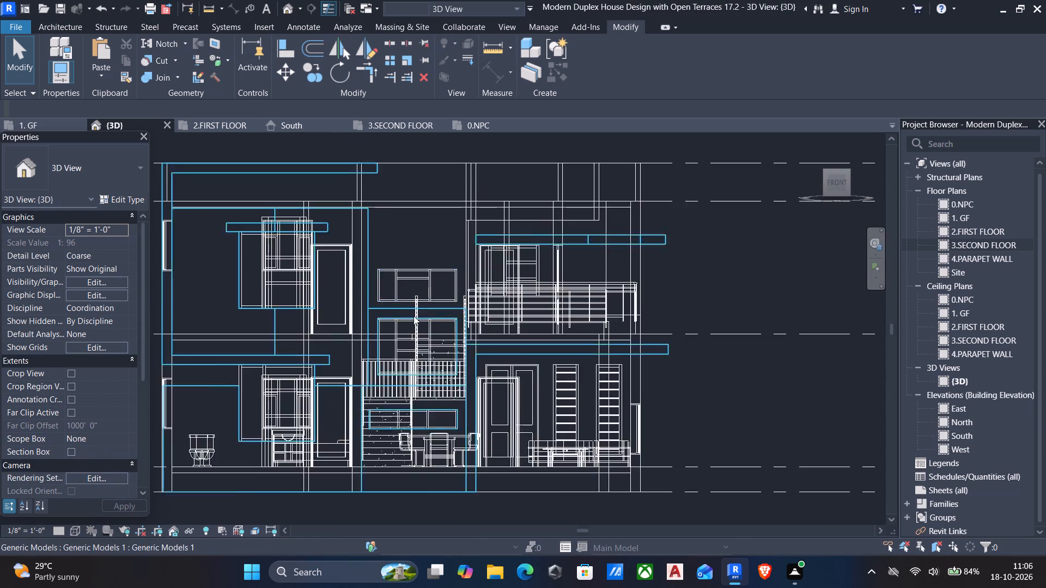
pyautogui.scroll(3, 413, 316)
pyautogui.click(379, 262)
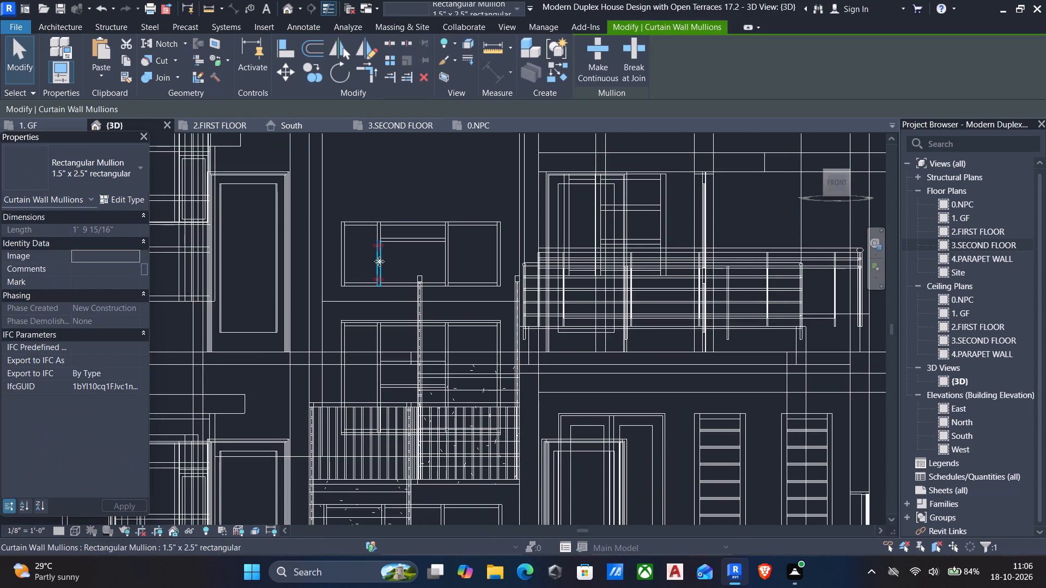
pyautogui.press('Delete')
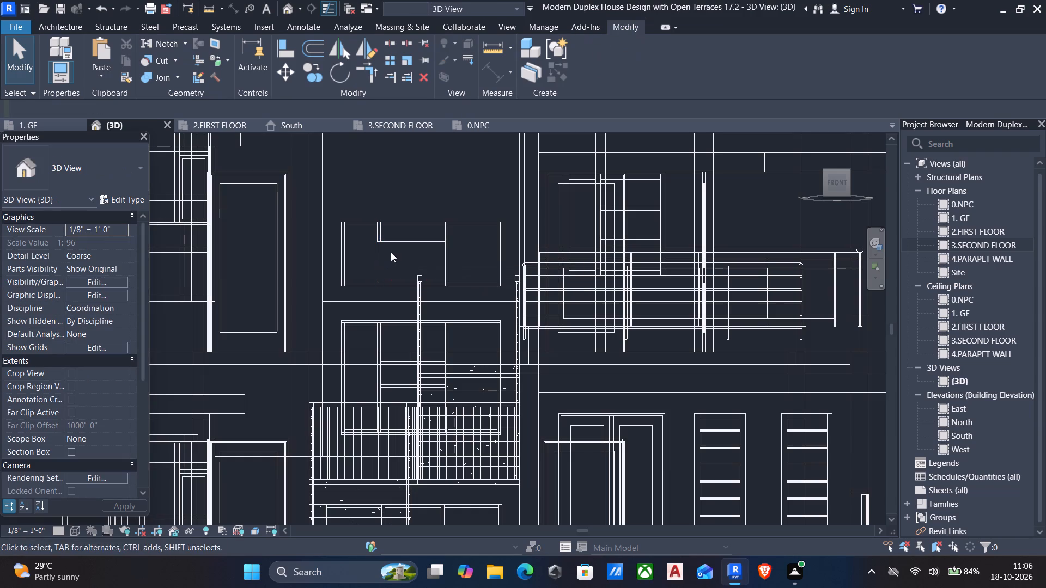
pyautogui.click(396, 245)
pyautogui.press('Delete')
pyautogui.click(446, 258)
pyautogui.press('Delete')
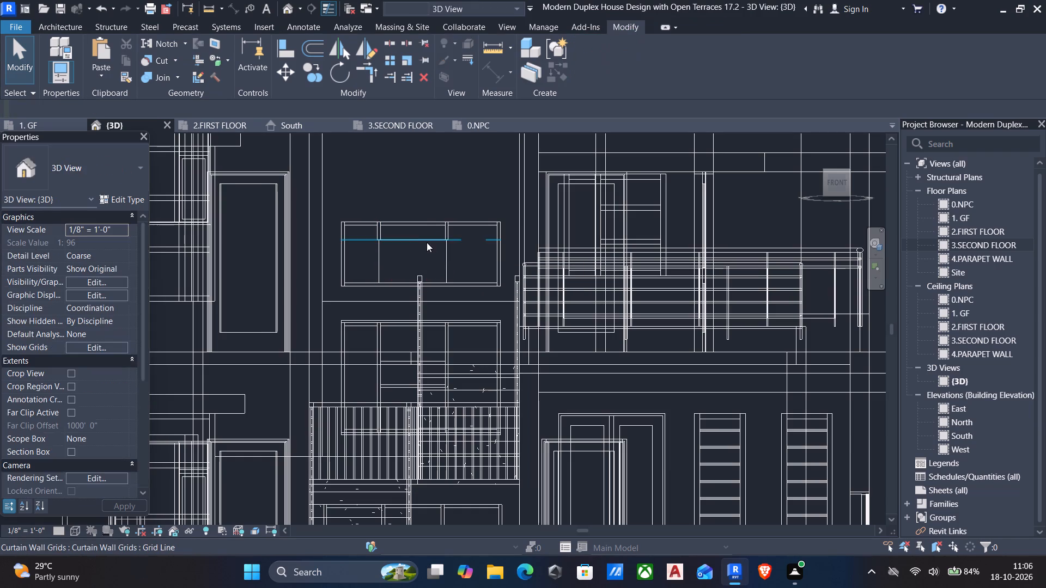
# Delete the horizontal grid line and both vertical grid lines of the second-floor curtain wall, keeping only its border frame.
pyautogui.click(427, 242)
pyautogui.press('Delete')
pyautogui.click(445, 256)
pyautogui.press('Delete')
pyautogui.click(379, 254)
pyautogui.press('Delete')
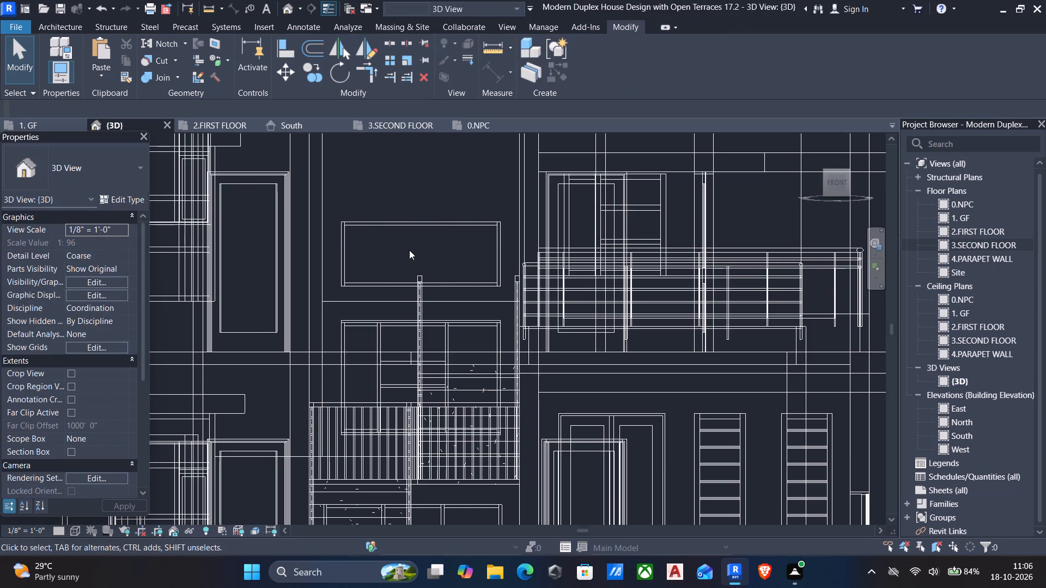
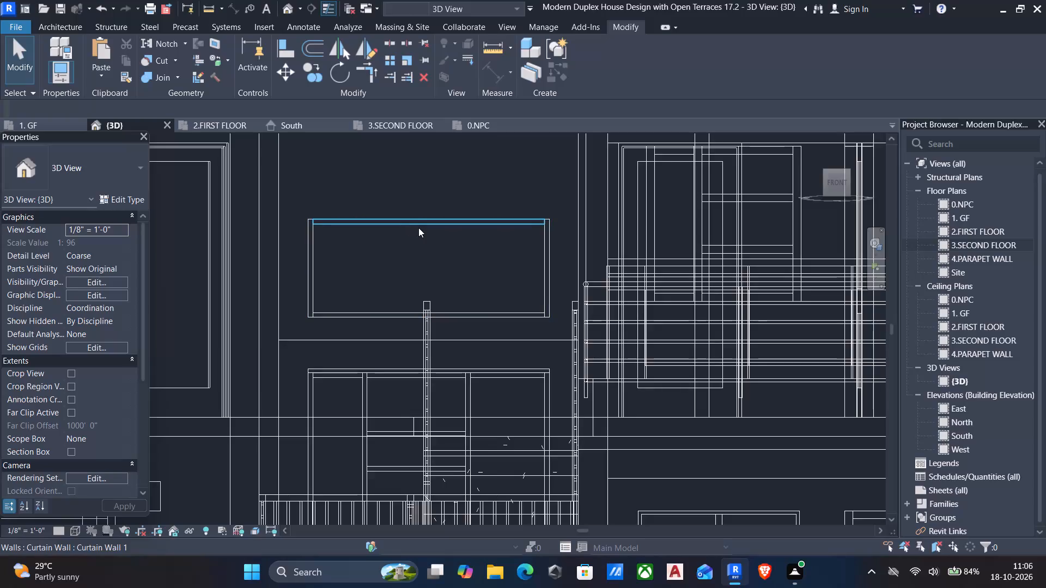
# Delete the four border mullions around the blank curtain wall above the stair window.
pyautogui.click(418, 228)
pyautogui.press('Delete')
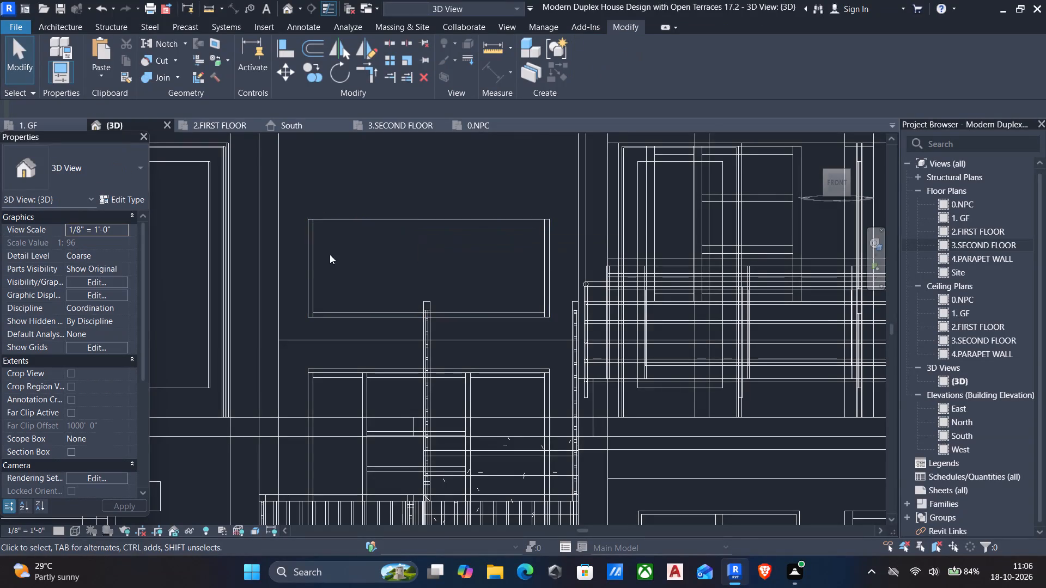
pyautogui.click(315, 265)
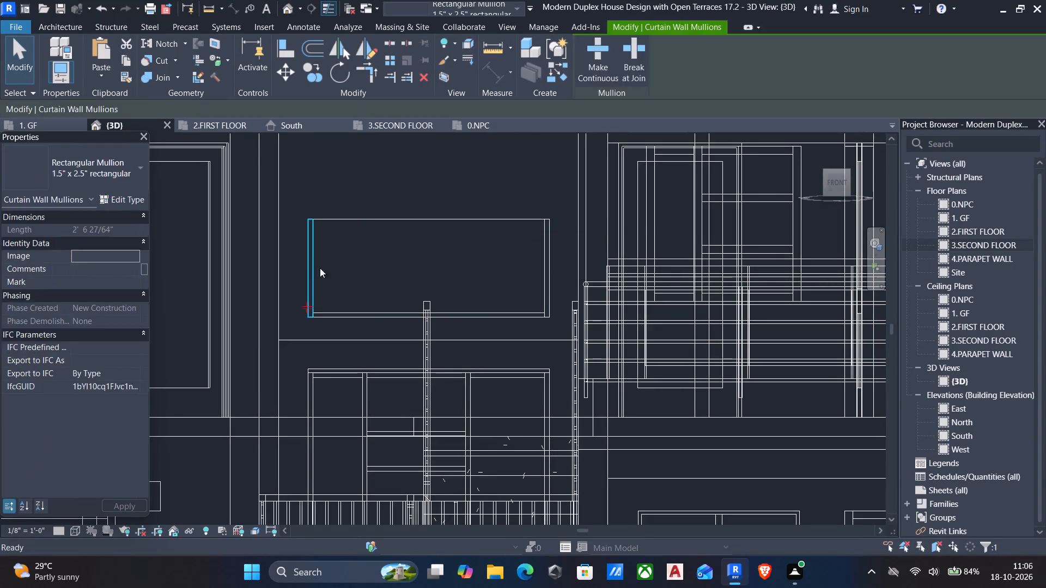
pyautogui.press('Delete')
pyautogui.click(359, 311)
pyautogui.press('Escape')
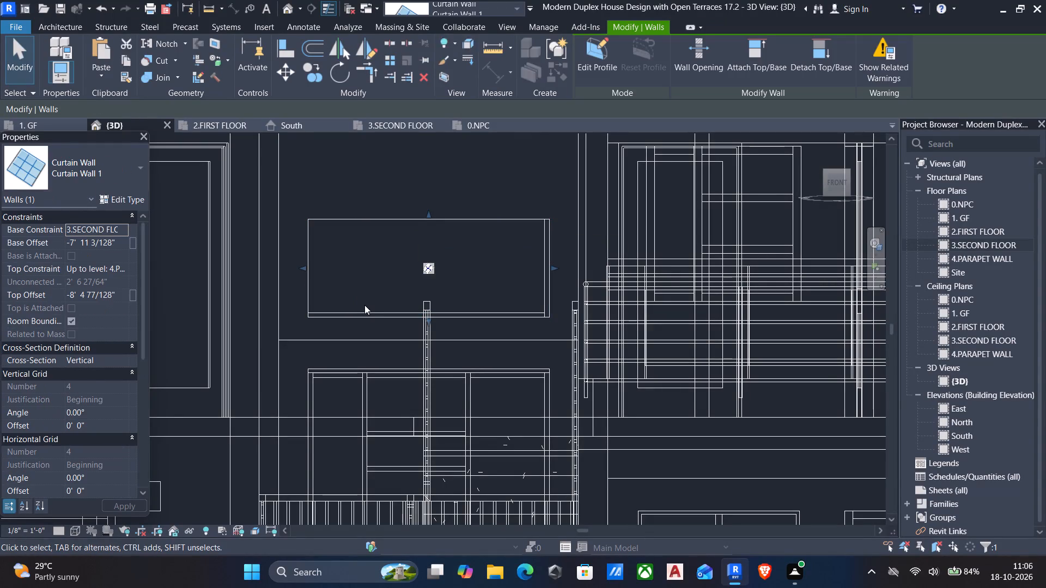
pyautogui.click(367, 308)
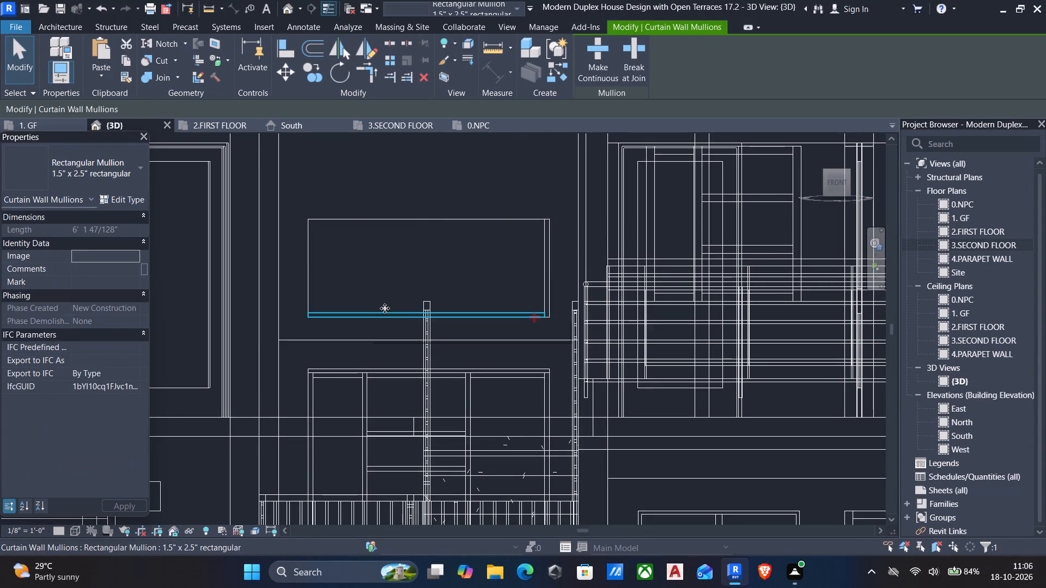
pyautogui.press('Delete')
pyautogui.click(545, 269)
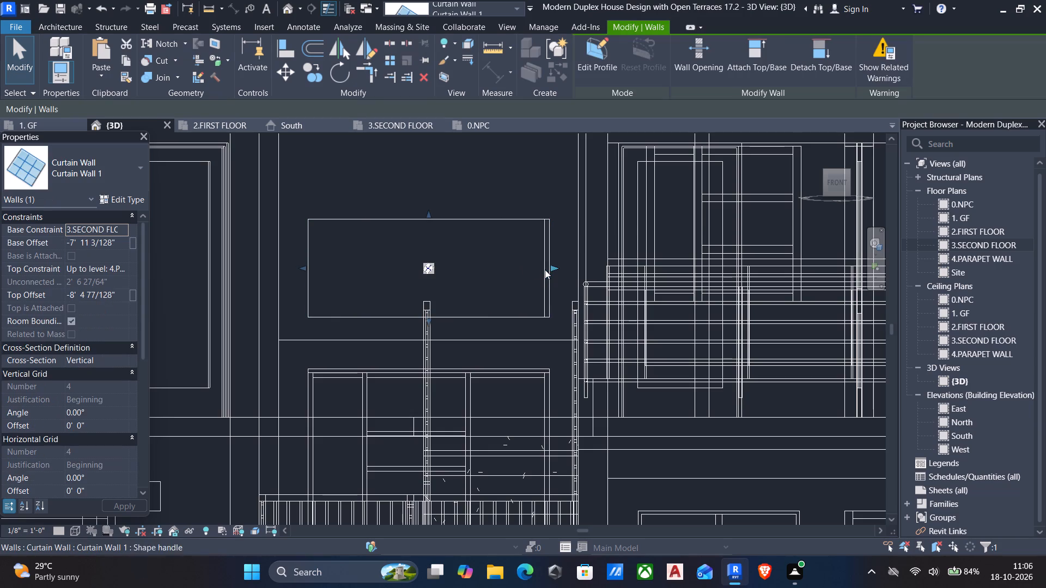
pyautogui.click(541, 274)
pyautogui.click(536, 264)
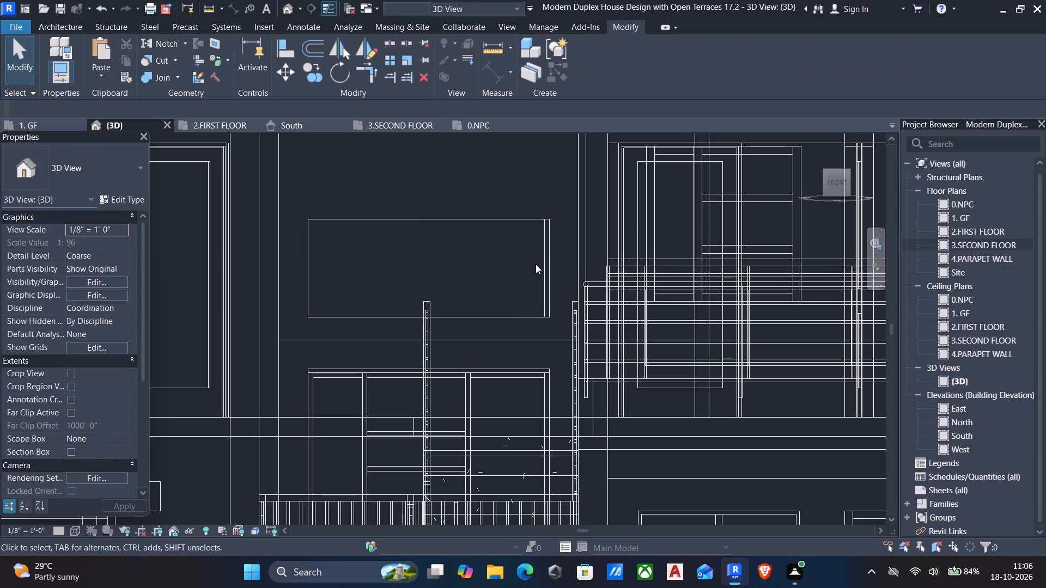
pyautogui.click(541, 261)
pyautogui.press('Delete')
# Lower the top edge of this curtain wall to make it a strip about 1'-0" high.
pyautogui.click(431, 223)
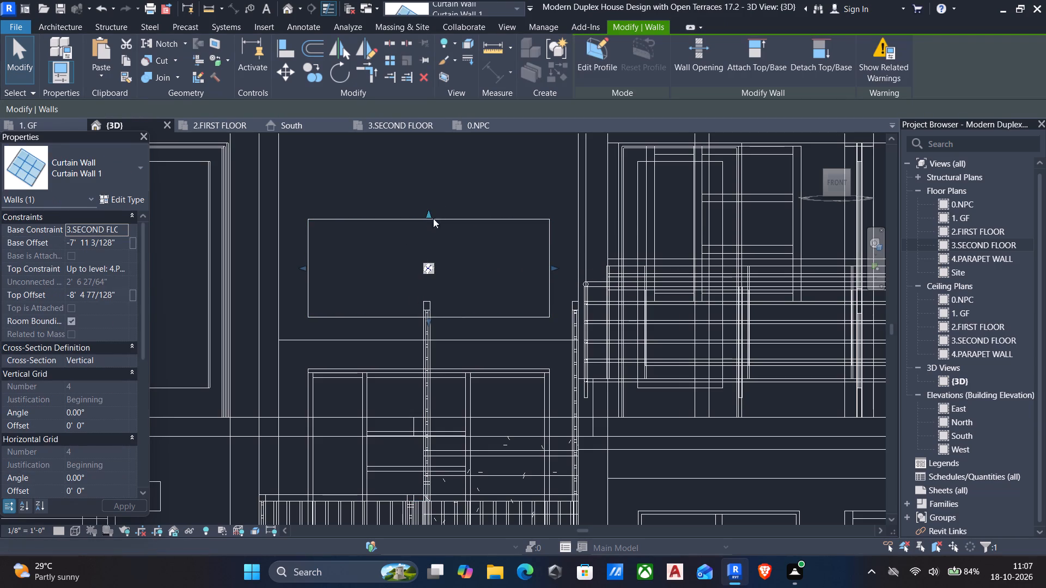
pyautogui.scroll(-1, 427, 213)
pyautogui.moveTo(427, 213); pyautogui.dragTo(427, 238)
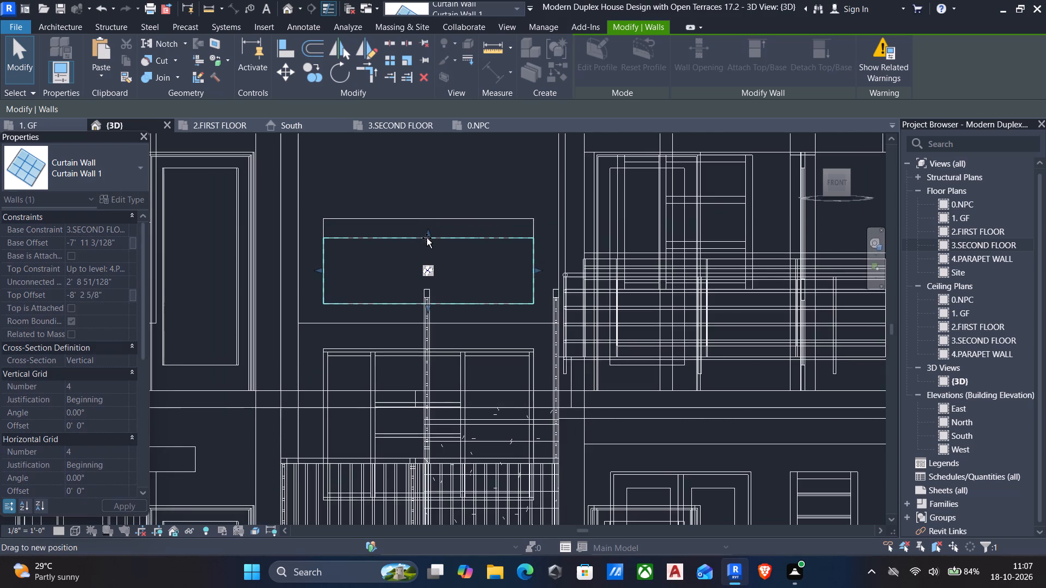
pyautogui.moveTo(427, 238); pyautogui.dragTo(423, 268)
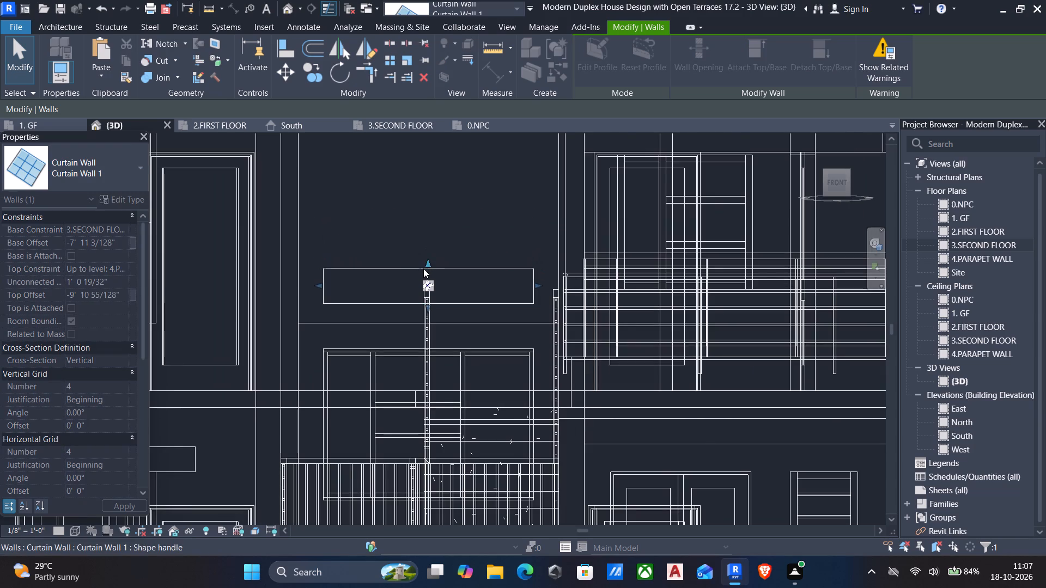
pyautogui.scroll(-2, 405, 249)
pyautogui.middleClick(398, 235)
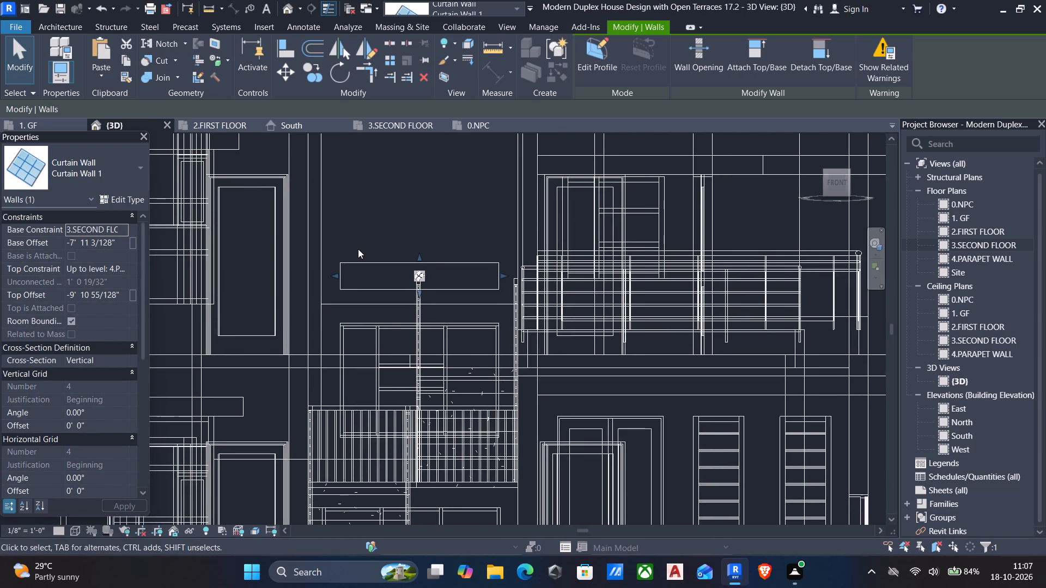
pyautogui.press('Escape')
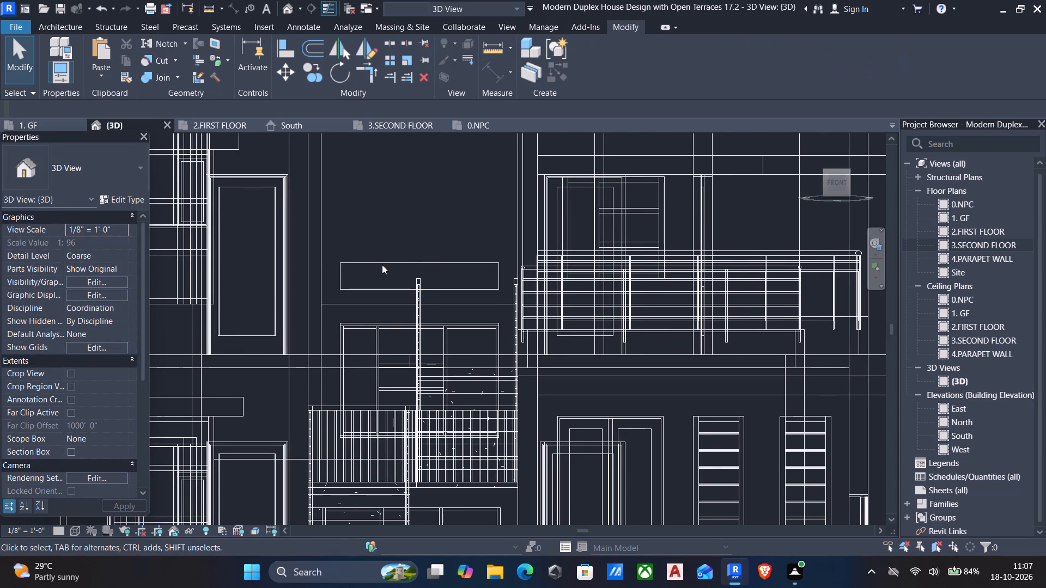
# Copy the curtain wall strip 2'-0" straight up from its lower corner, with Constrain off.
pyautogui.click(382, 265)
pyautogui.press('c')
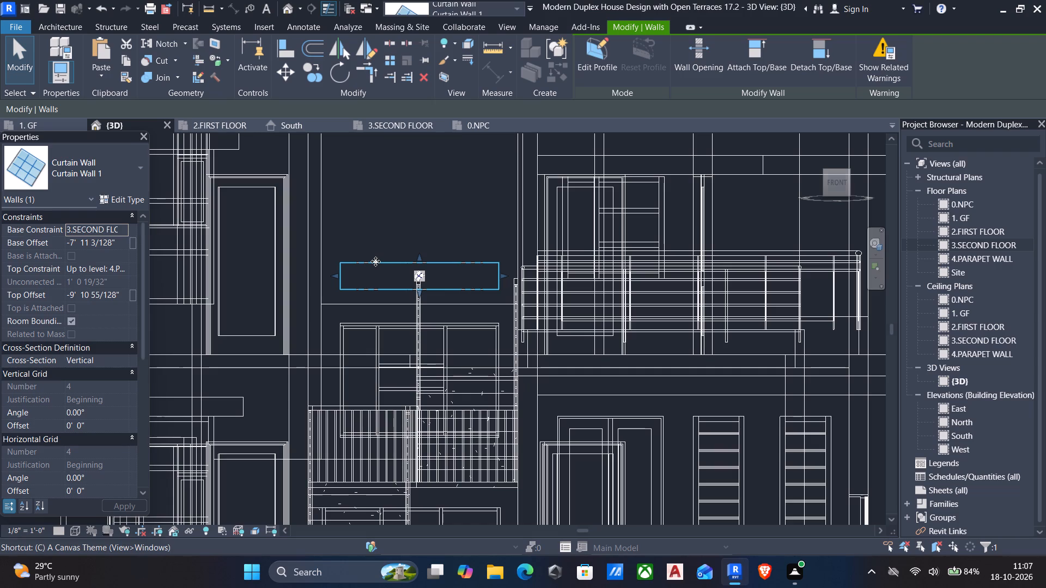
pyautogui.press('o')
pyautogui.click(337, 286)
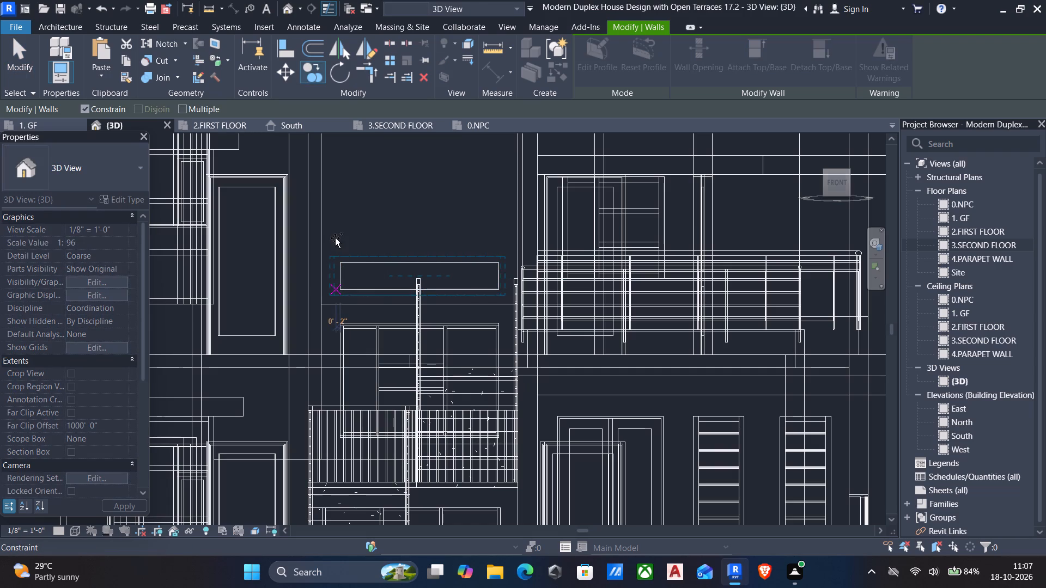
pyautogui.click(85, 107)
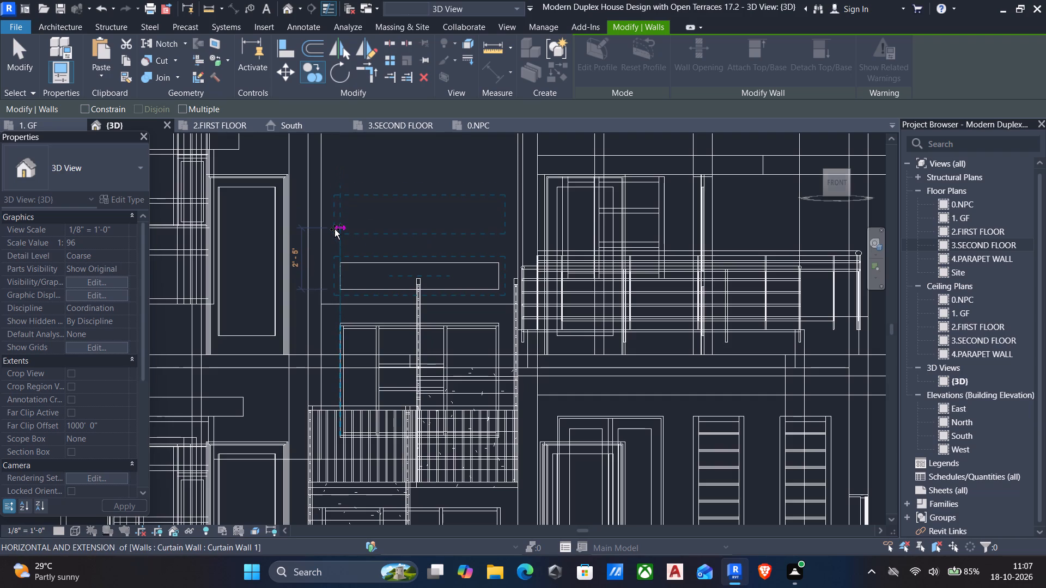
pyautogui.scroll(3, 335, 229)
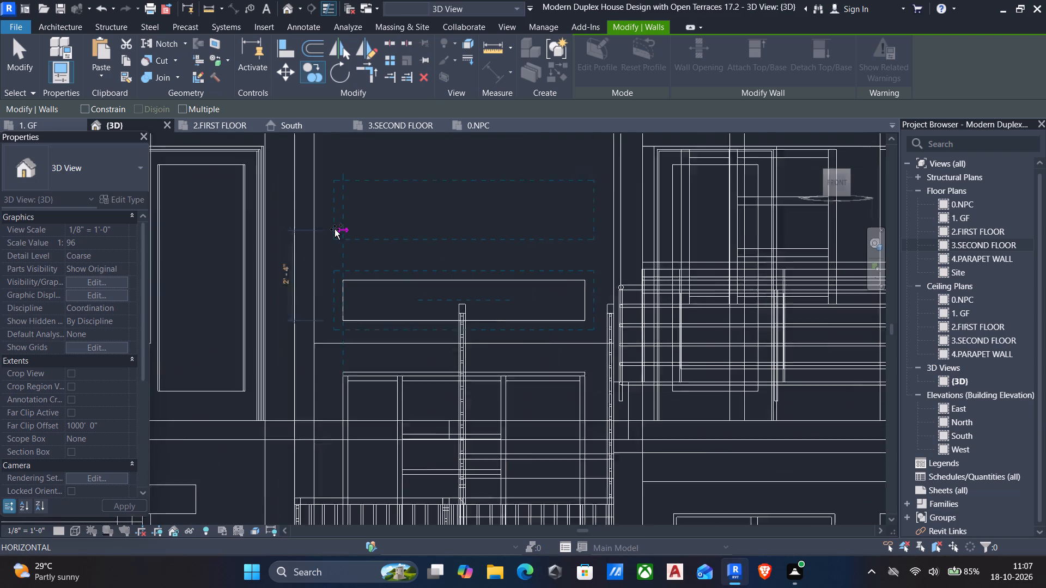
pyautogui.scroll(1, 335, 229)
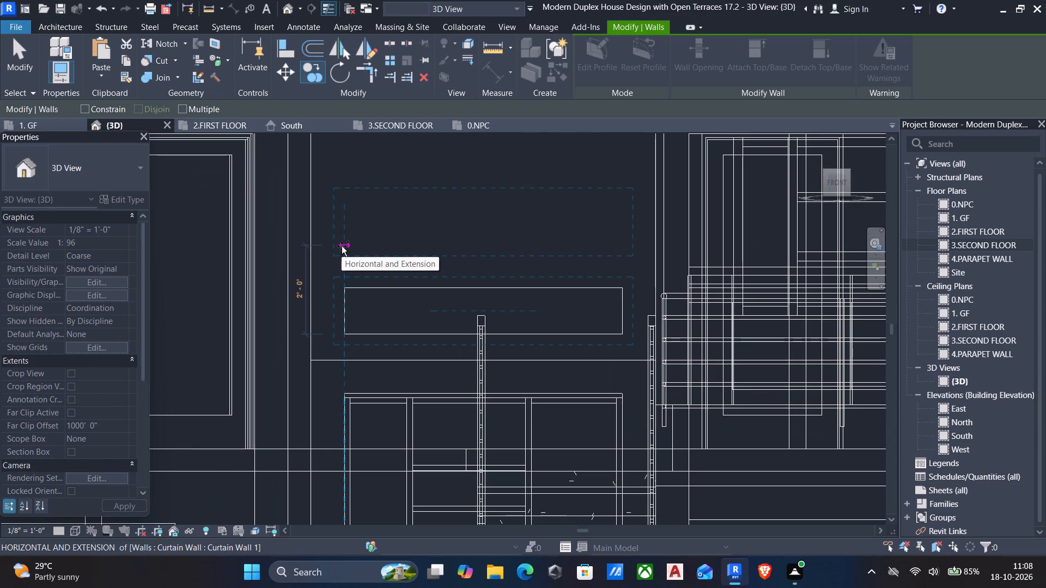
pyautogui.click(342, 246)
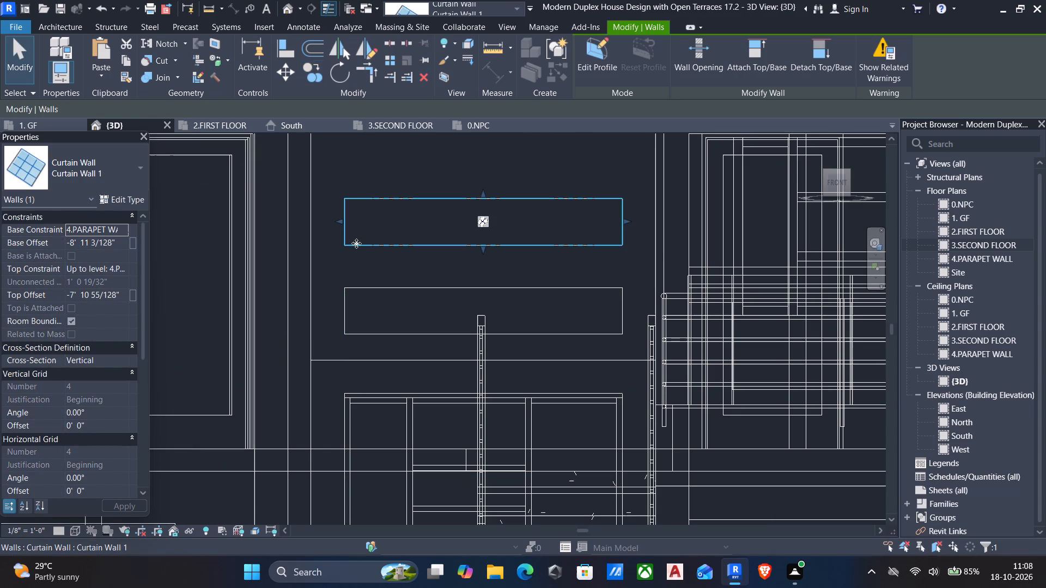
# Copy the upper strip another 2'-0" straight up with Constrain off, and dismiss the save reminder without saving.
pyautogui.click(356, 243)
pyautogui.write('co')
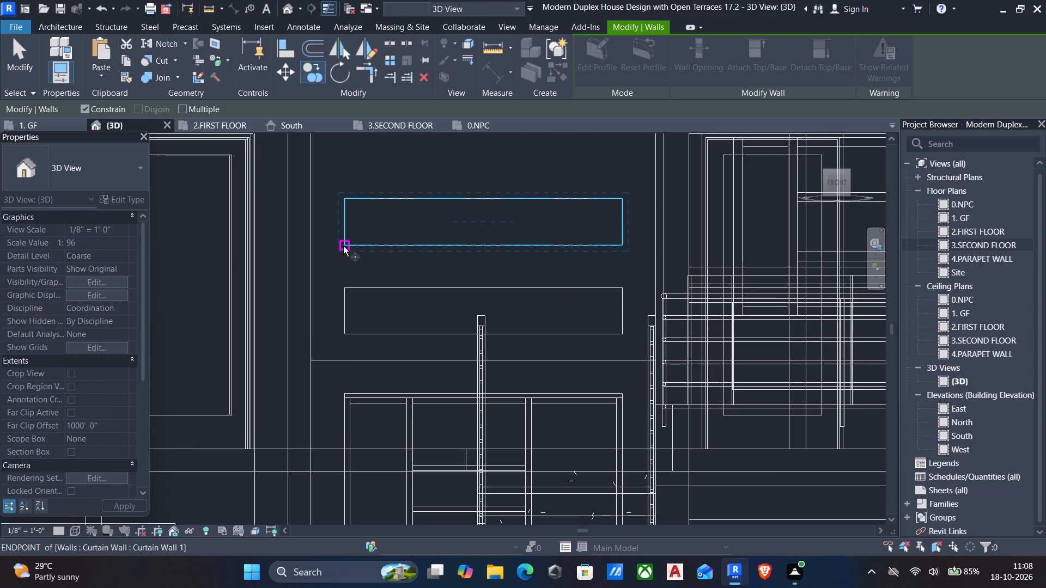
pyautogui.click(343, 246)
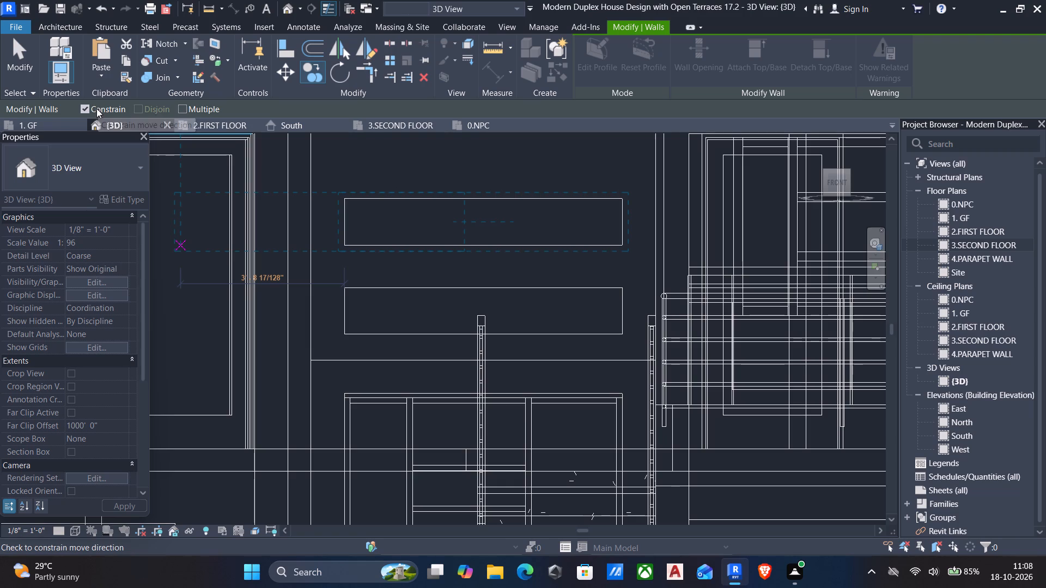
pyautogui.click(87, 106)
pyautogui.moveTo(321, 230); pyautogui.dragTo(319, 291, button='middle')
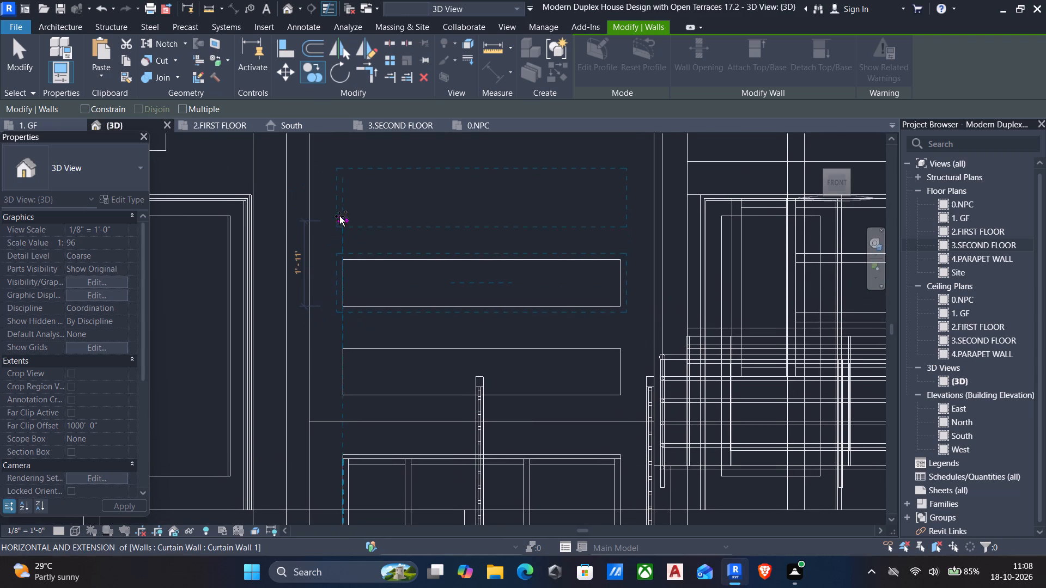
pyautogui.click(340, 216)
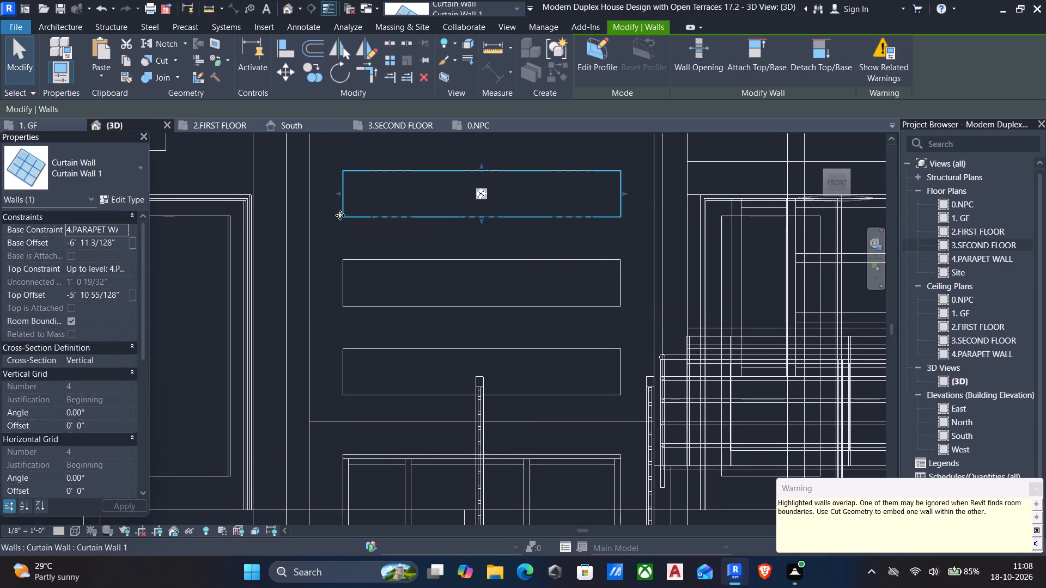
pyautogui.press('Escape')
pyautogui.scroll(-4, 403, 300)
pyautogui.press('Escape')
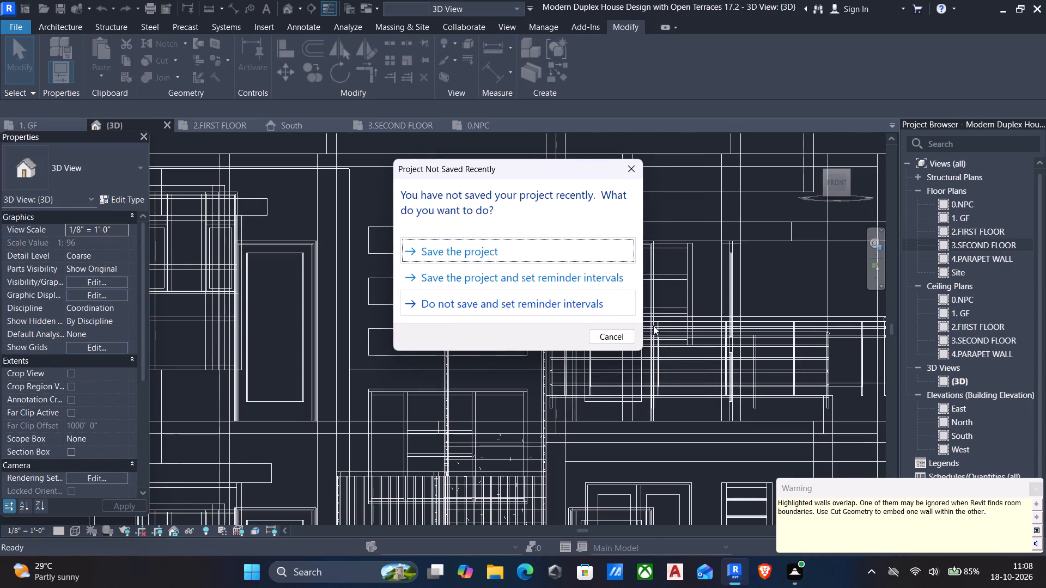
pyautogui.click(618, 339)
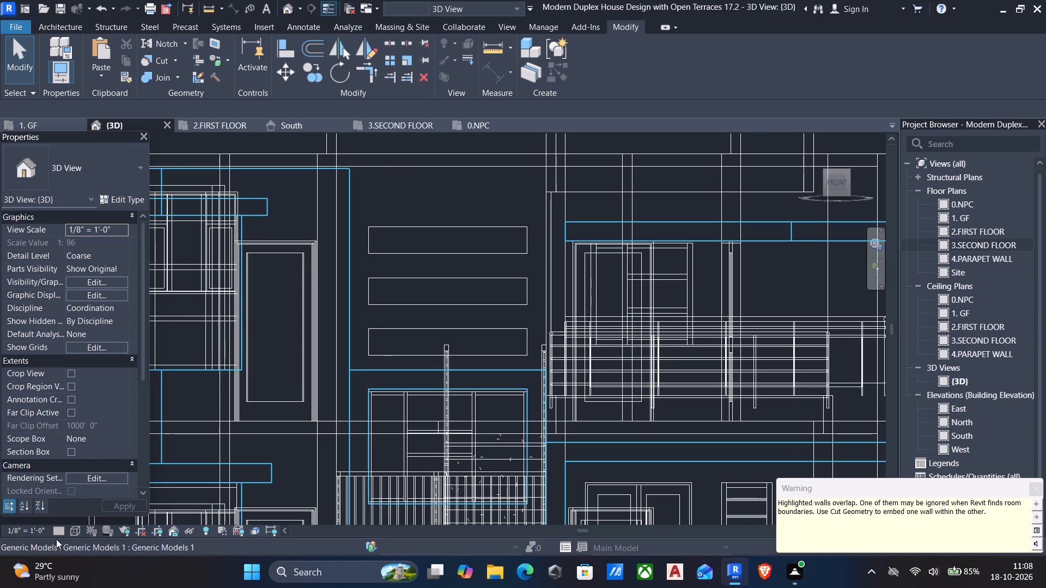
# Start Cut Geometry and switch the 3D view's visual style to Shaded.
pyautogui.scroll(-4, 385, 419)
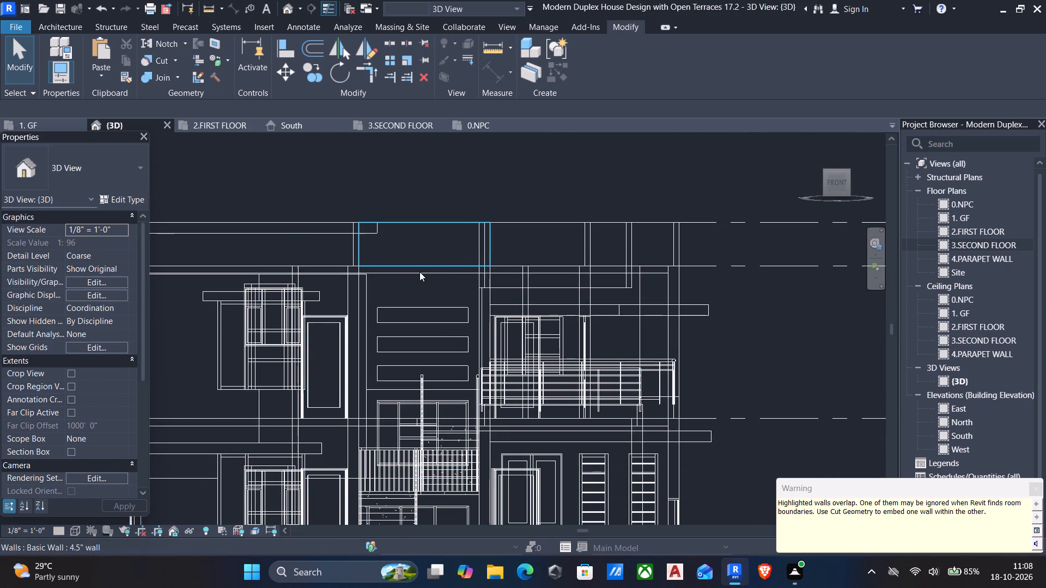
pyautogui.click(158, 65)
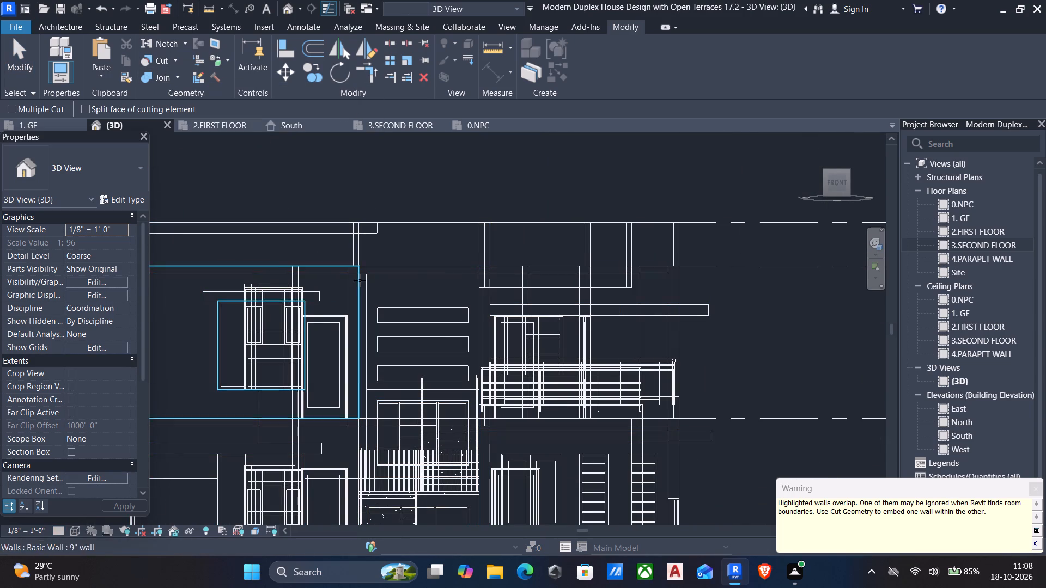
pyautogui.scroll(-2, 405, 285)
pyautogui.keyDown('shift'); pyautogui.moveTo(409, 292); pyautogui.dragTo(390, 322, button='middle'); pyautogui.keyUp('shift')
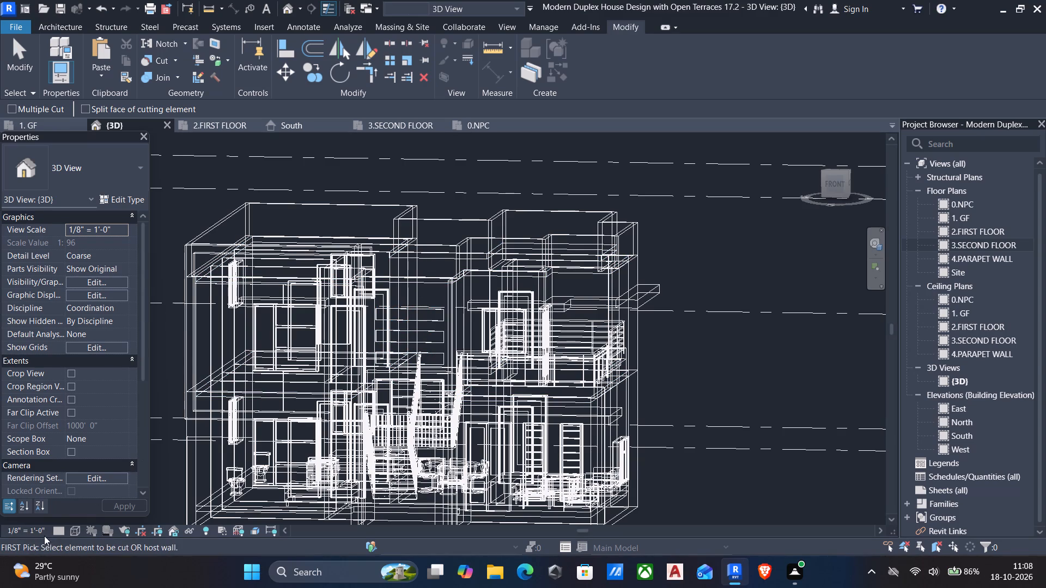
pyautogui.click(75, 533)
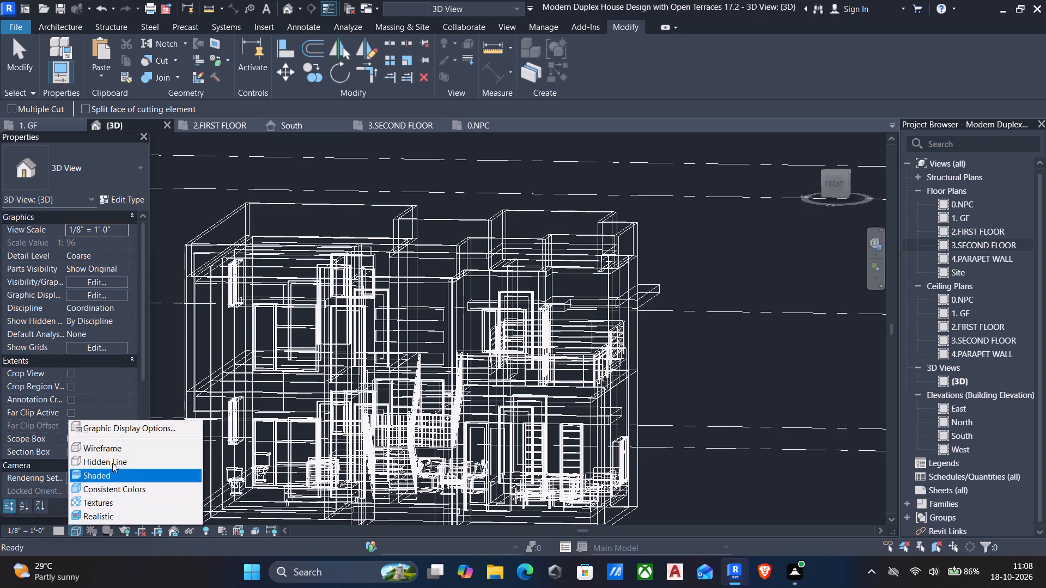
pyautogui.click(104, 472)
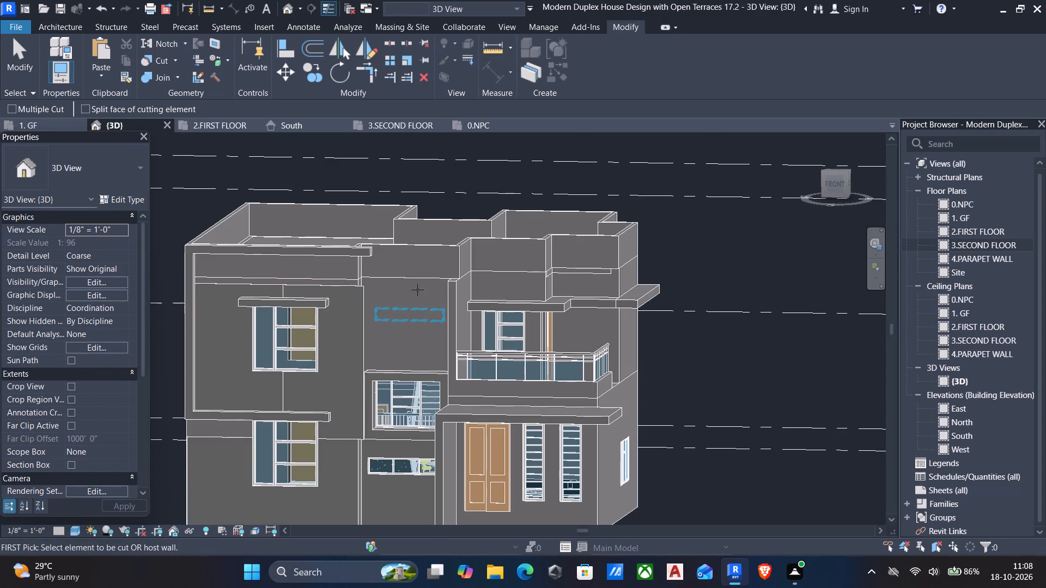
# Cut the front wall above the stair window with each of the three curtain wall strips.
pyautogui.click(405, 281)
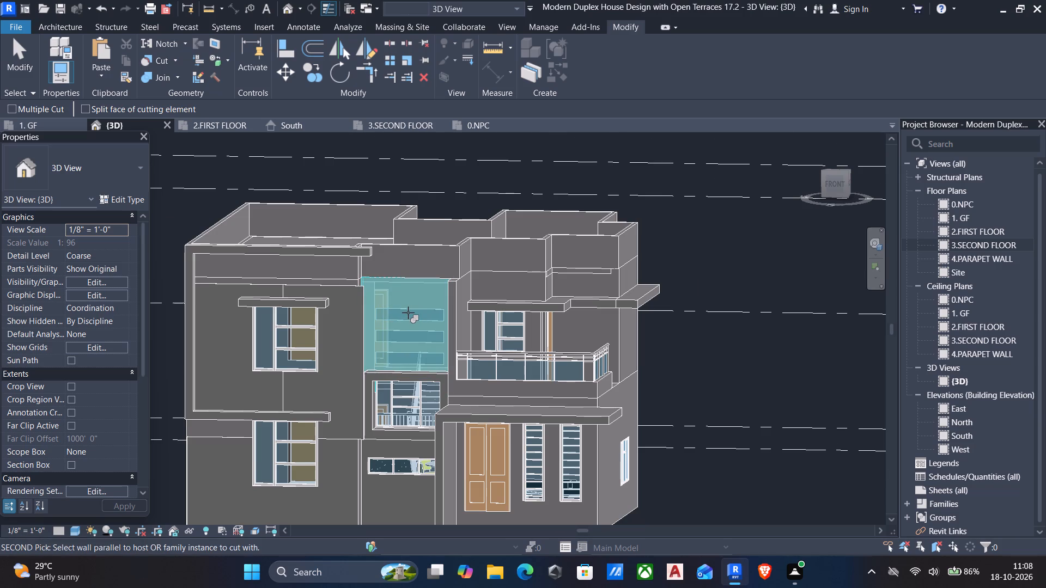
pyautogui.scroll(10, 408, 313)
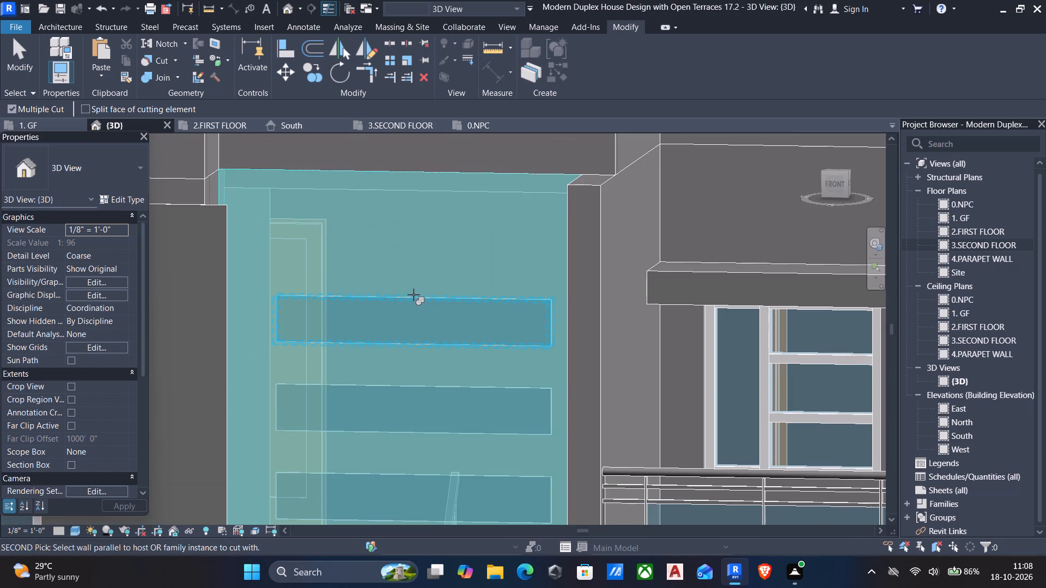
pyautogui.keyDown('ctrl'); pyautogui.click(410, 299); pyautogui.keyUp('ctrl')
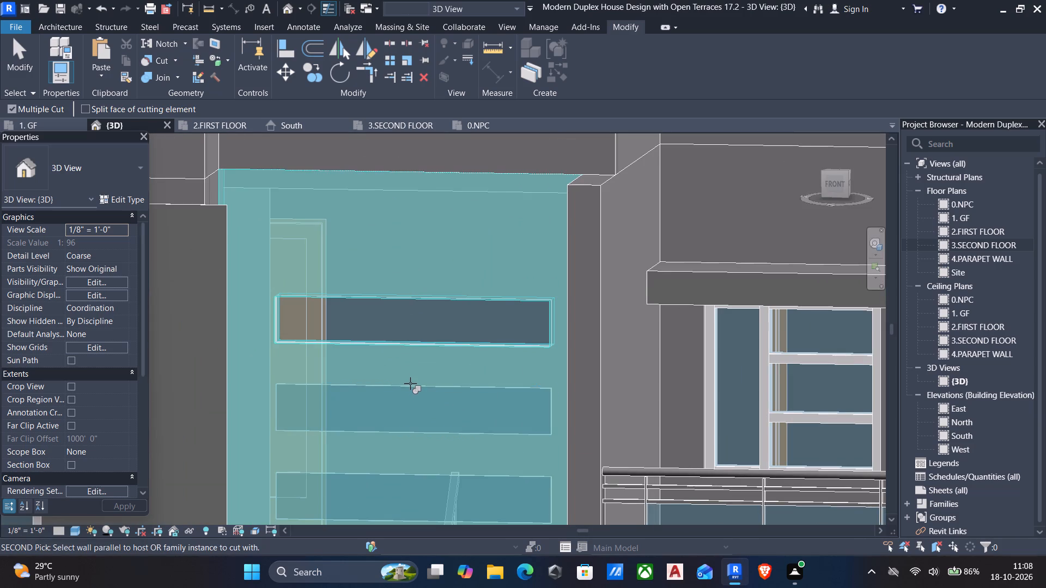
pyautogui.keyDown('ctrl'); pyautogui.click(410, 388); pyautogui.keyUp('ctrl')
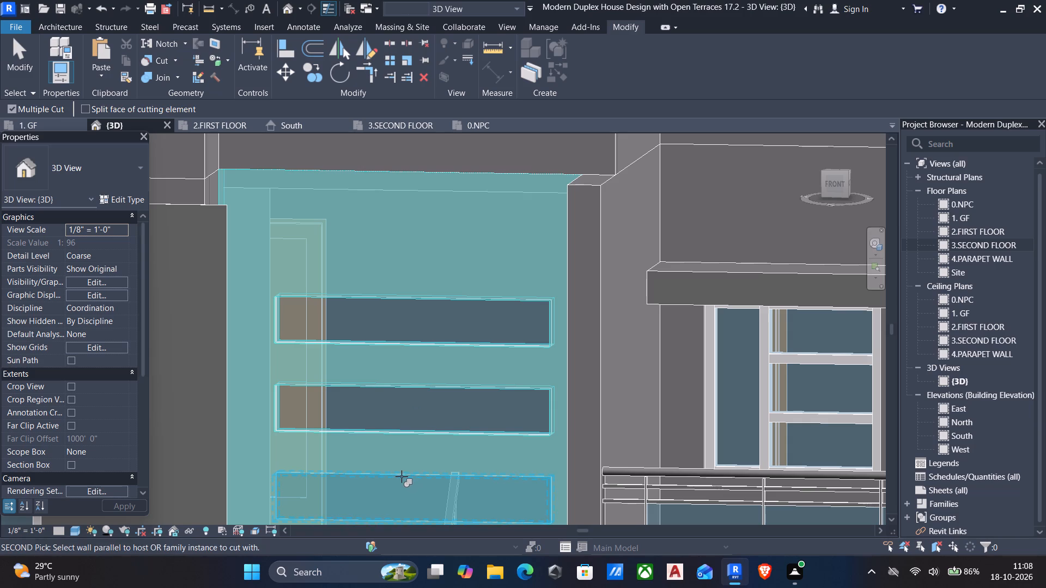
pyautogui.keyDown('ctrl'); pyautogui.click(402, 476); pyautogui.keyUp('ctrl')
pyautogui.moveTo(425, 436); pyautogui.dragTo(455, 367, button='middle')
pyautogui.press('Escape')
pyautogui.scroll(-4, 430, 374)
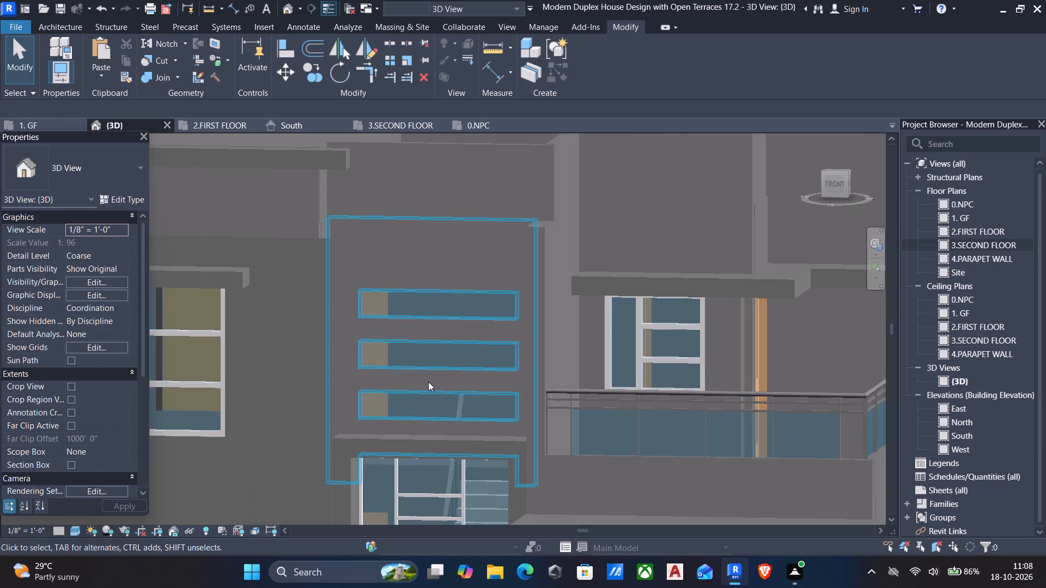
pyautogui.keyDown('shift'); pyautogui.moveTo(428, 384); pyautogui.dragTo(435, 341, button='middle'); pyautogui.keyUp('shift')
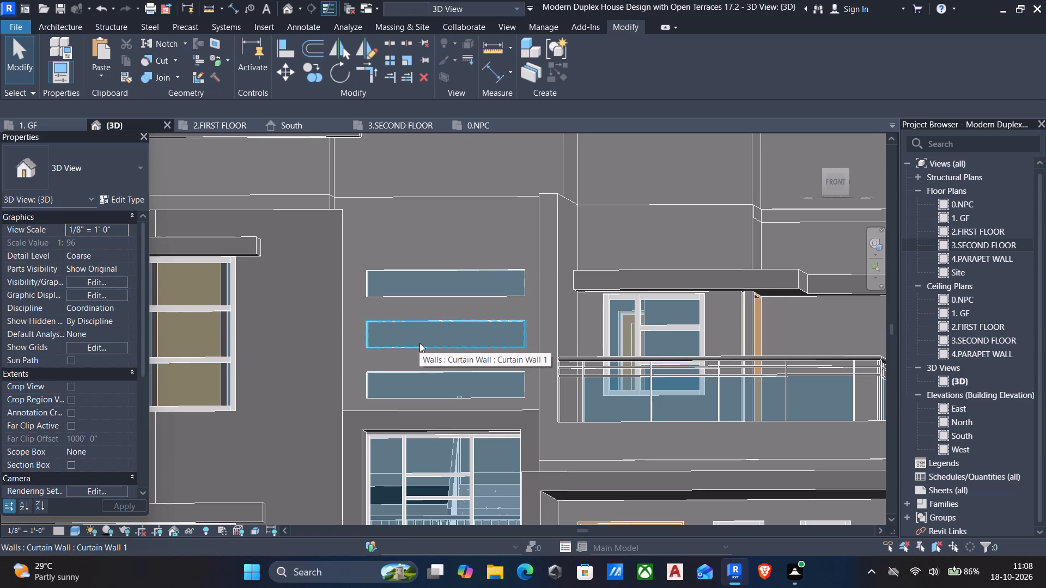
# Orient the 3D view to the front and switch its visual style to Wireframe.
pyautogui.scroll(-3, 383, 333)
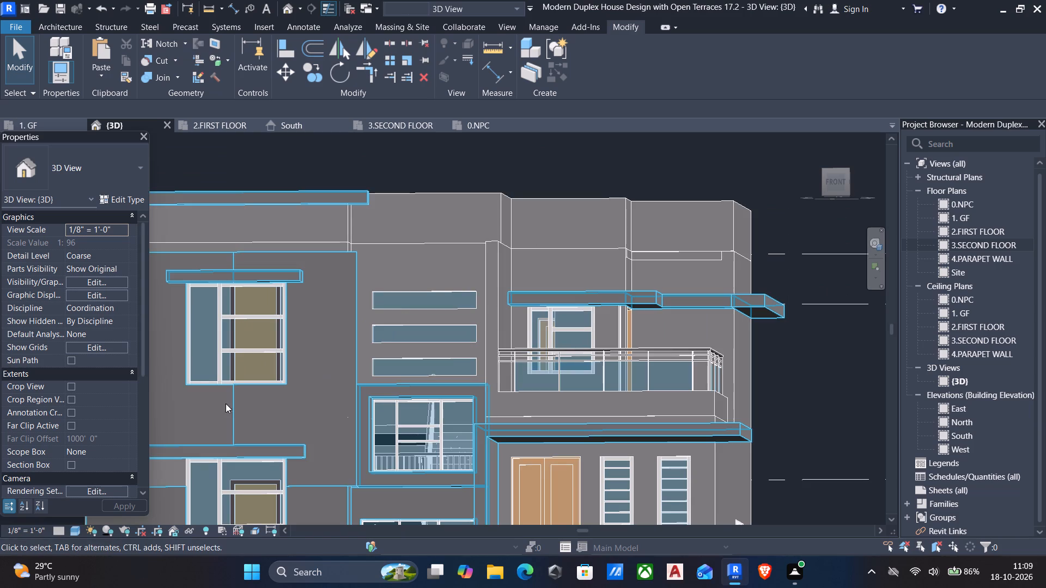
pyautogui.click(836, 183)
pyautogui.scroll(4, 391, 420)
pyautogui.scroll(4, 447, 324)
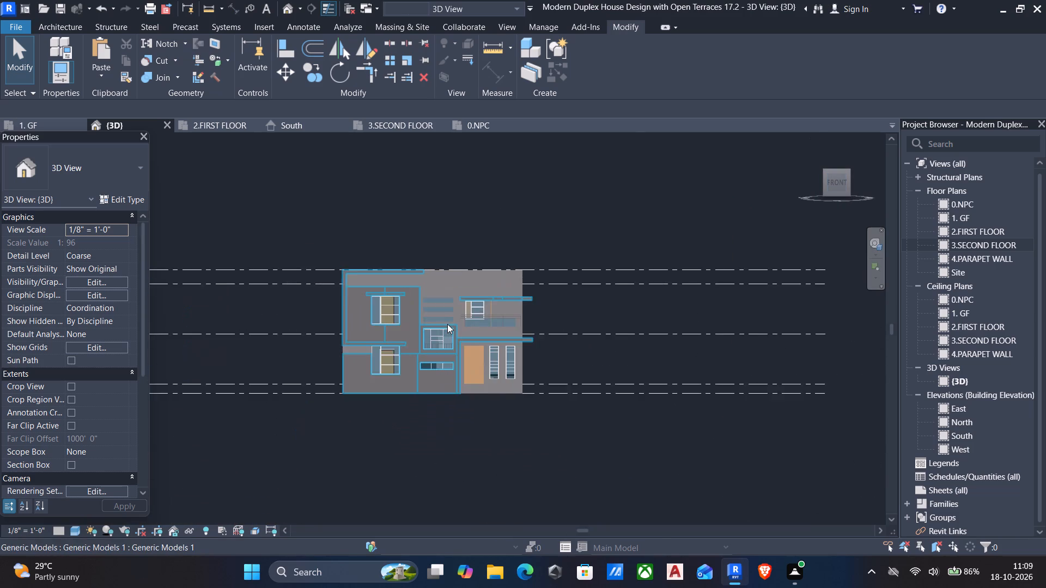
pyautogui.scroll(5, 447, 324)
pyautogui.click(428, 269)
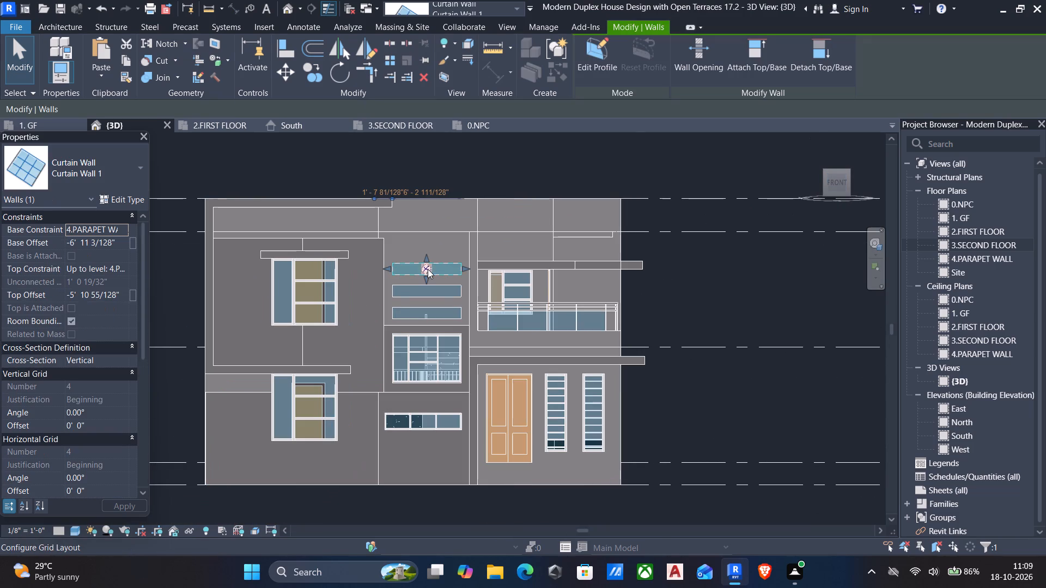
pyautogui.click(78, 531)
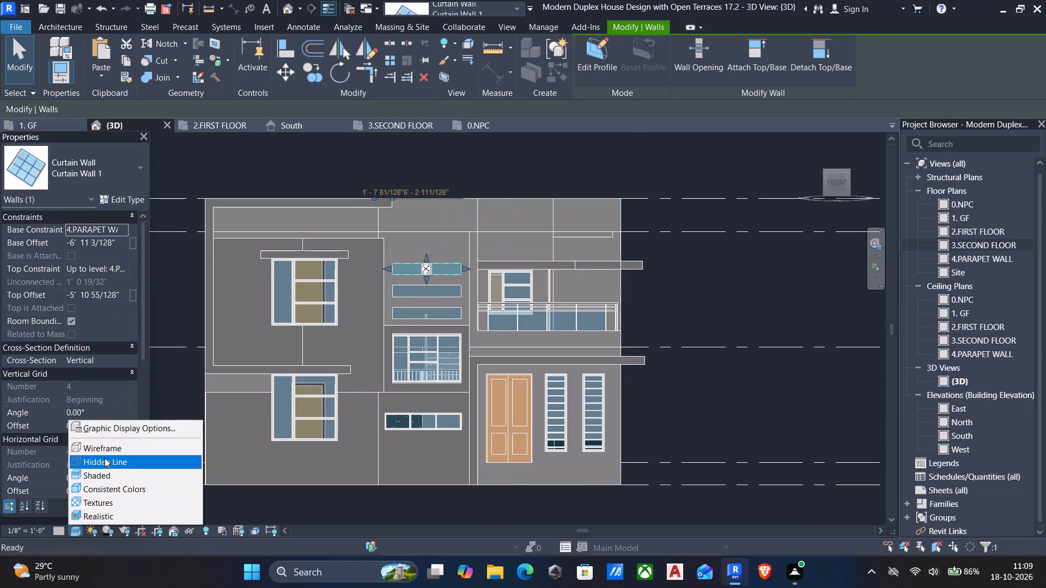
pyautogui.click(107, 450)
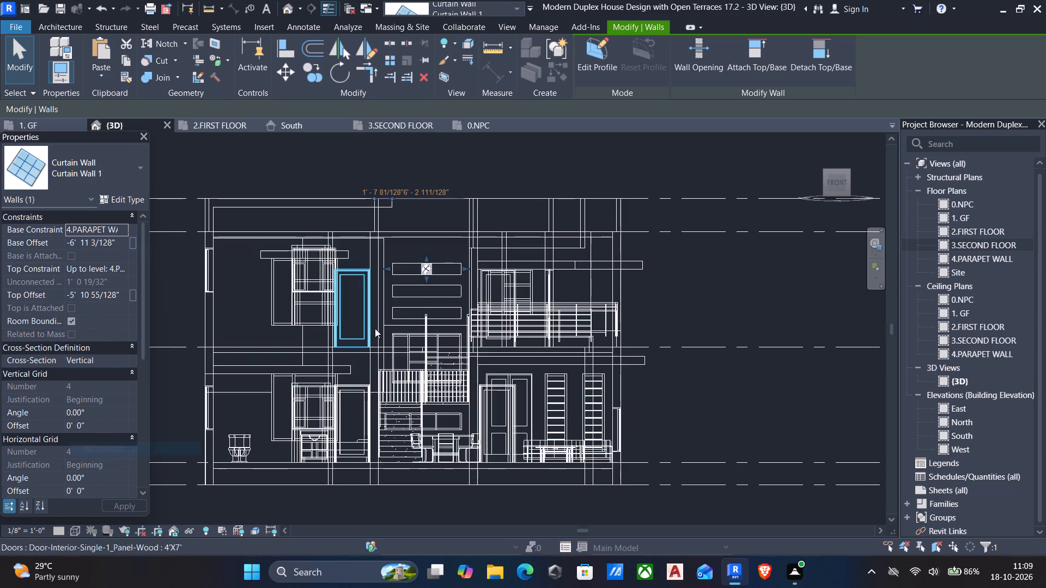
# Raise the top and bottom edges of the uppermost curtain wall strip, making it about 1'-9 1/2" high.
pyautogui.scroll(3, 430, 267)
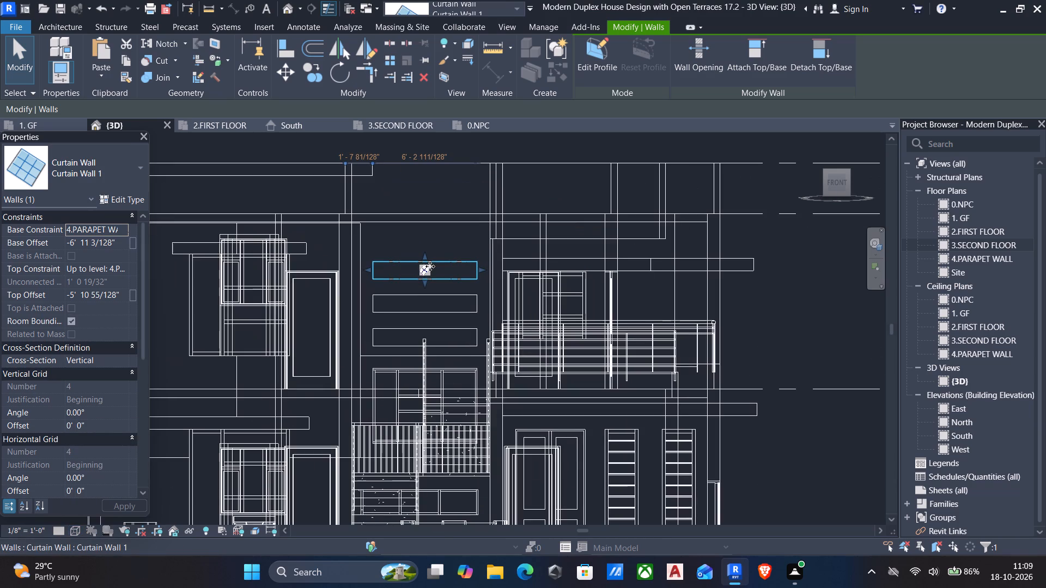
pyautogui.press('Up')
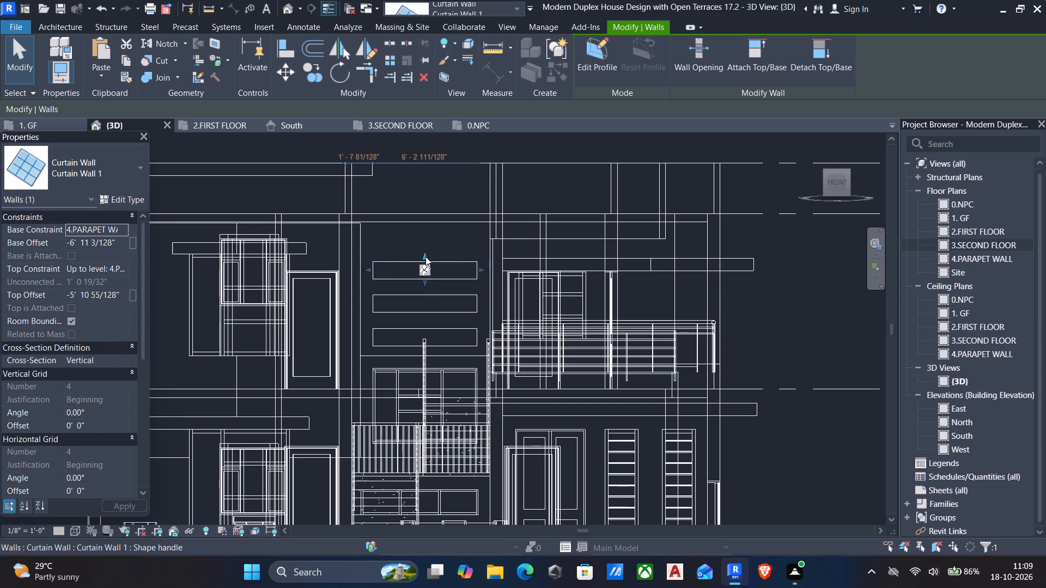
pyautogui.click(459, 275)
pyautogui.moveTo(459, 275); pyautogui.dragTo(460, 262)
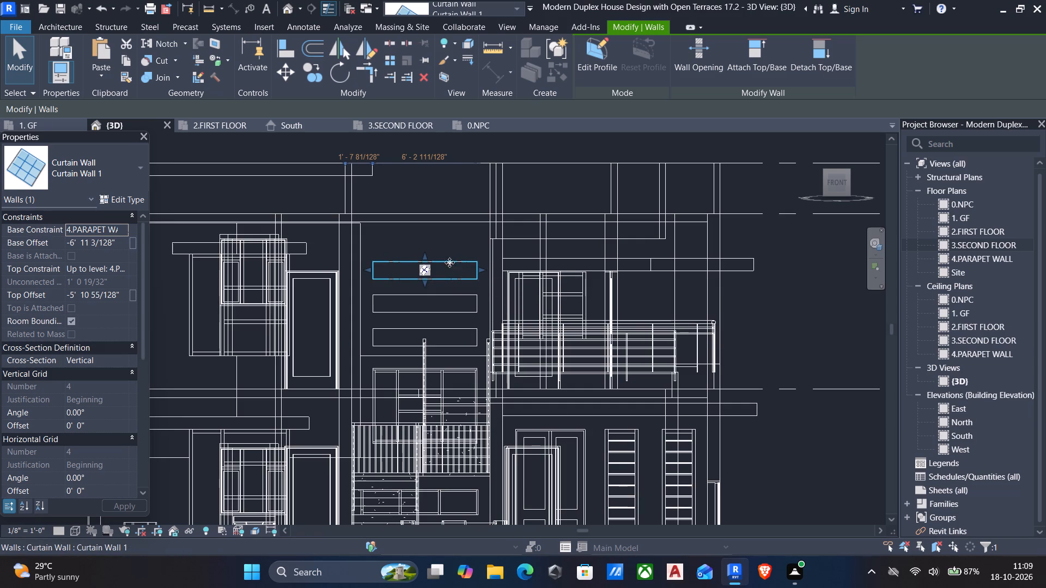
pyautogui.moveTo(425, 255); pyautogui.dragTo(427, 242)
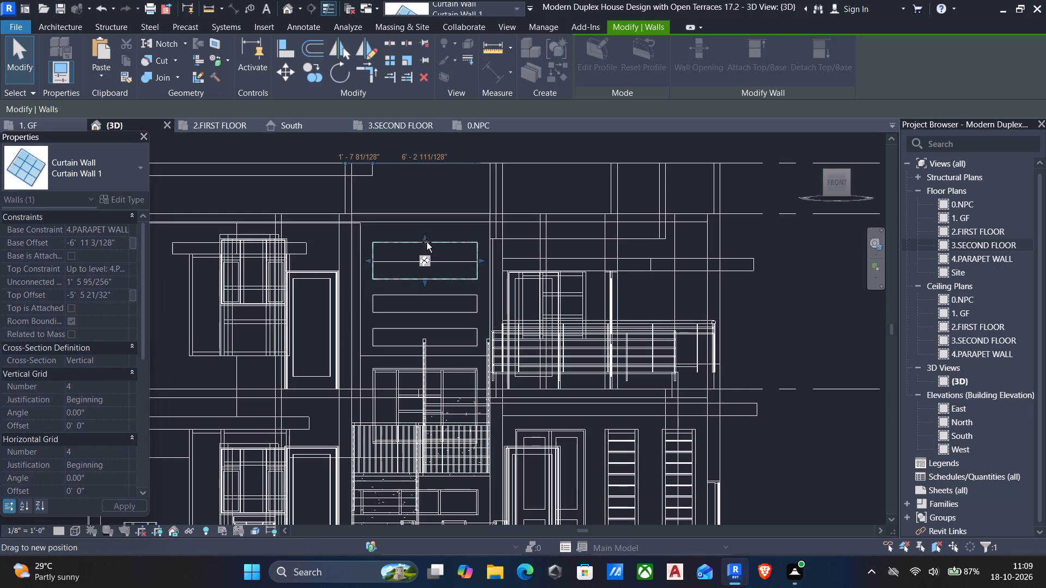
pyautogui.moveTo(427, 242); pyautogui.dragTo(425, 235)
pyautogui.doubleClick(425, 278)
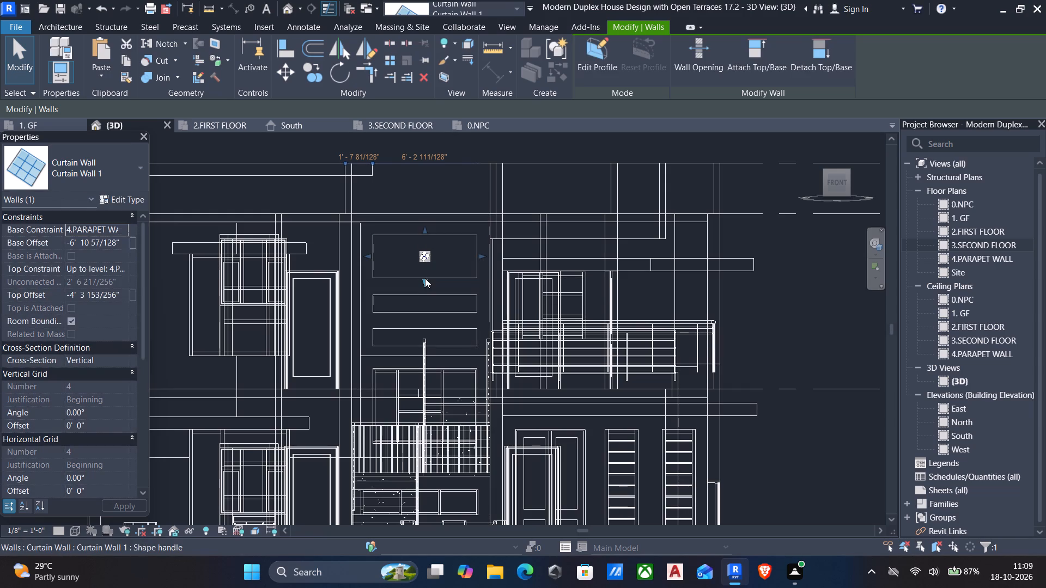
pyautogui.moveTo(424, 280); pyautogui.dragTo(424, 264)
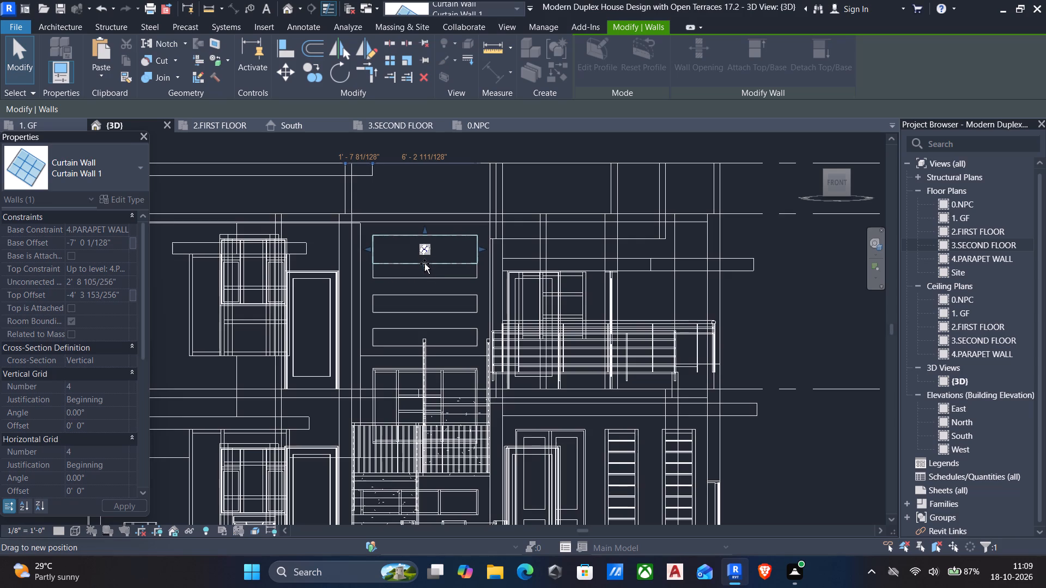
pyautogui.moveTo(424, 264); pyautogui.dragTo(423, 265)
# Delete the middle and lowest curtain wall strips above the stair window.
pyautogui.scroll(-1, 398, 288)
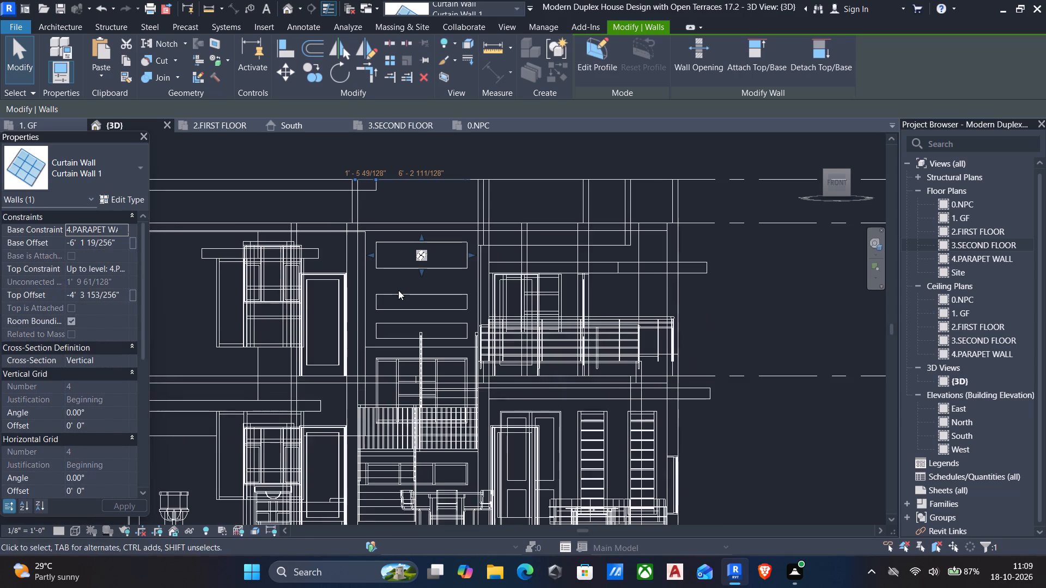
pyautogui.click(398, 292)
pyautogui.press('Delete')
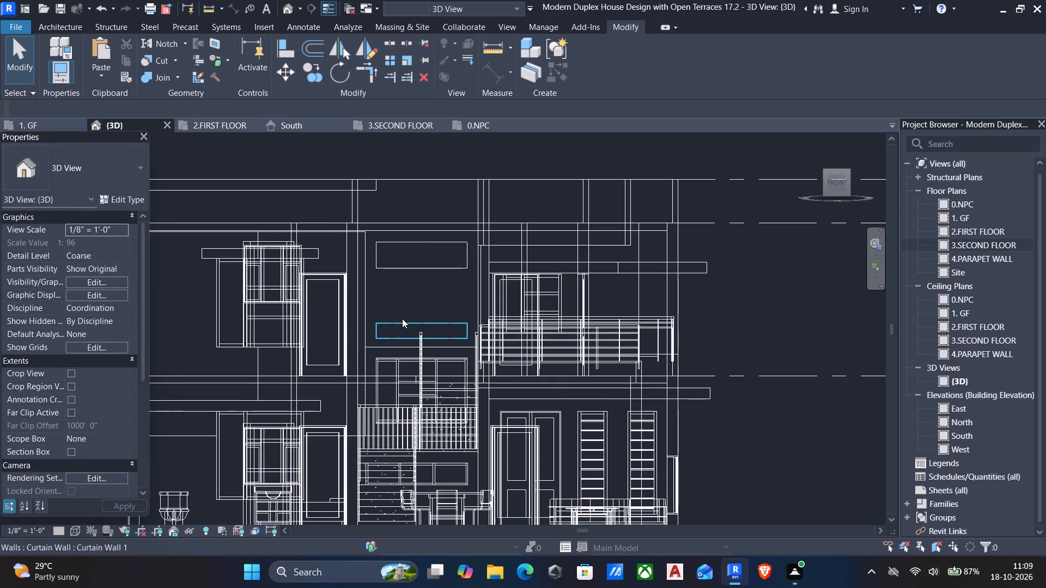
pyautogui.click(401, 320)
pyautogui.press('Delete')
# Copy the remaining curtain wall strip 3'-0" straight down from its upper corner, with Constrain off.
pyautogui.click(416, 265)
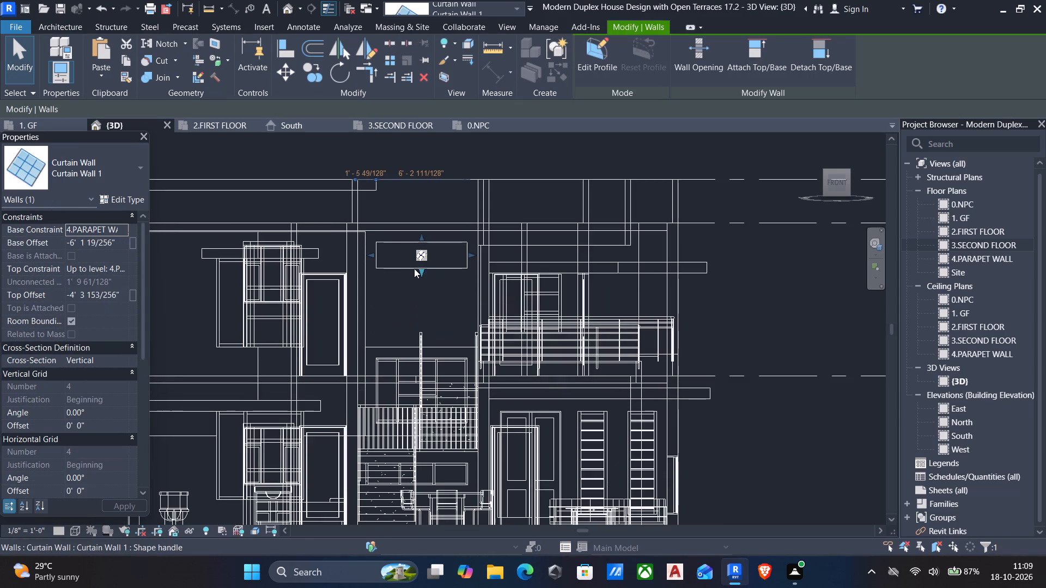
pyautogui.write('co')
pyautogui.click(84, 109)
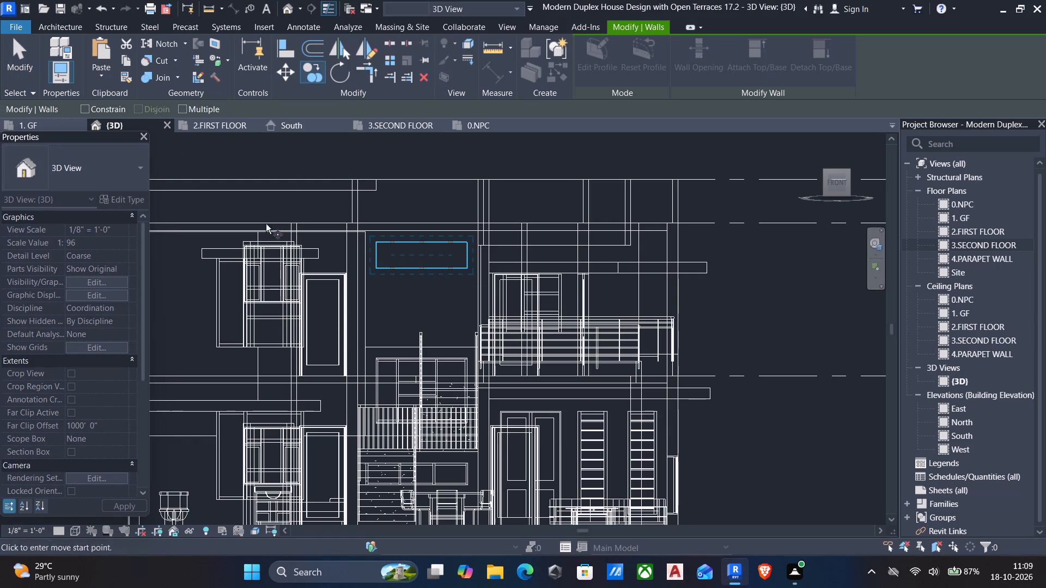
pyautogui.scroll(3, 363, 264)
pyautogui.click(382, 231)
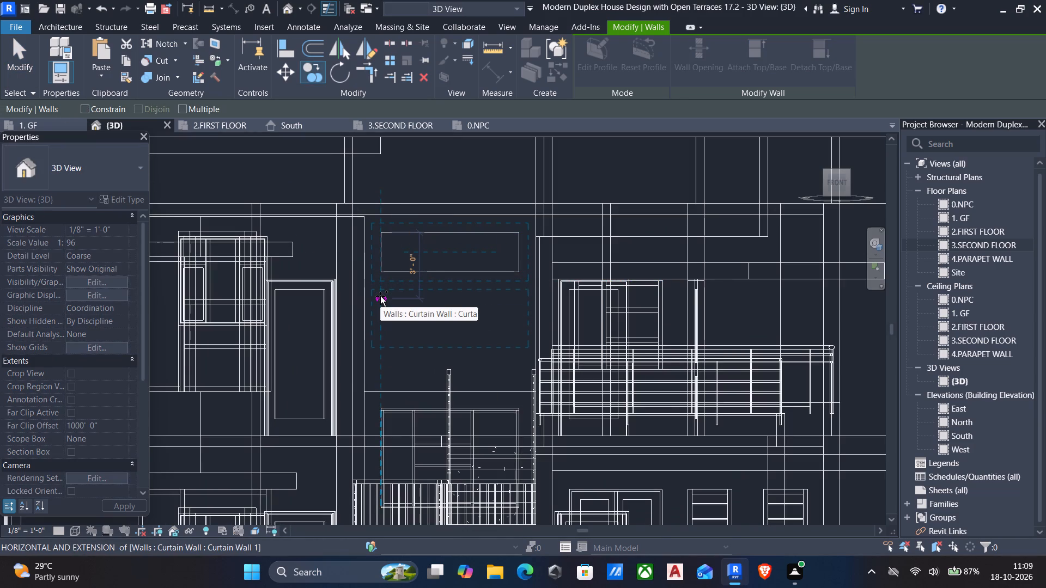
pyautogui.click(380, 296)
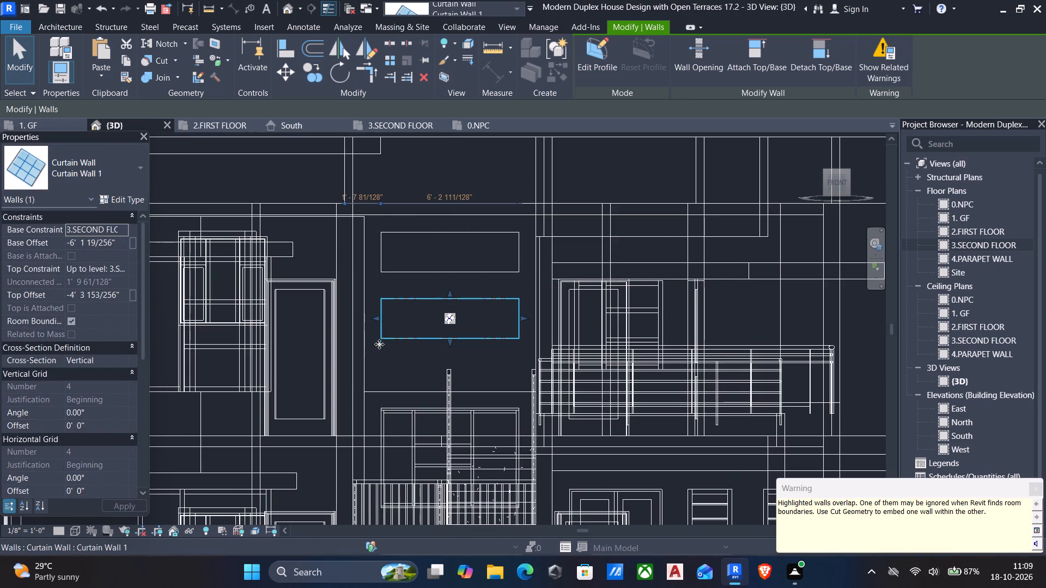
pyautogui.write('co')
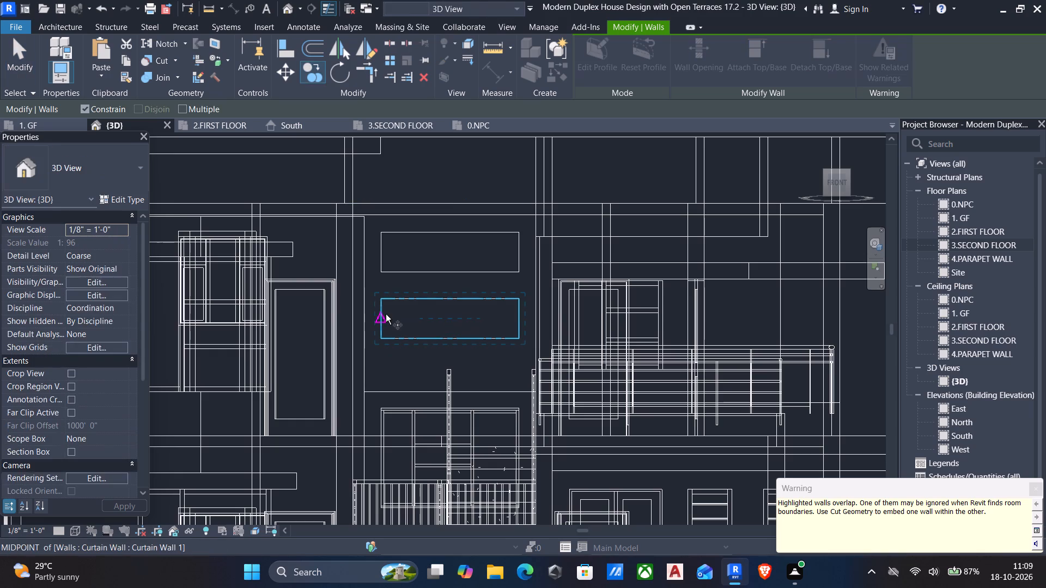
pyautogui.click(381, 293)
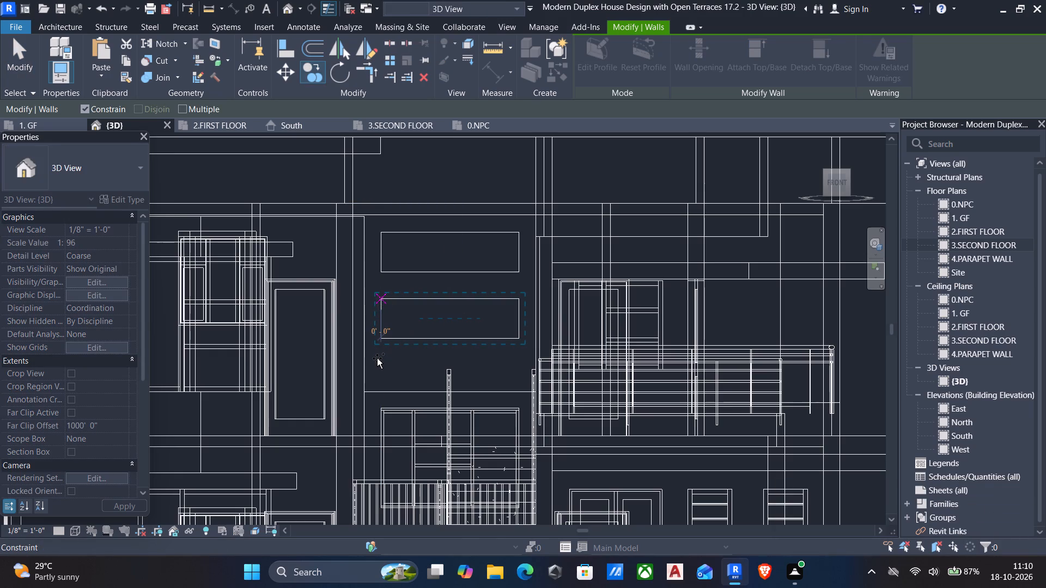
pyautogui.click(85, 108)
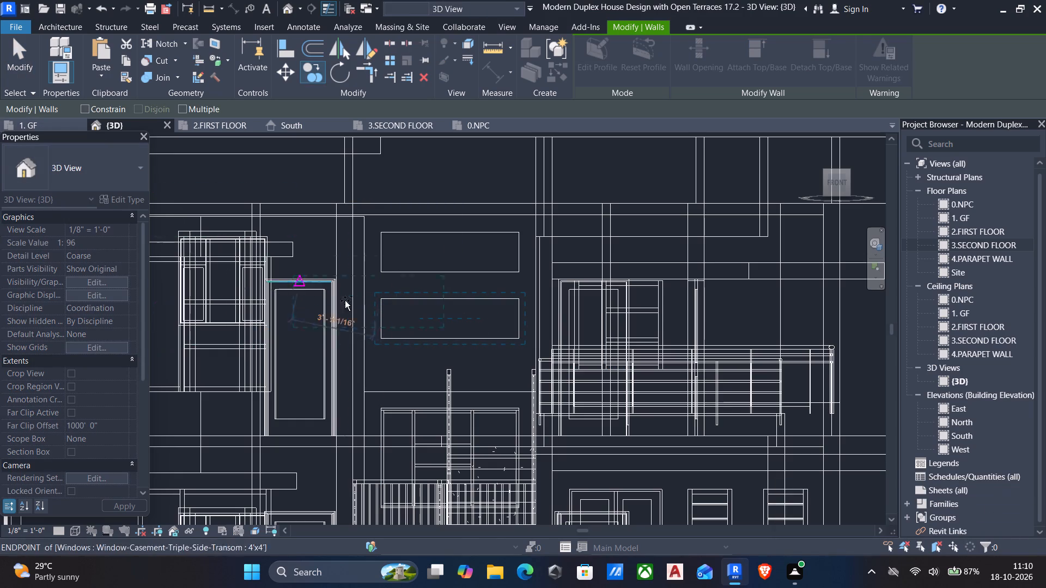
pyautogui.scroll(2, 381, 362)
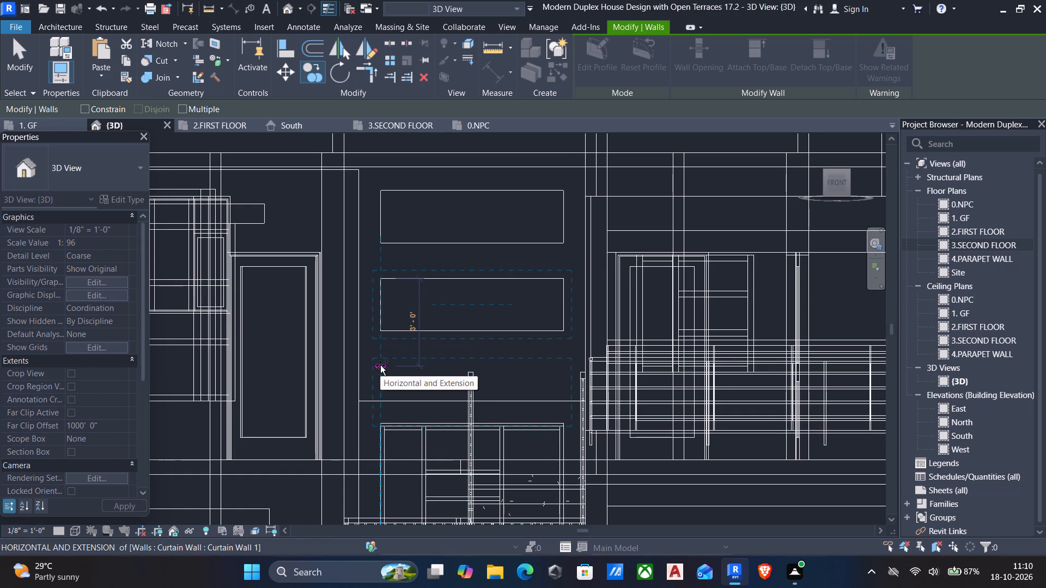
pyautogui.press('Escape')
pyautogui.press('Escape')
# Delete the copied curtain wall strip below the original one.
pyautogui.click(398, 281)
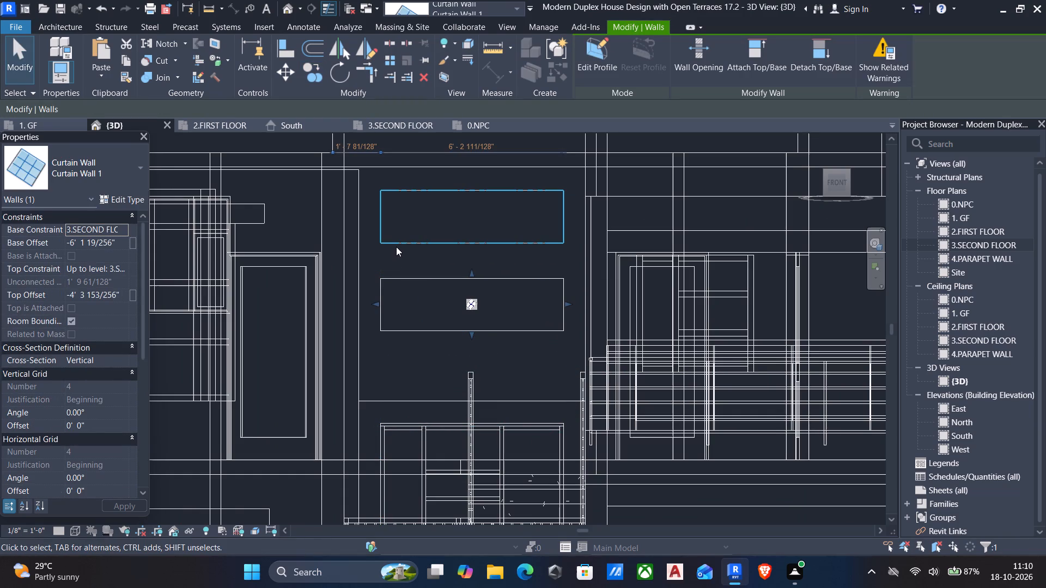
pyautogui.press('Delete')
# Raise the remaining strip's top and bottom edges to offsets of about -3'-11 1/2" and -5'-6 1/4", making it about 1'-6 3/4" high.
pyautogui.click(392, 239)
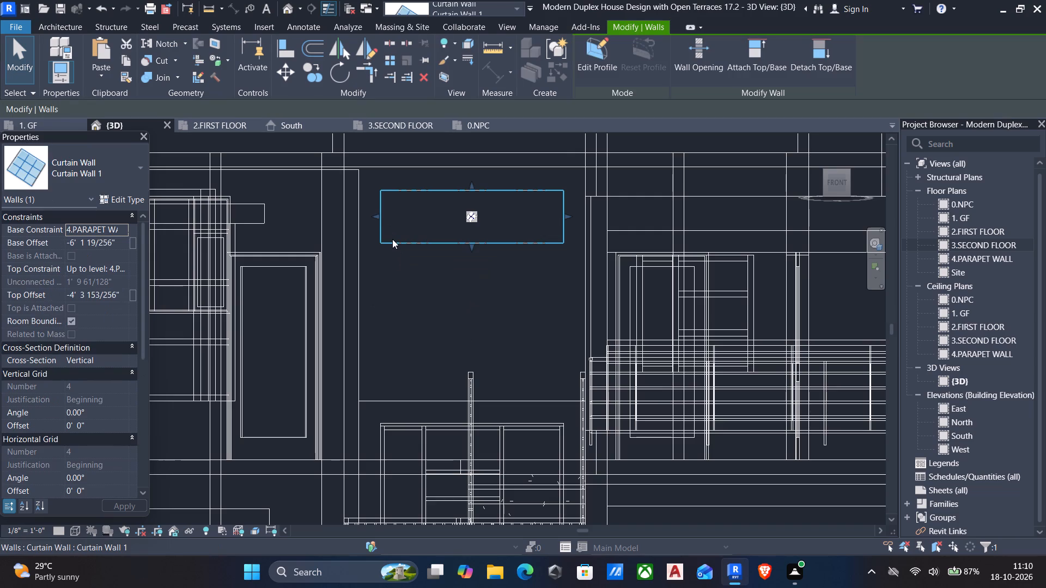
pyautogui.moveTo(470, 188); pyautogui.dragTo(473, 181)
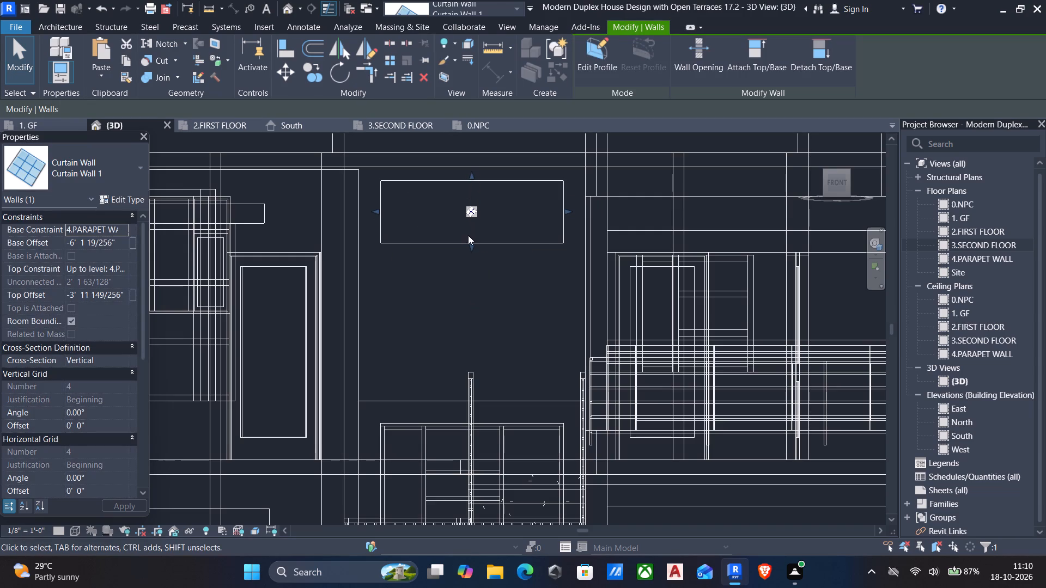
pyautogui.moveTo(471, 244); pyautogui.dragTo(475, 226)
# Copy the resized curtain wall strip 3'-0" straight down from its upper corner, with Constrain off.
pyautogui.write('co')
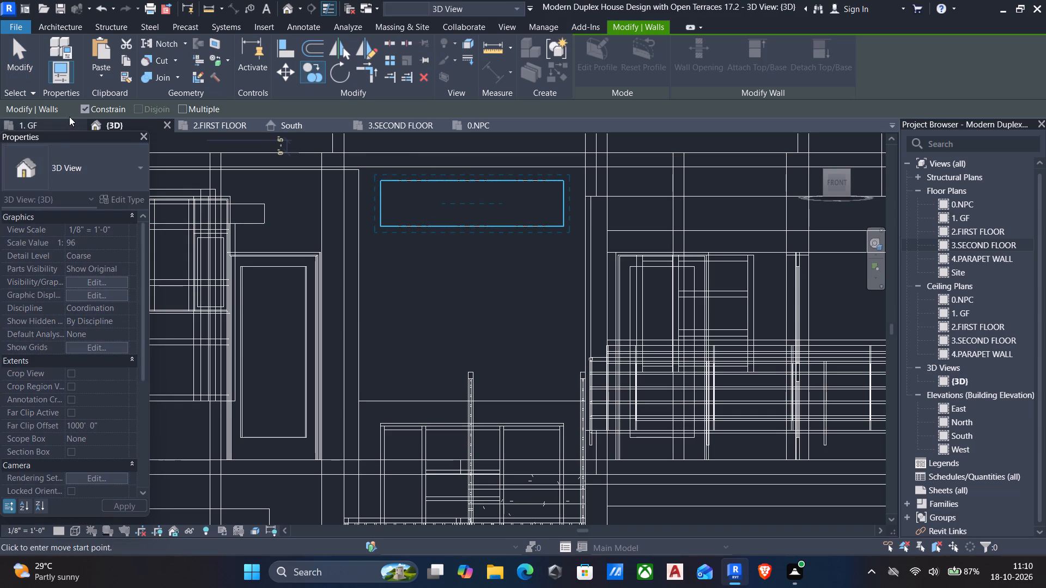
pyautogui.click(86, 108)
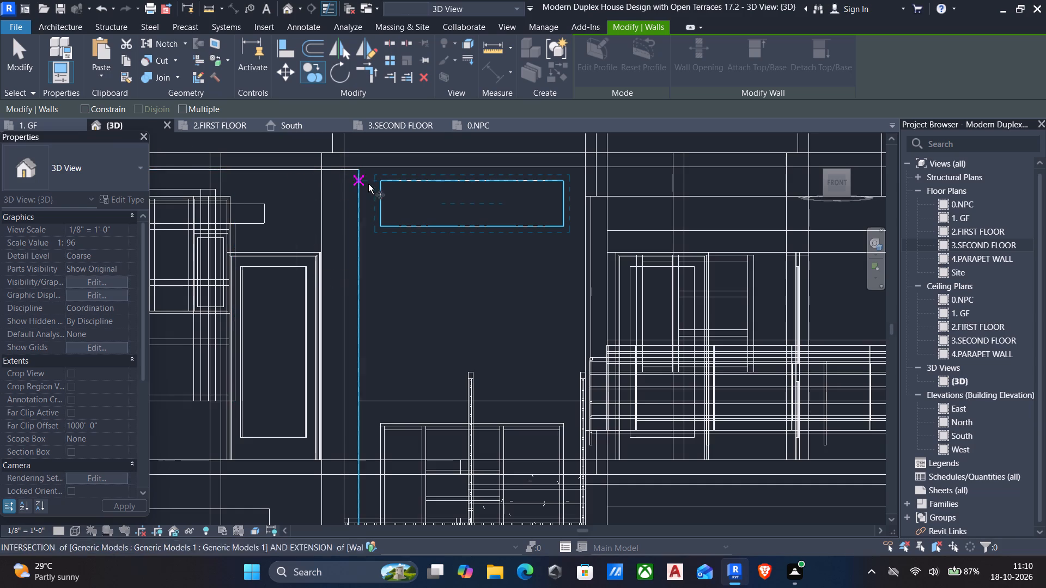
pyautogui.click(382, 182)
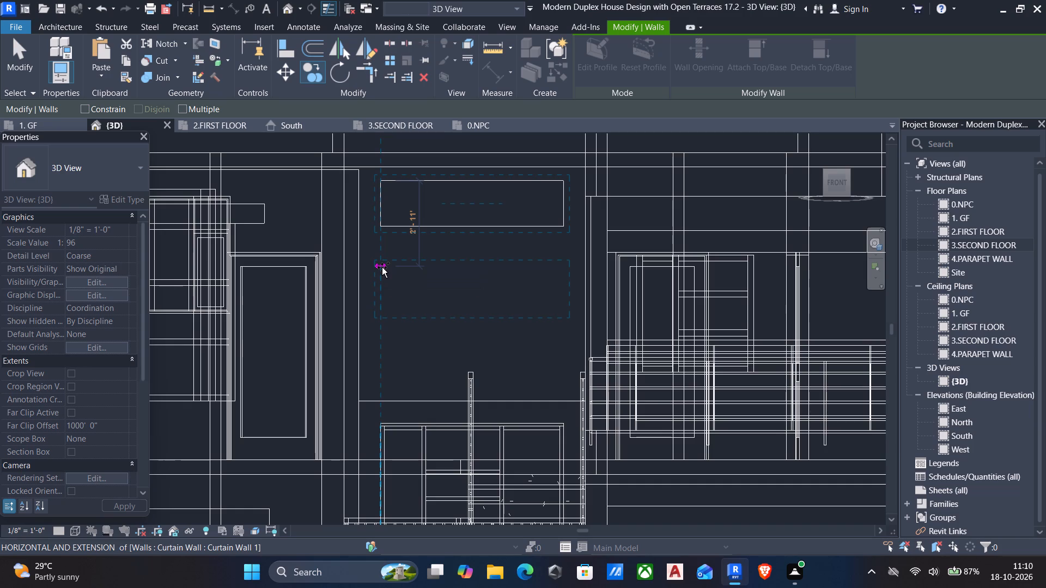
pyautogui.moveTo(382, 269); pyautogui.dragTo(385, 240, button='middle')
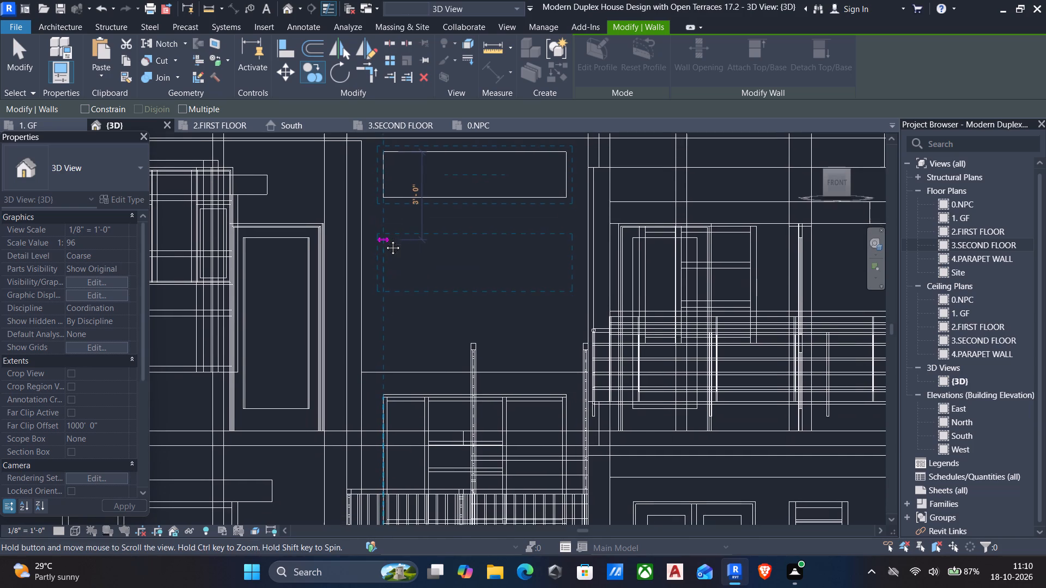
pyautogui.moveTo(385, 240); pyautogui.dragTo(385, 239, button='middle')
pyautogui.click(386, 240)
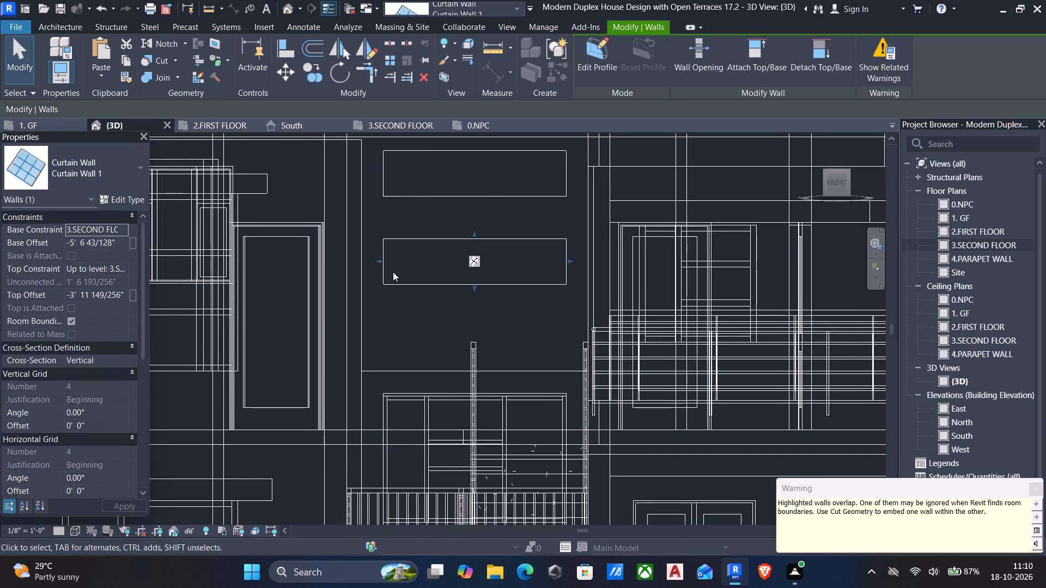
# Copy the second curtain wall strip another 3' straight down from its upper corner, with Constrain off, and end the selection.
pyautogui.write('co')
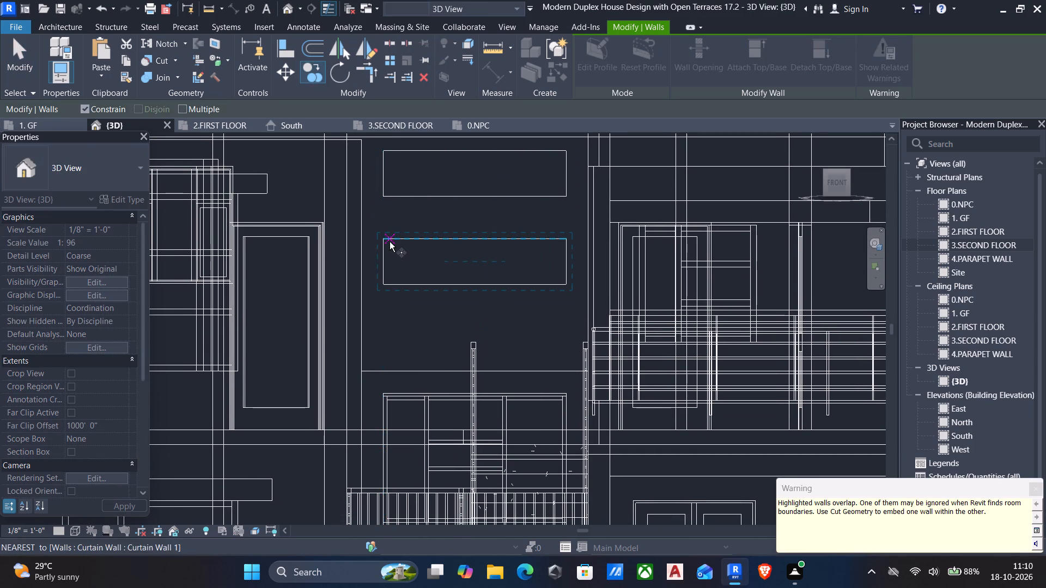
pyautogui.click(384, 239)
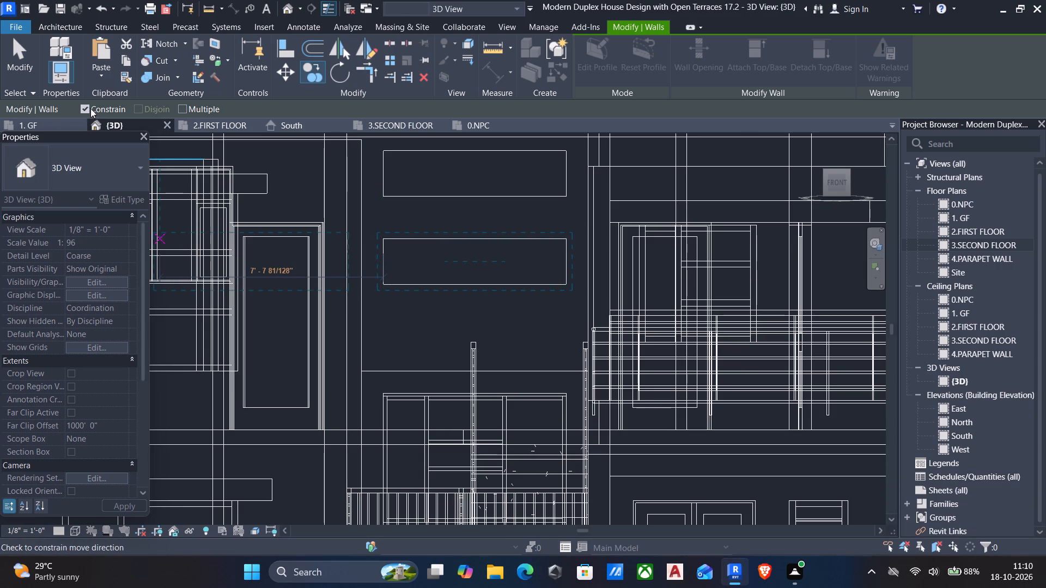
pyautogui.click(88, 108)
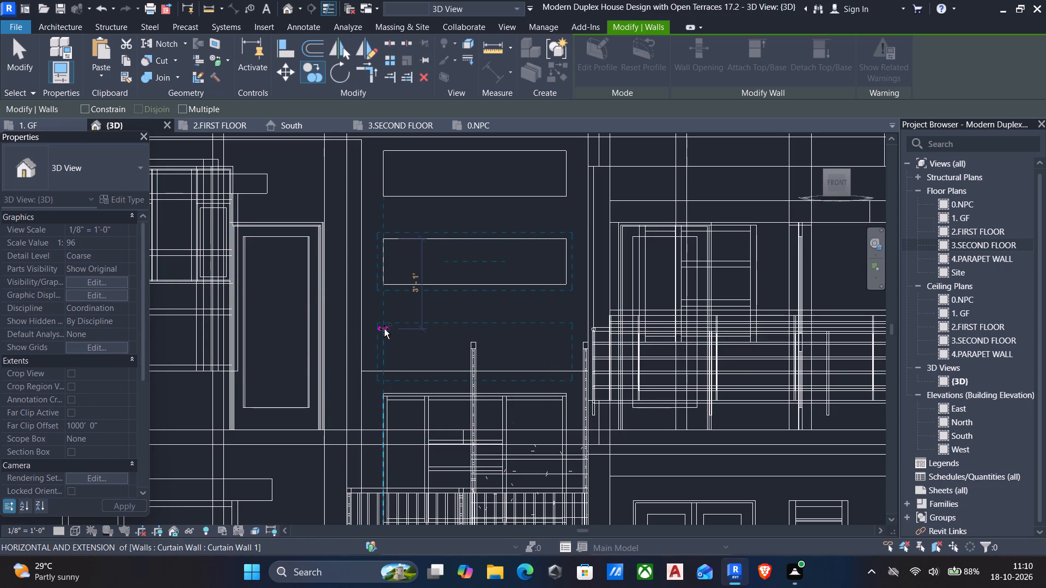
pyautogui.scroll(3, 384, 329)
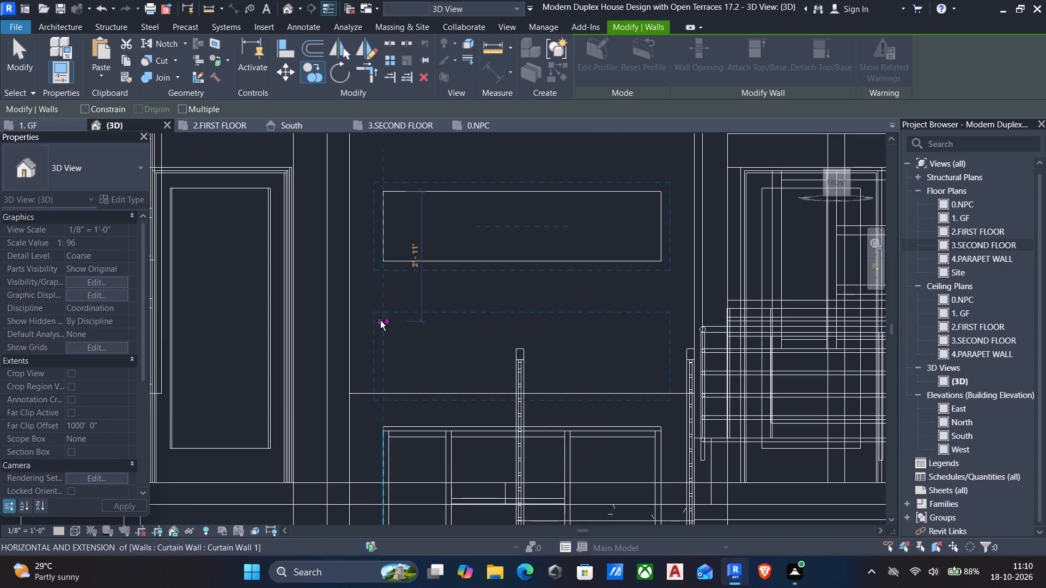
pyautogui.write("3'")
pyautogui.press('Return')
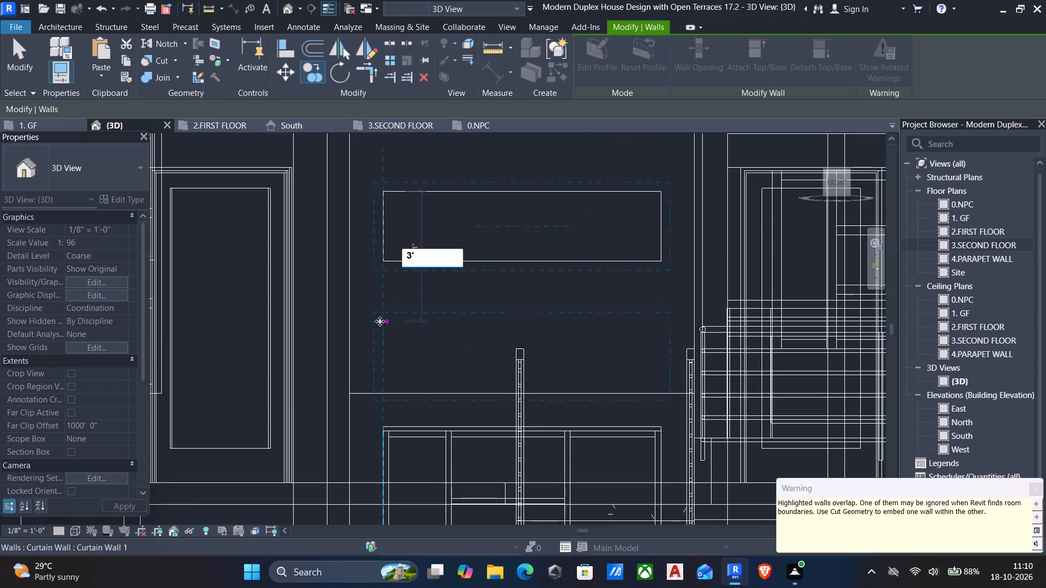
pyautogui.scroll(-3, 387, 363)
pyautogui.press('Escape')
pyautogui.scroll(-3, 427, 368)
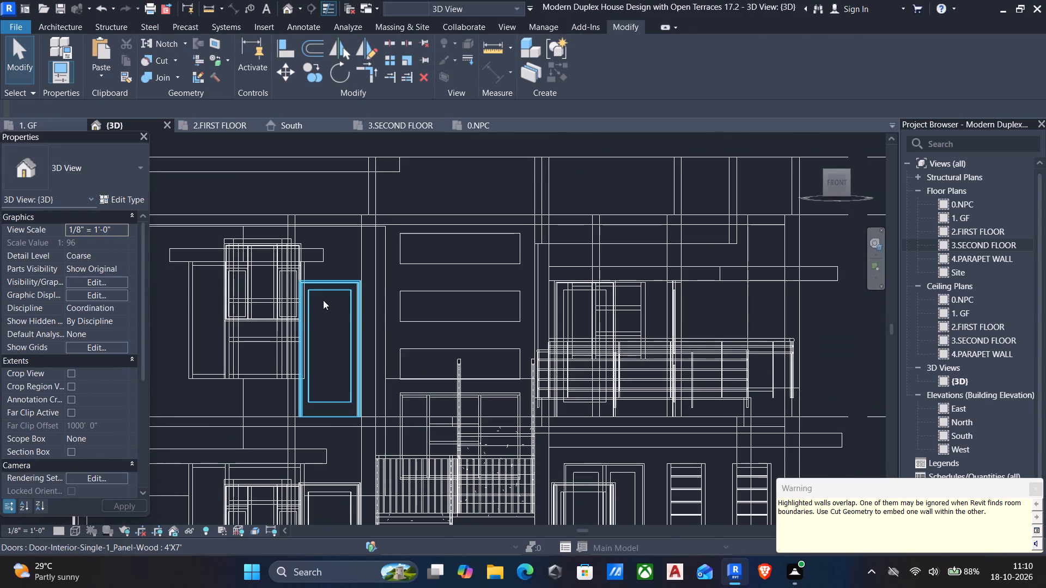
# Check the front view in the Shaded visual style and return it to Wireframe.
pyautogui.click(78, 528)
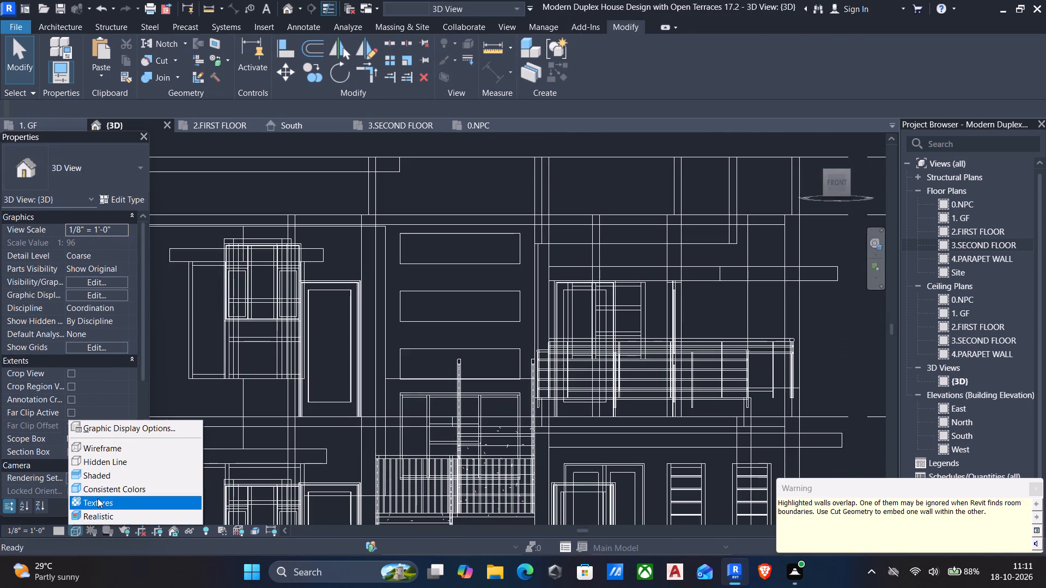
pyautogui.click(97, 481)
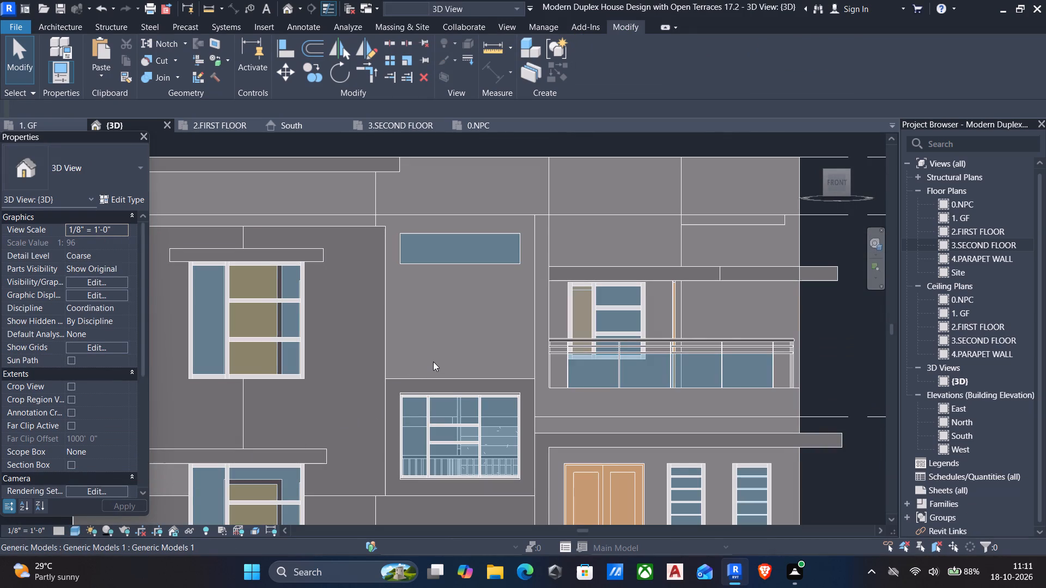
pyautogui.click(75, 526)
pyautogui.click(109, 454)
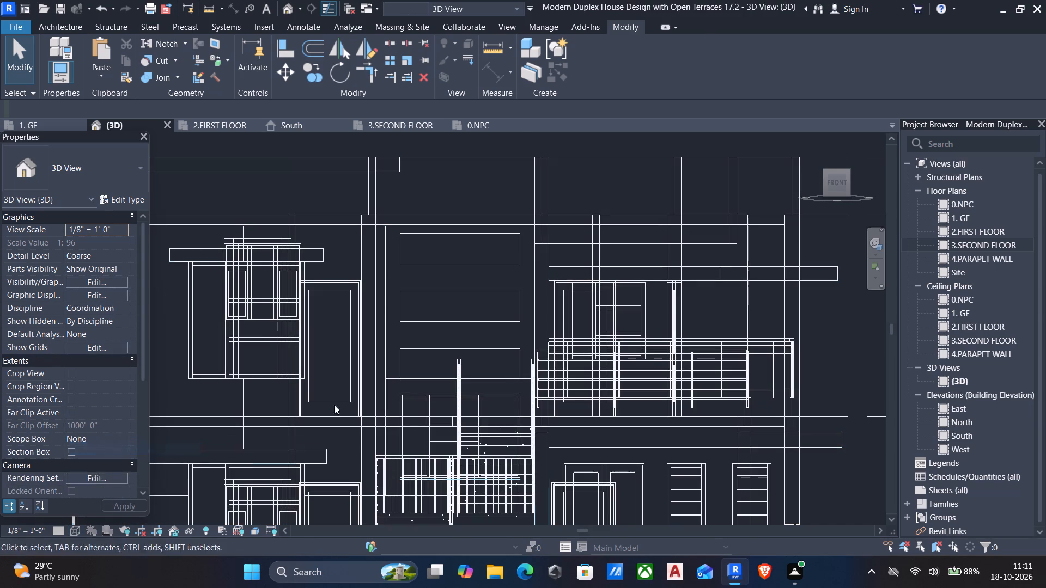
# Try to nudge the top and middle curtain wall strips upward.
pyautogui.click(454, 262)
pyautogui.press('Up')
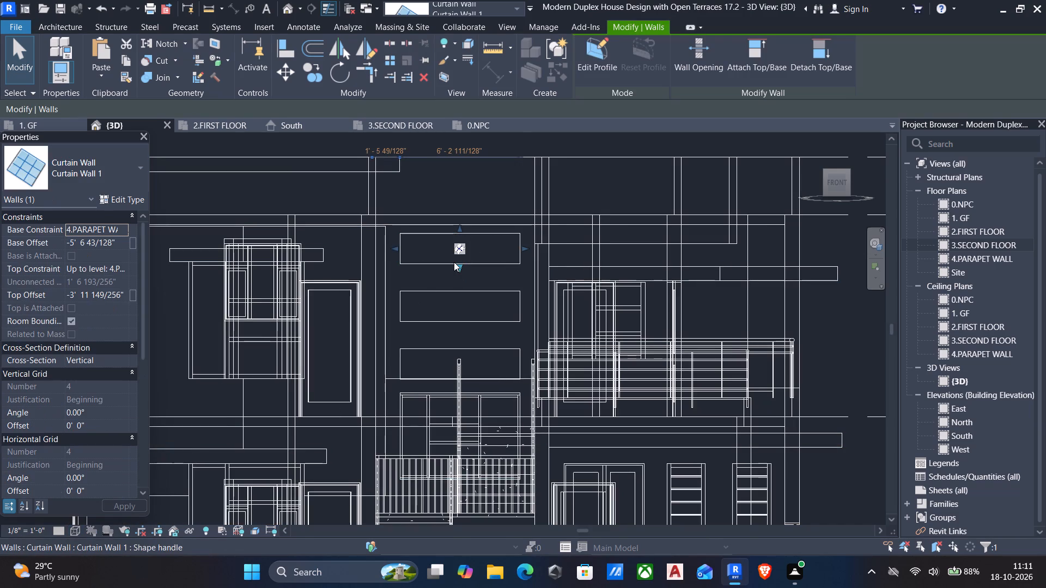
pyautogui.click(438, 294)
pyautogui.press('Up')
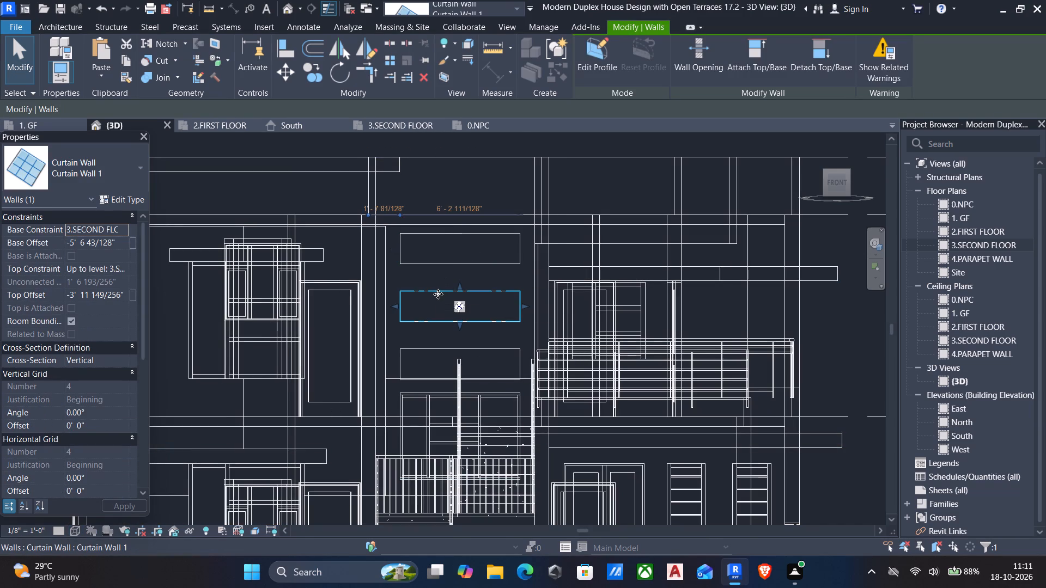
# Raise the top strip's upper and lower edges to offsets of about -3'-9 5/8" and -5'-3 11/16", making it about 1'-6" high.
pyautogui.click(452, 238)
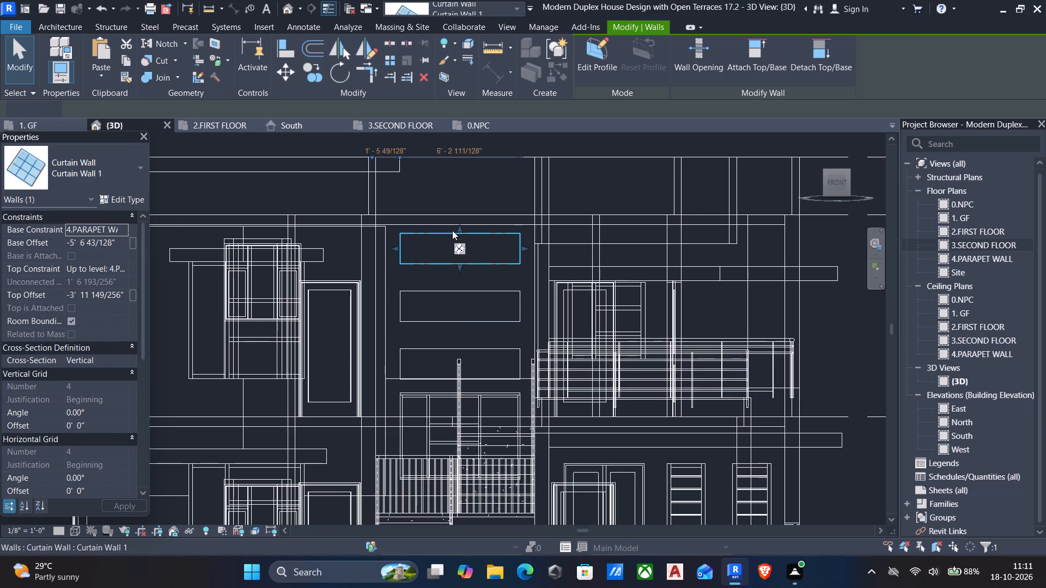
pyautogui.scroll(8, 460, 227)
pyautogui.moveTo(459, 237); pyautogui.dragTo(460, 234)
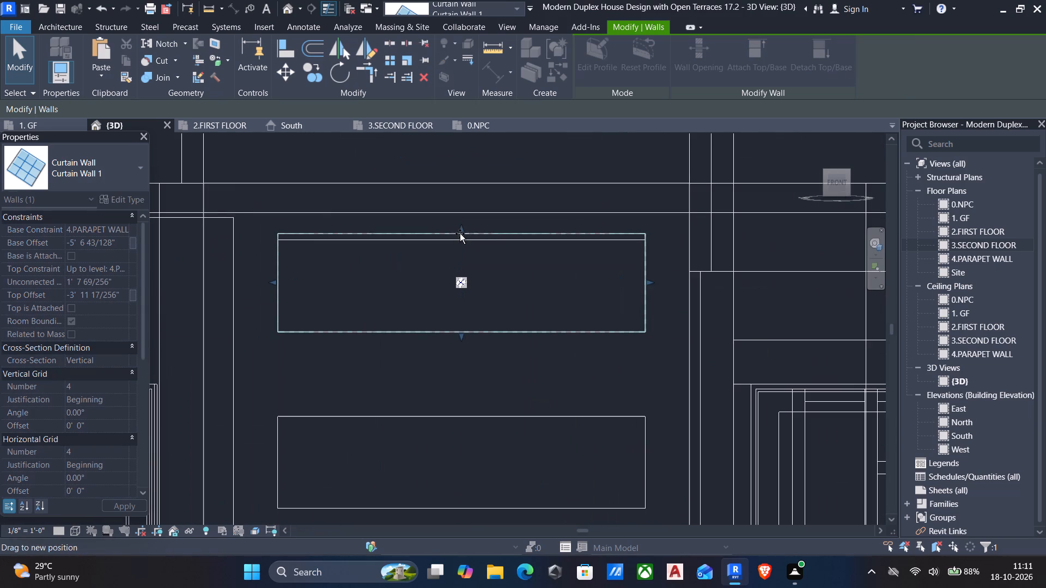
pyautogui.moveTo(460, 234); pyautogui.dragTo(460, 230)
pyautogui.scroll(1, 460, 231)
pyautogui.moveTo(463, 350); pyautogui.dragTo(466, 332)
# Raise the middle strip's top edge to an offset of about -3'-9 7/8" and move its bottom edge up slightly.
pyautogui.moveTo(459, 370); pyautogui.dragTo(471, 299, button='middle')
pyautogui.scroll(-3, 472, 299)
pyautogui.click(459, 347)
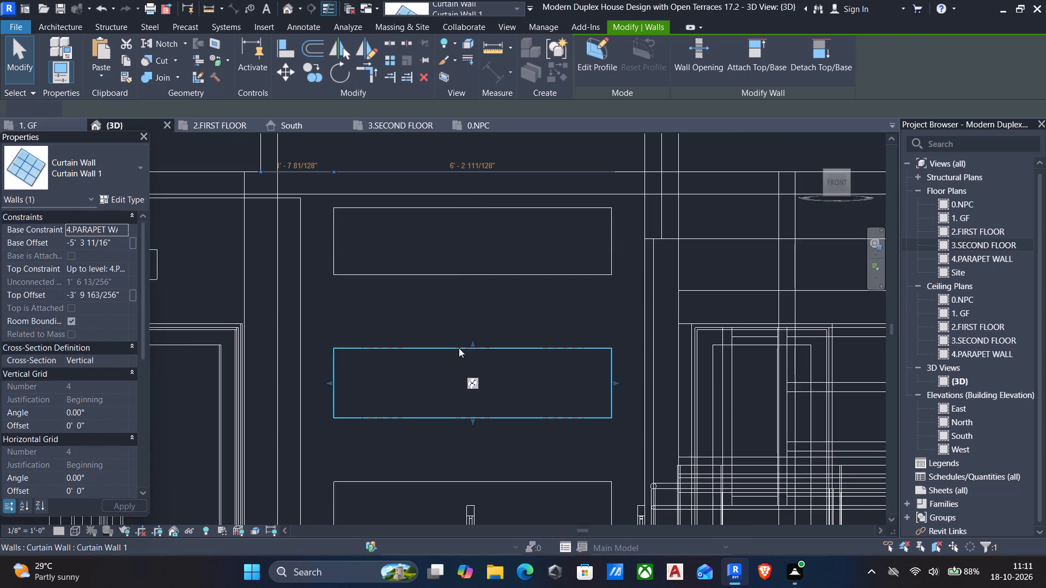
pyautogui.moveTo(469, 342); pyautogui.dragTo(471, 330)
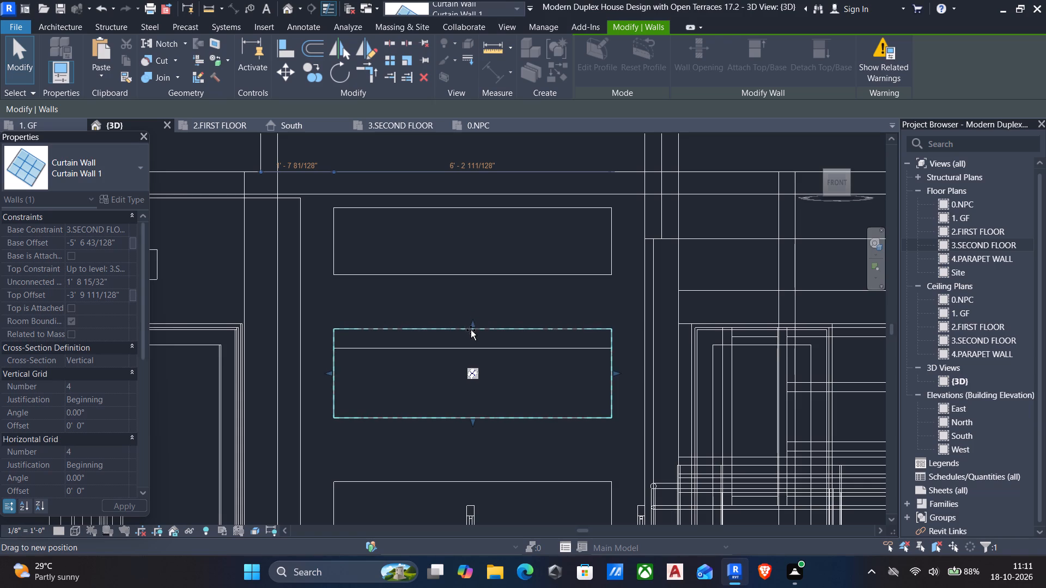
pyautogui.moveTo(471, 330); pyautogui.dragTo(470, 330)
pyautogui.moveTo(471, 416); pyautogui.dragTo(478, 400)
# Raise the lowest strip's top and bottom edges to offsets of about -6'-5 9/16" and -7'-9 9/16", making it 1'-4" high.
pyautogui.moveTo(463, 428); pyautogui.dragTo(483, 346, button='middle')
pyautogui.click(482, 398)
pyautogui.moveTo(495, 389); pyautogui.dragTo(495, 377)
pyautogui.moveTo(479, 407); pyautogui.dragTo(491, 339, button='middle')
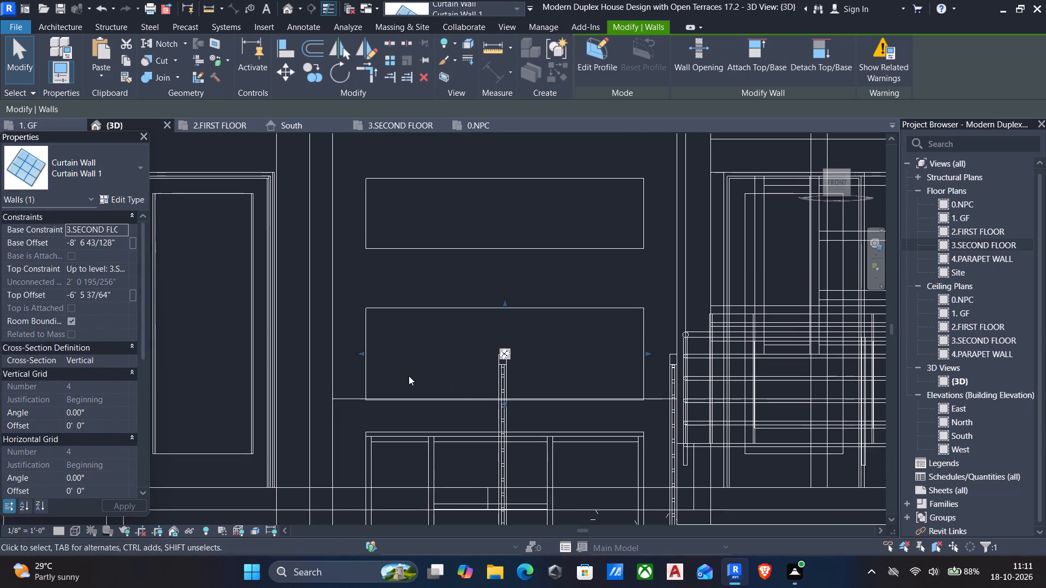
pyautogui.click(370, 374)
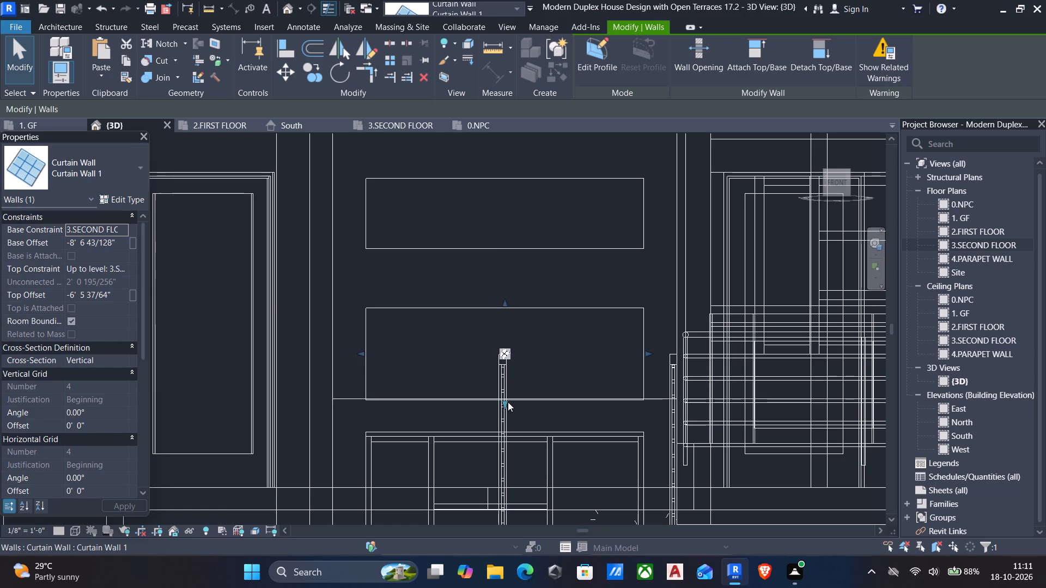
pyautogui.moveTo(506, 401); pyautogui.dragTo(510, 363)
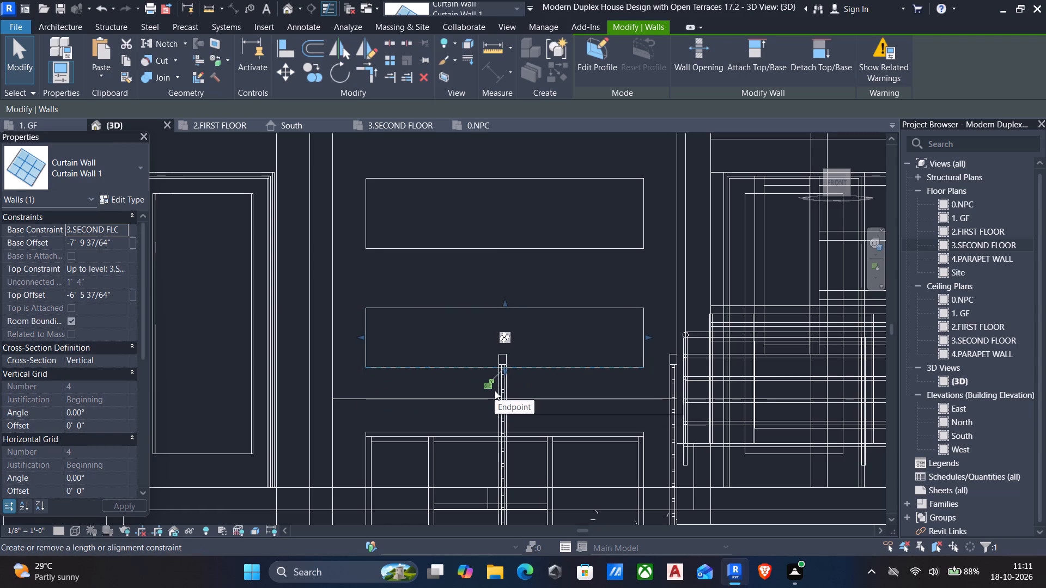
pyautogui.scroll(-1, 486, 397)
pyautogui.press('Escape')
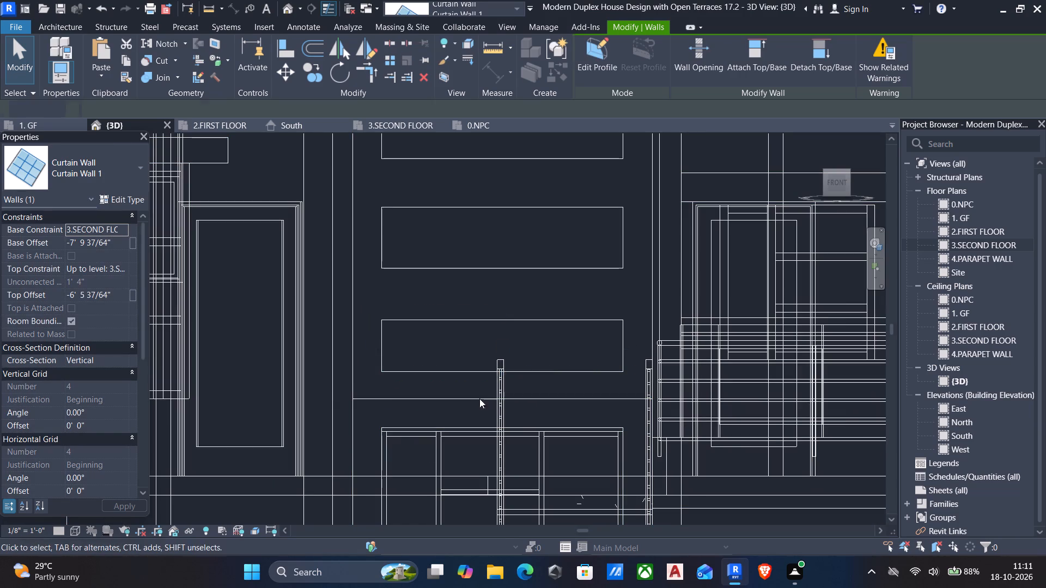
# Set the 3D view's visual style to Shaded.
pyautogui.click(68, 529)
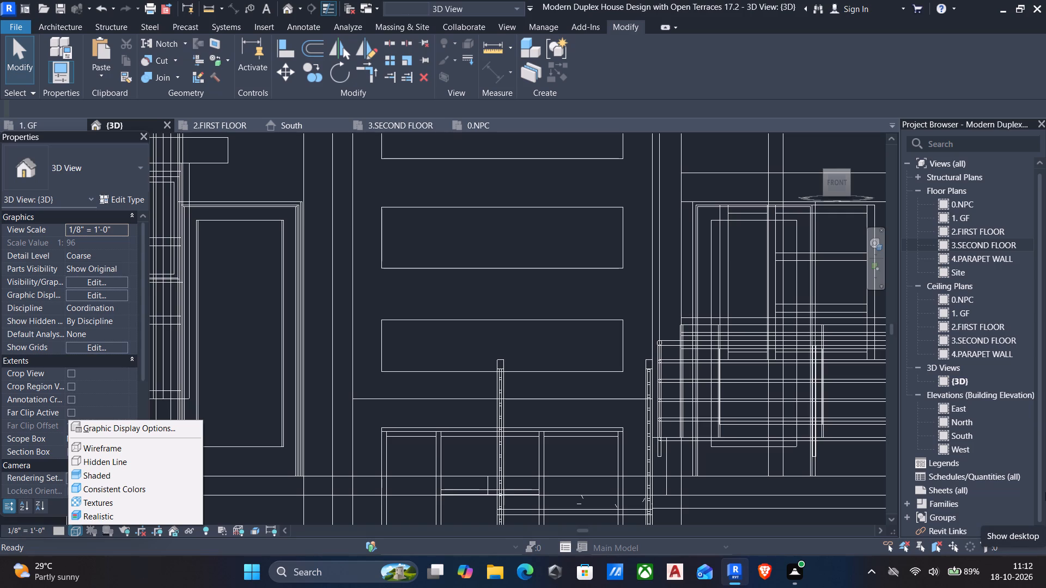
pyautogui.click(102, 470)
# Cut the 4.5" wall above the stair window with the middle and lowest curtain wall strips using Cut Geometry.
pyautogui.scroll(-4, 409, 308)
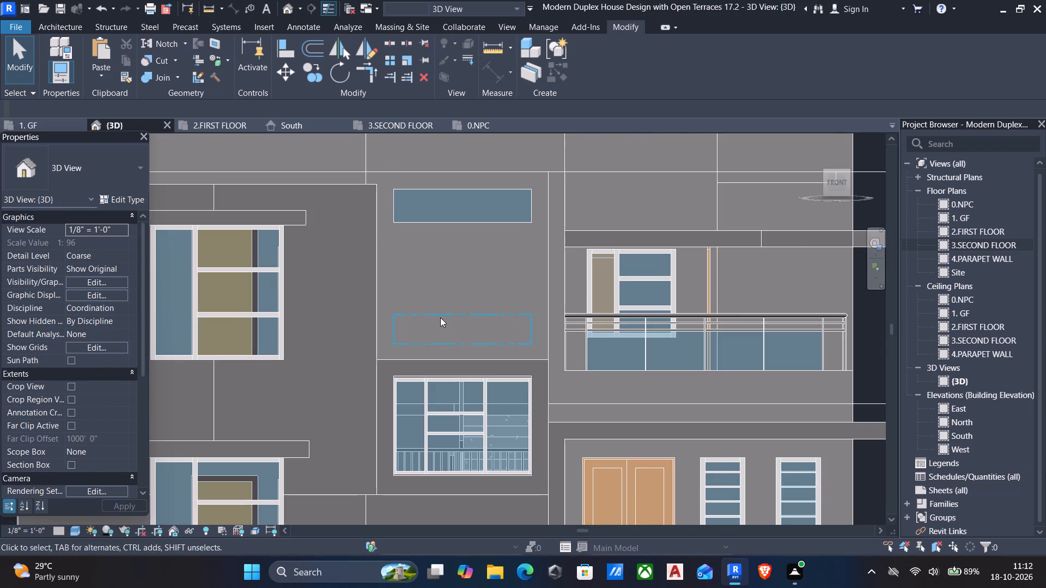
pyautogui.moveTo(440, 317); pyautogui.dragTo(434, 395, button='middle')
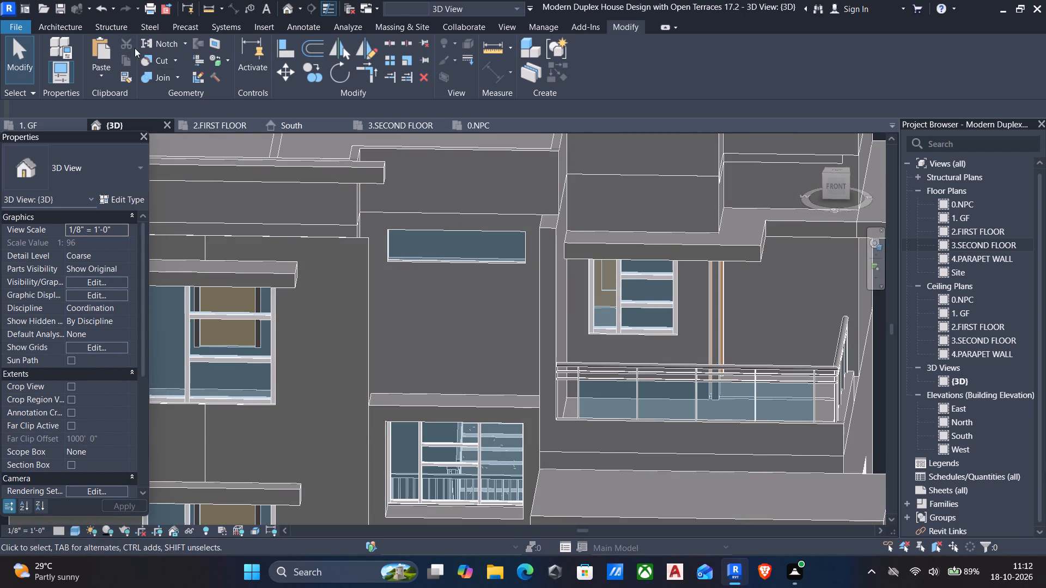
pyautogui.click(151, 58)
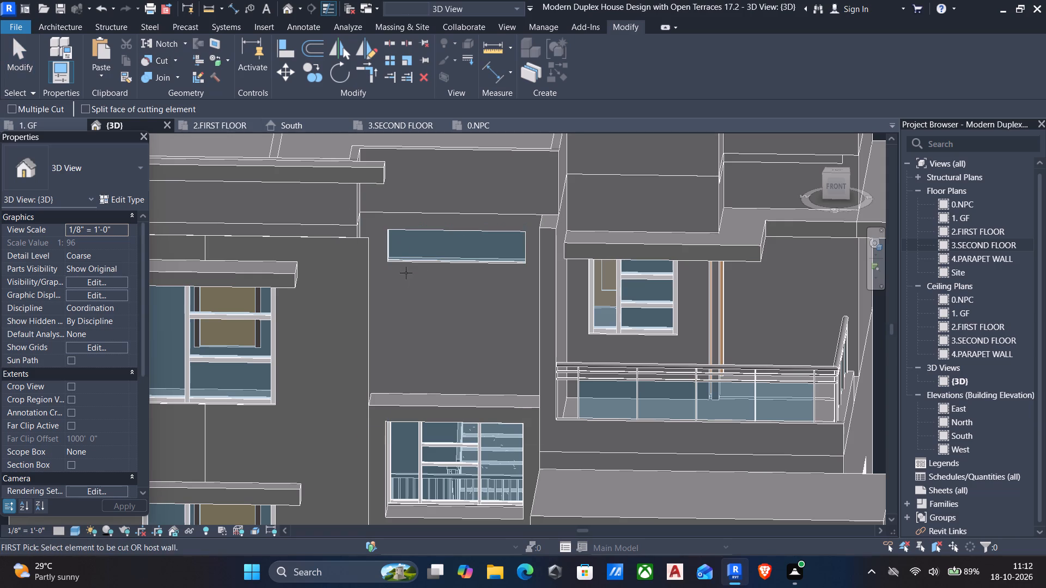
pyautogui.click(427, 217)
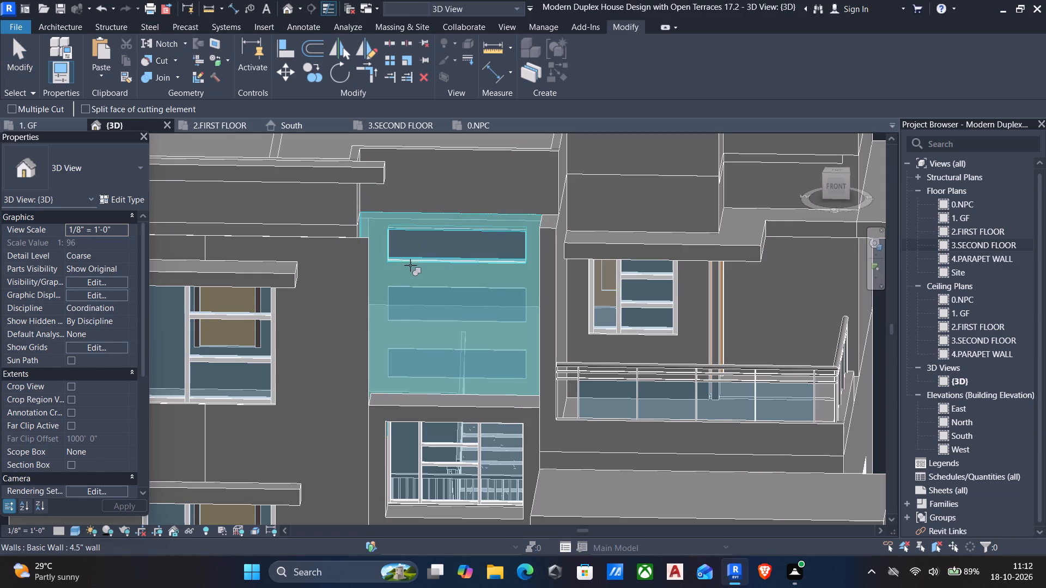
pyautogui.keyDown('ctrl'); pyautogui.click(415, 287); pyautogui.keyUp('ctrl')
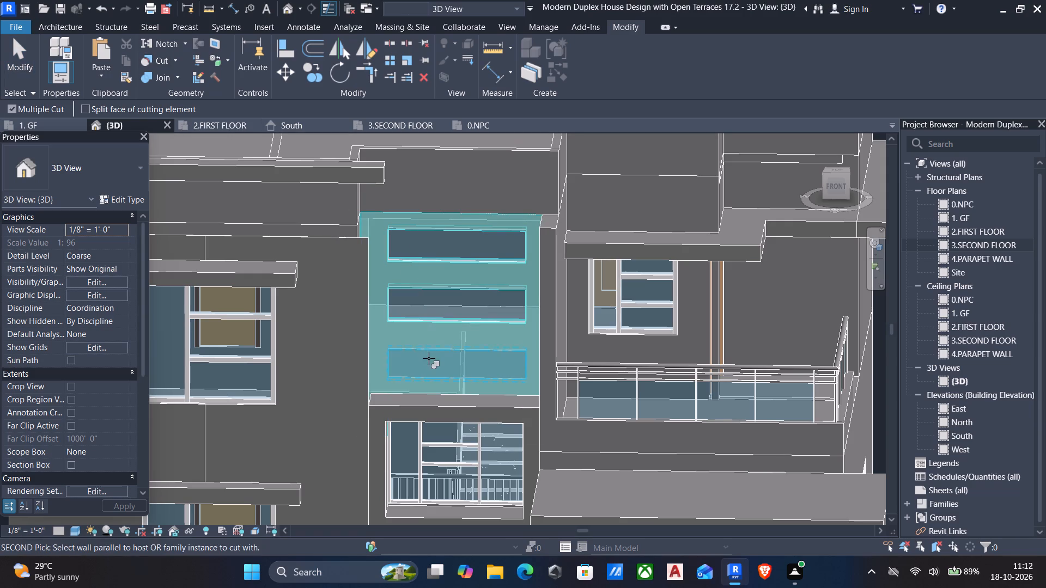
pyautogui.keyDown('ctrl'); pyautogui.click(428, 350); pyautogui.keyUp('ctrl')
pyautogui.moveTo(461, 369); pyautogui.dragTo(477, 333, button='middle')
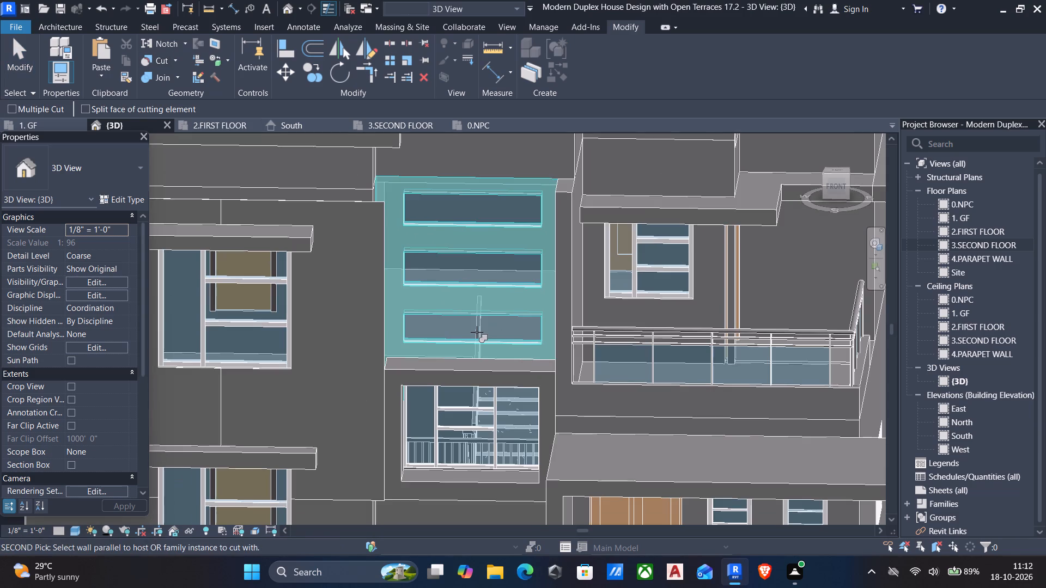
pyautogui.press('Escape')
# Open the front facade's in-place generic model for editing.
pyautogui.moveTo(447, 357); pyautogui.dragTo(446, 298, button='middle')
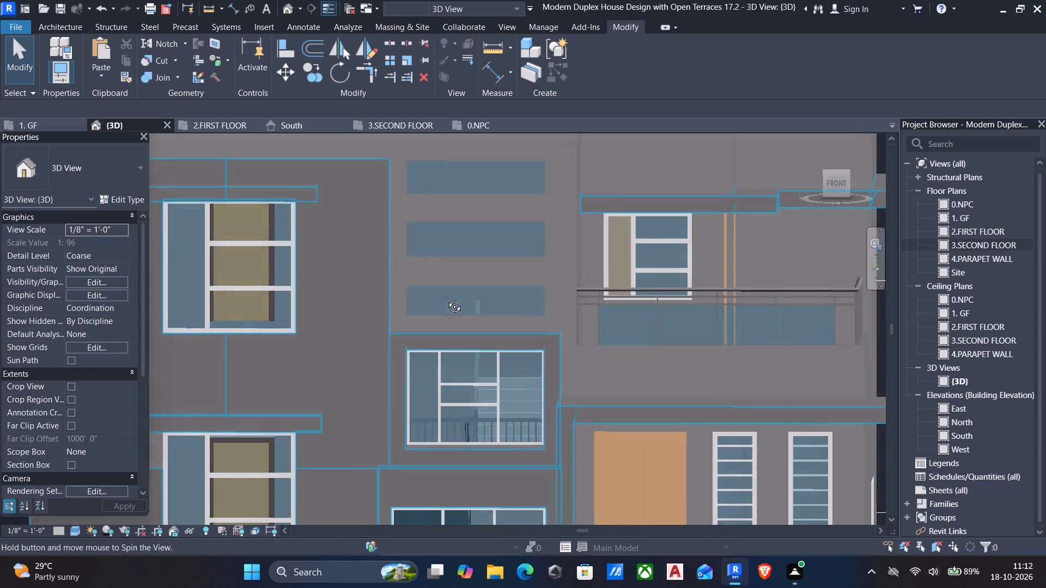
pyautogui.moveTo(446, 298); pyautogui.dragTo(493, 351, button='middle')
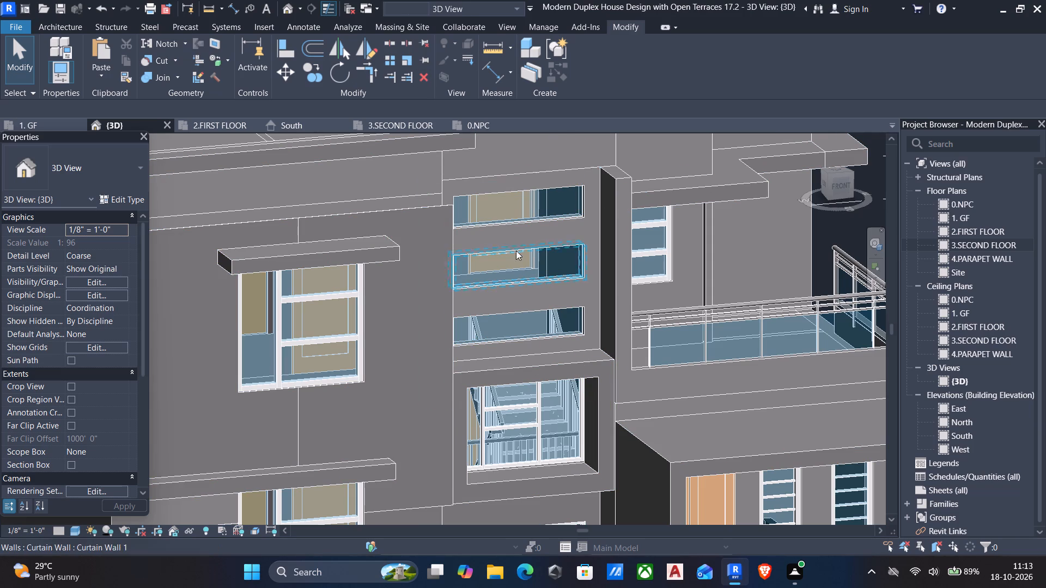
pyautogui.click(451, 256)
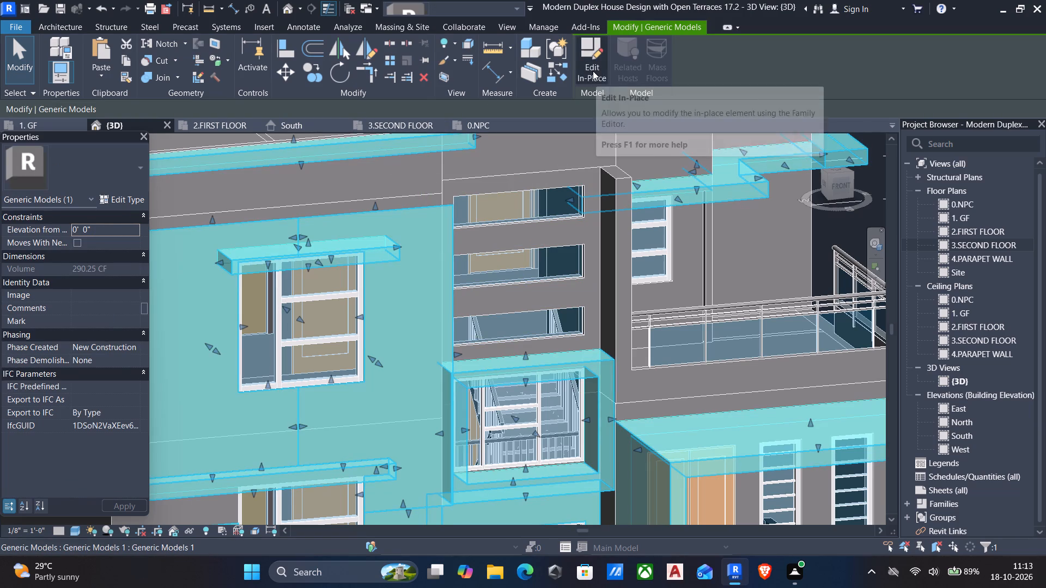
pyautogui.click(585, 62)
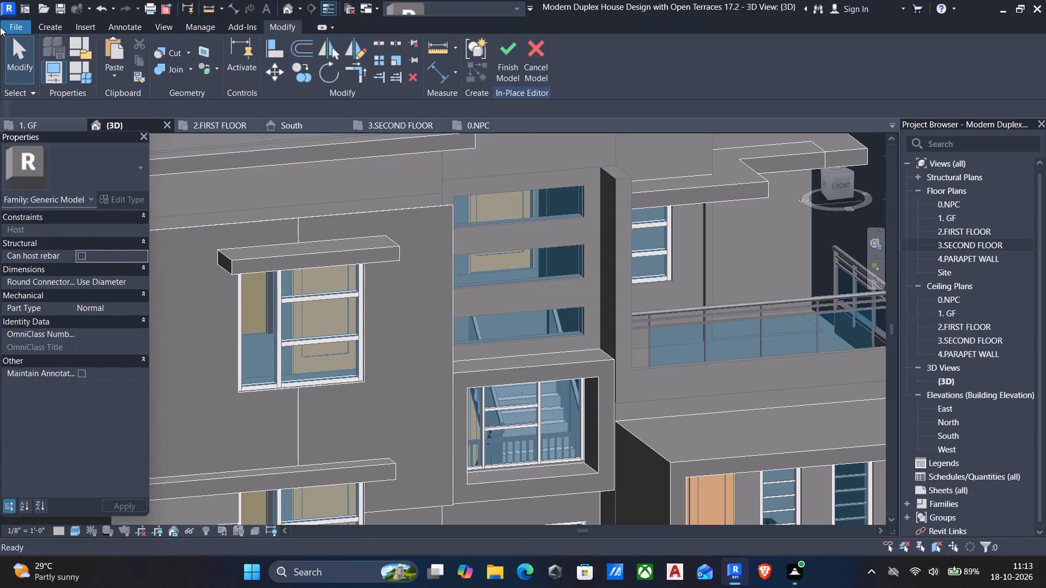
# Start a new solid extrusion and pick the 9" wall beside the curtain wall strips as its work plane.
pyautogui.click(47, 26)
pyautogui.click(108, 49)
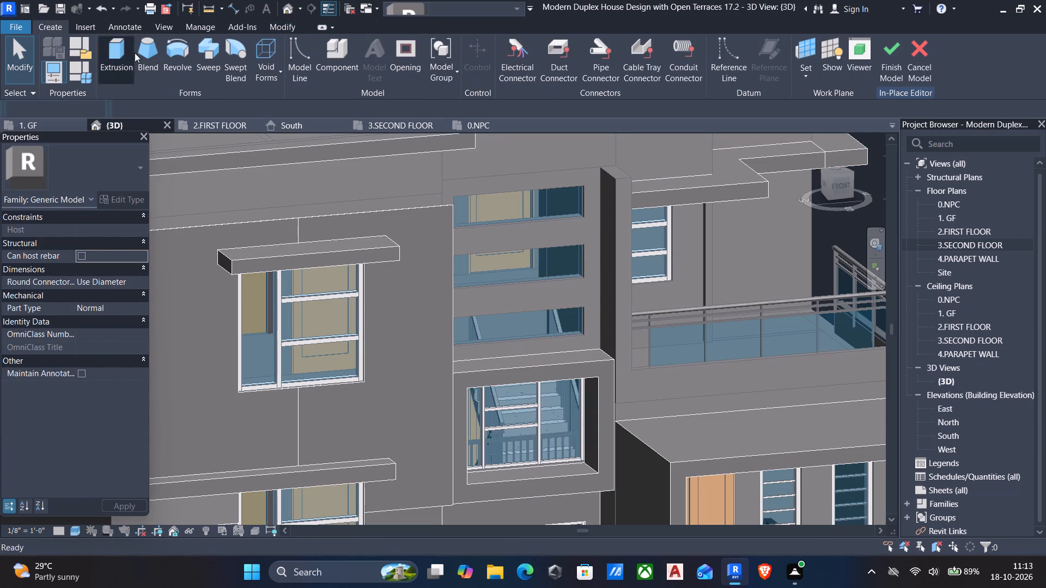
pyautogui.click(624, 79)
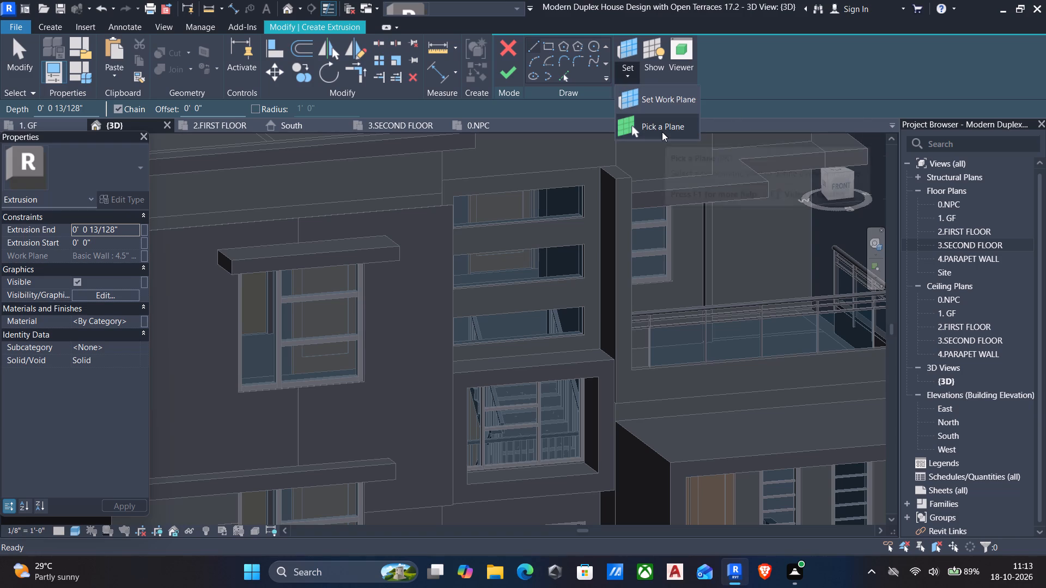
pyautogui.click(660, 130)
pyautogui.moveTo(586, 187); pyautogui.dragTo(568, 308, button='middle')
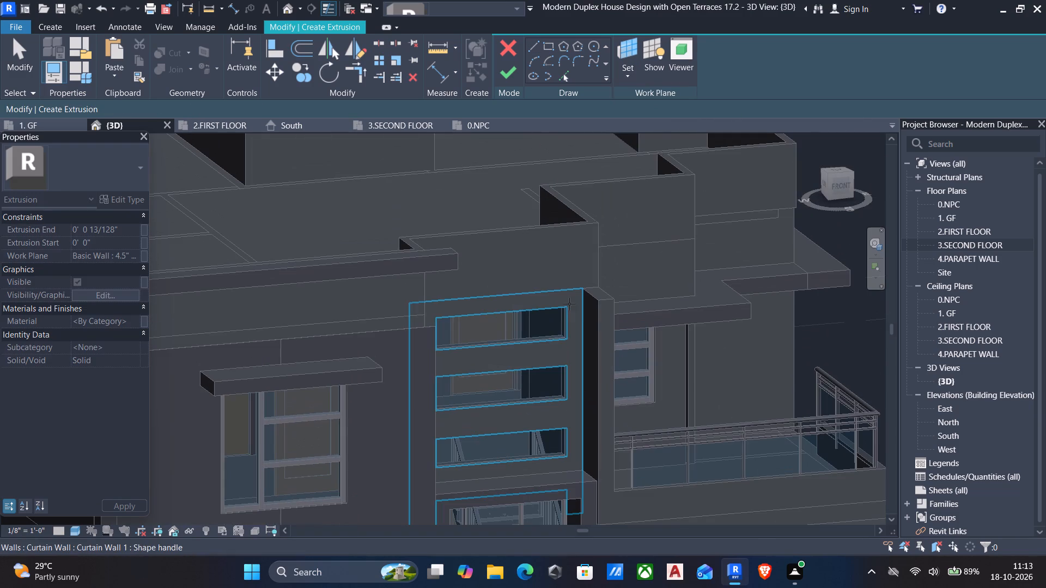
pyautogui.click(567, 303)
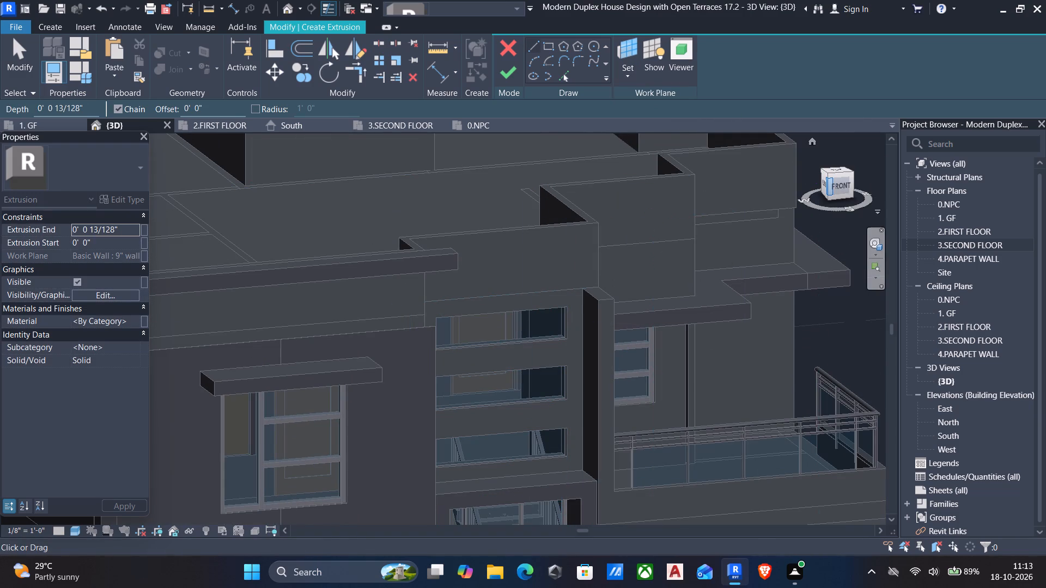
# From the front, sketch a rectangle about 9'-0" wide and 8'-10 1/8" high around the strips, ending at the balcony top rail.
pyautogui.click(837, 183)
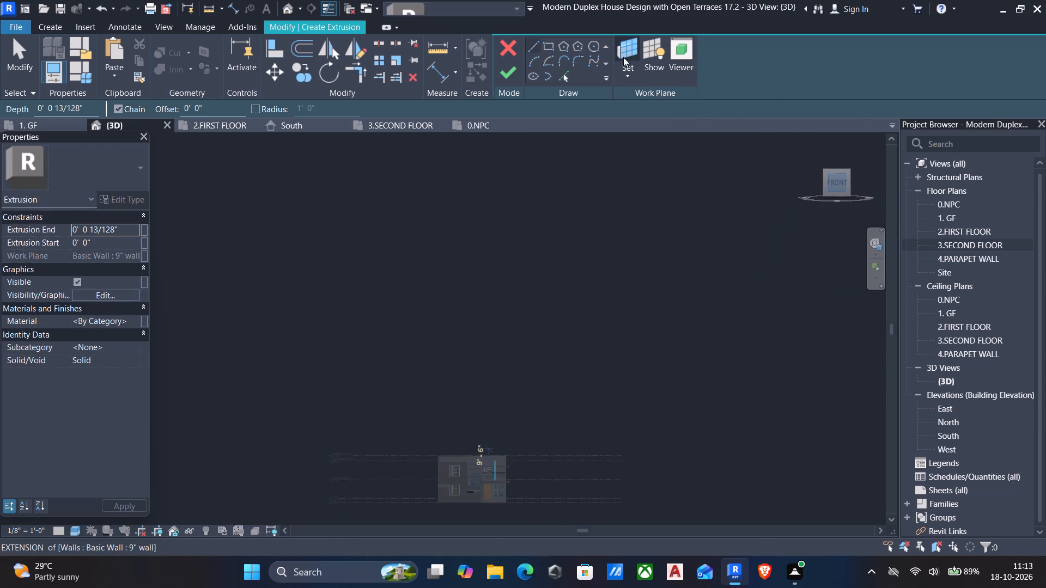
pyautogui.click(549, 45)
pyautogui.scroll(9, 447, 313)
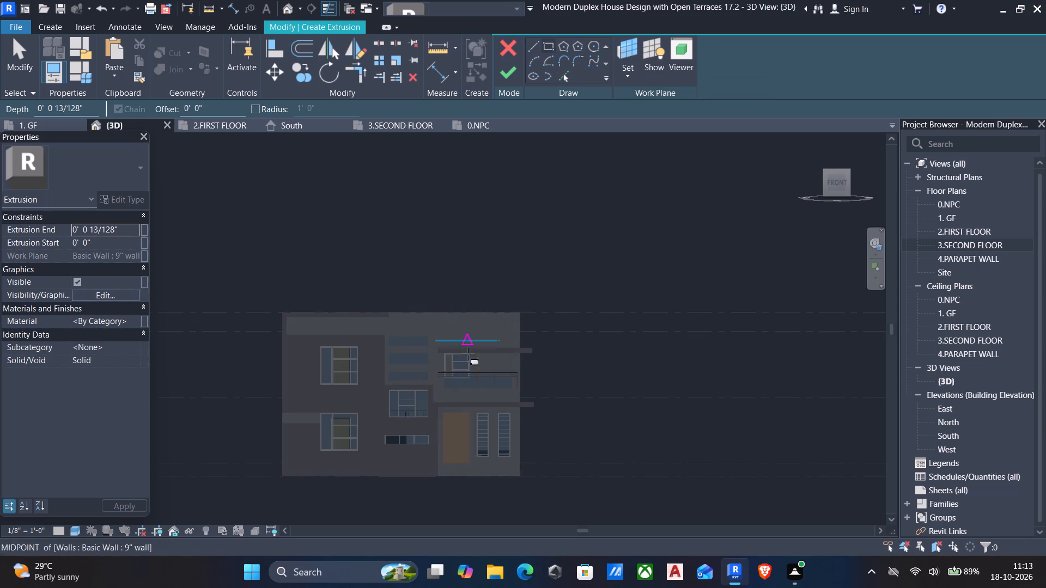
pyautogui.scroll(6, 481, 376)
pyautogui.moveTo(481, 376); pyautogui.dragTo(478, 345, button='middle')
pyautogui.scroll(1, 364, 313)
pyautogui.moveTo(364, 313); pyautogui.dragTo(670, 363, button='middle')
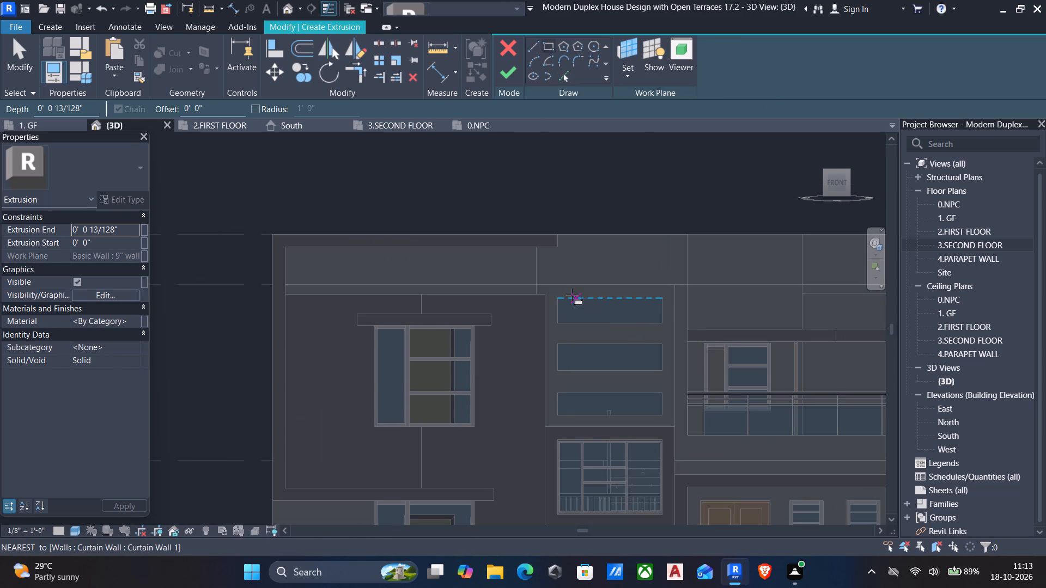
pyautogui.click(533, 250)
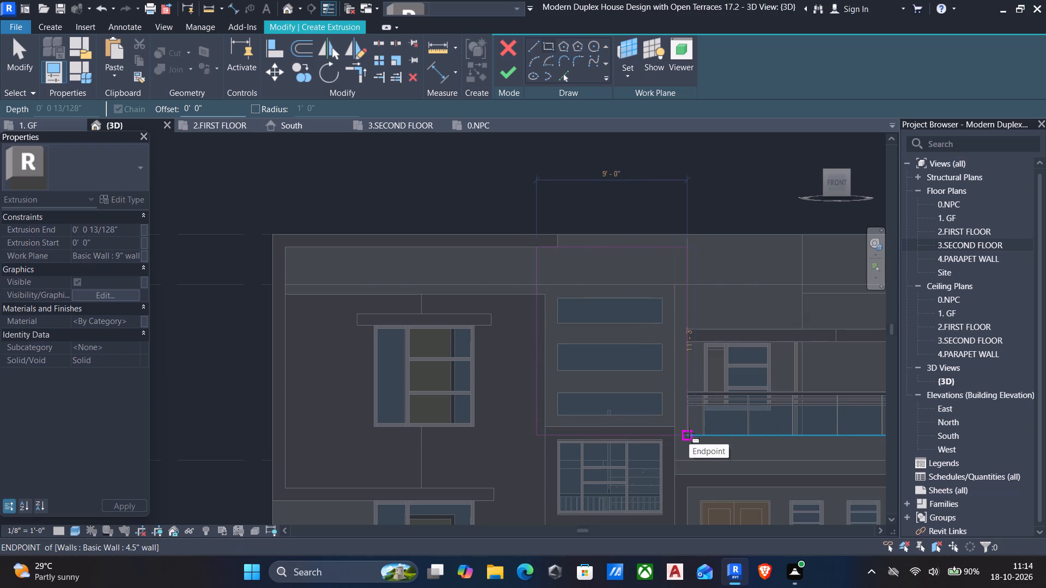
pyautogui.scroll(8, 688, 395)
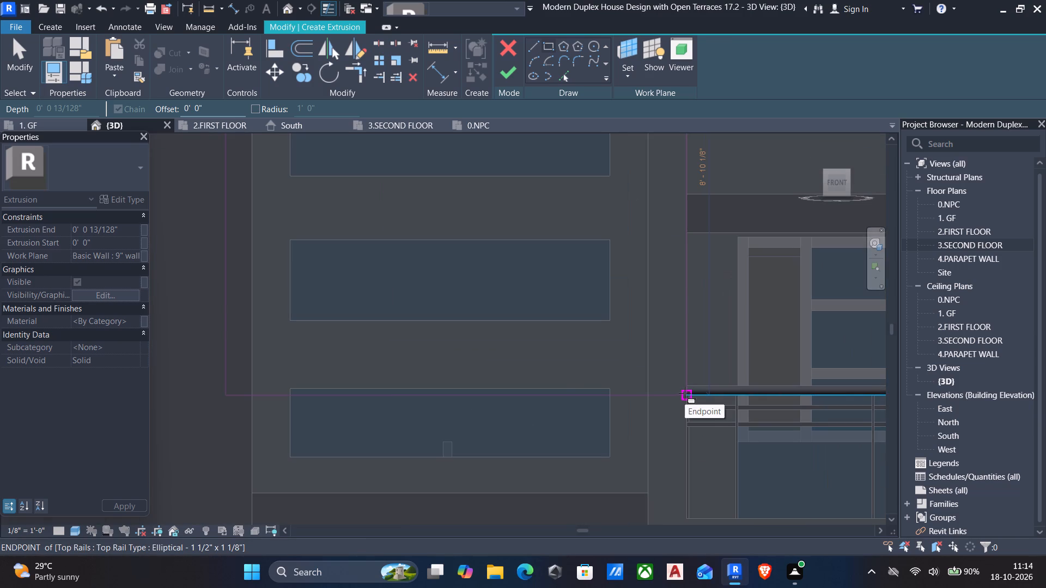
pyautogui.click(685, 393)
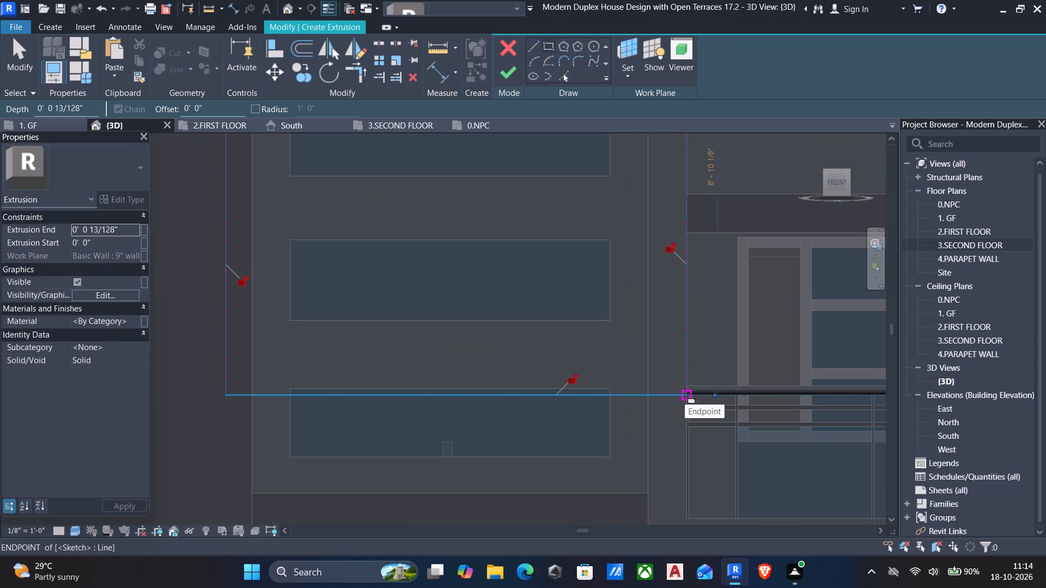
pyautogui.press('Escape')
# Align the bottom line of the extrusion sketch to the top edge of the lowest curtain wall strip.
pyautogui.write('al')
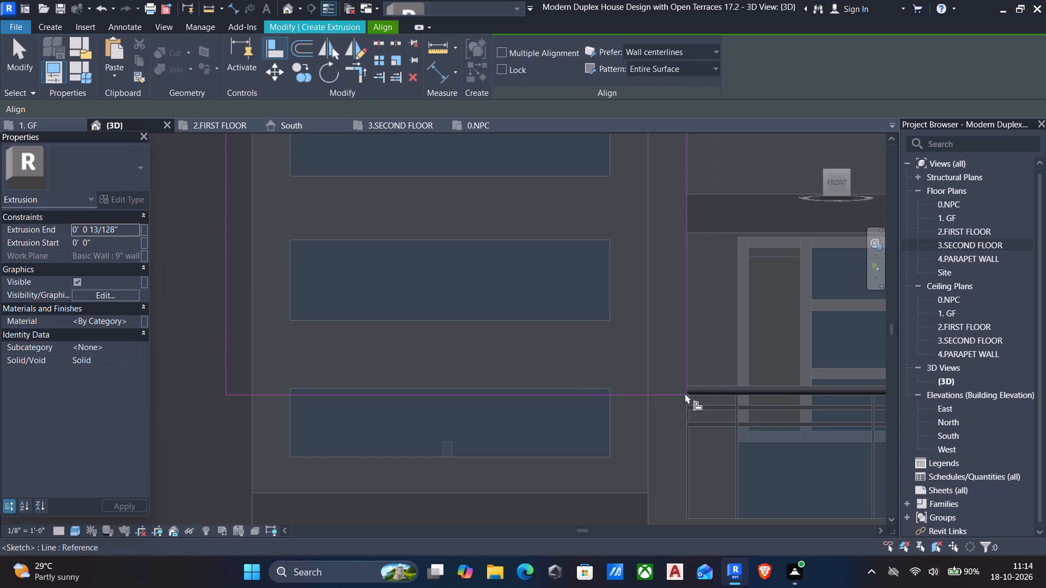
pyautogui.click(549, 388)
pyautogui.click(549, 394)
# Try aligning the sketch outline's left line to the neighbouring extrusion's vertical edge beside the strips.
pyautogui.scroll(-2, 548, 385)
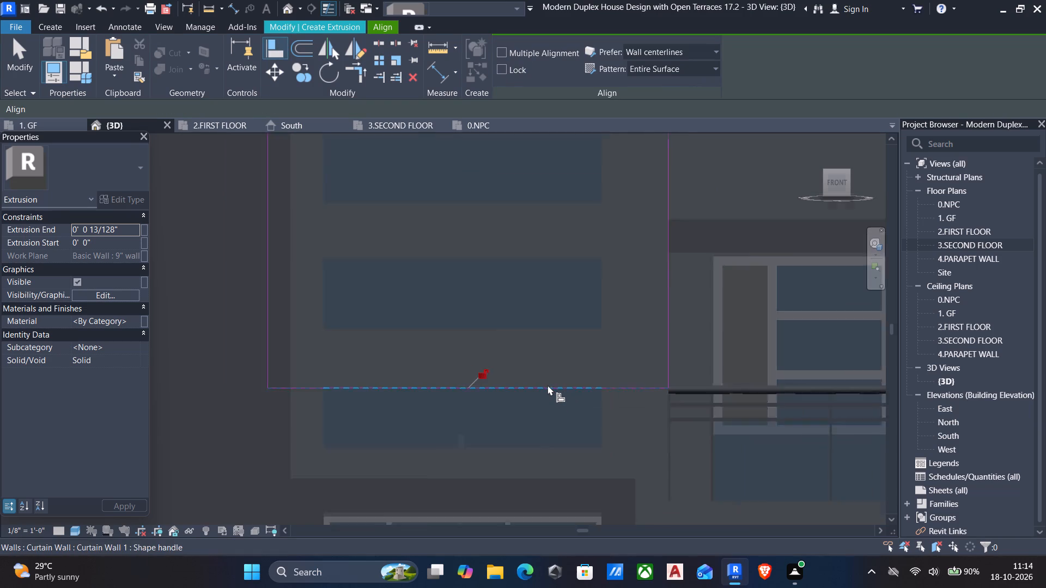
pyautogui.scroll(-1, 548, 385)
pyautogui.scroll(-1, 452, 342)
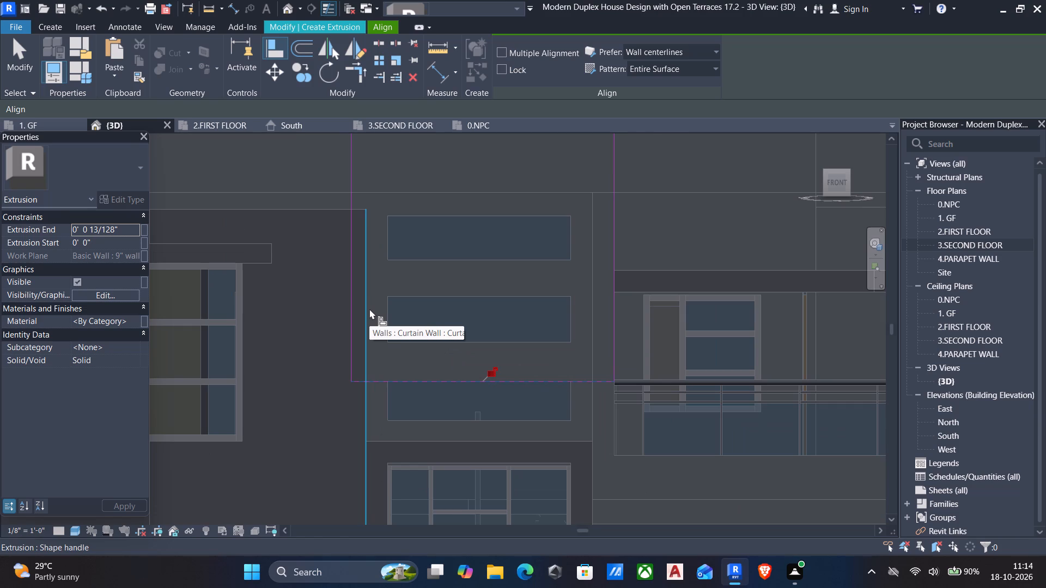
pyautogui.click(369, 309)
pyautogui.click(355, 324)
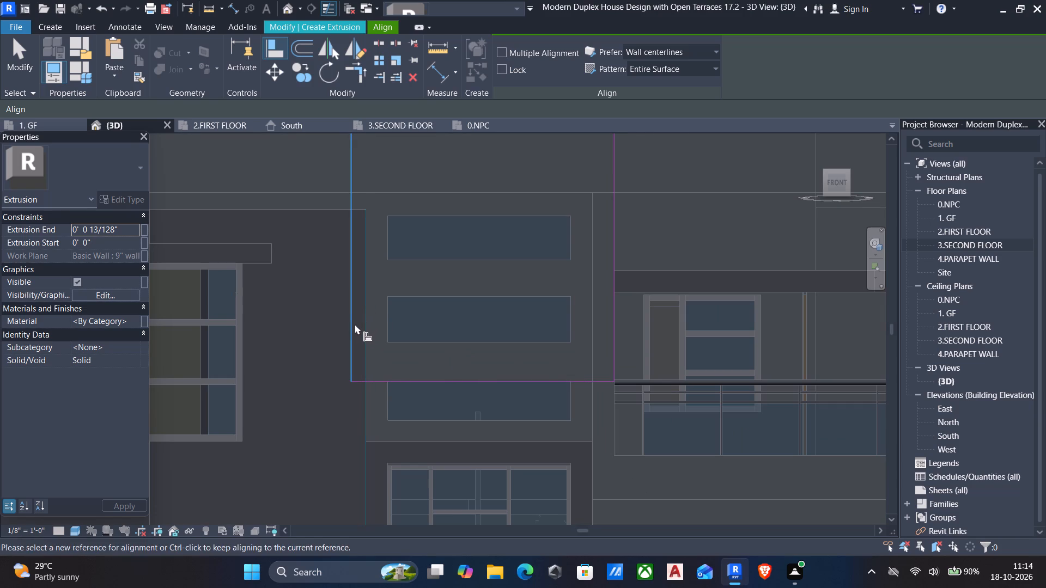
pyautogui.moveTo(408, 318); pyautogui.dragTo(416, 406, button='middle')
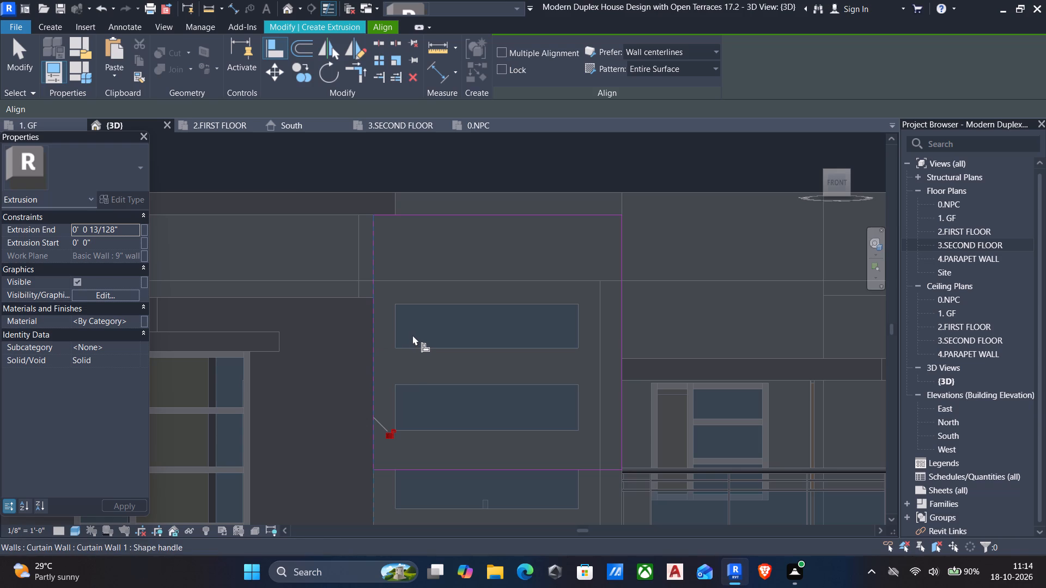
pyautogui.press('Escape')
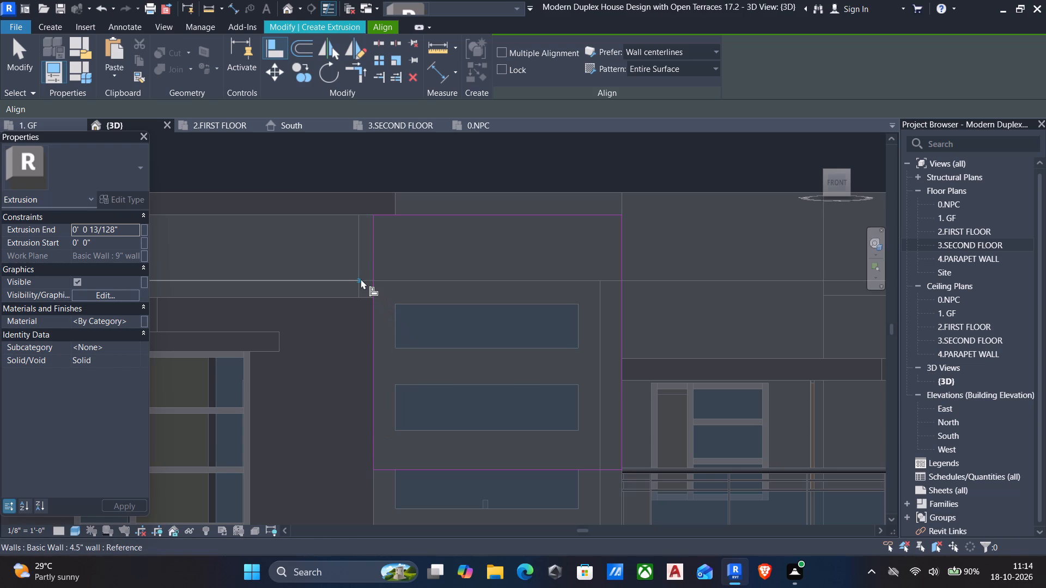
# Align the outline's left line to the vertical wall edge slightly farther from the strips, just below the parapet.
pyautogui.write('al')
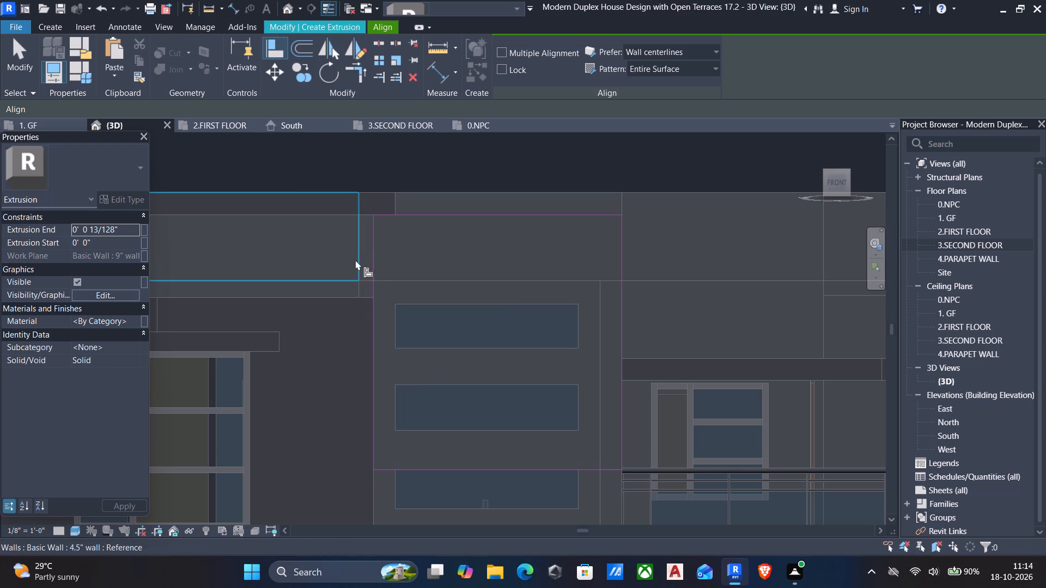
pyautogui.click(361, 288)
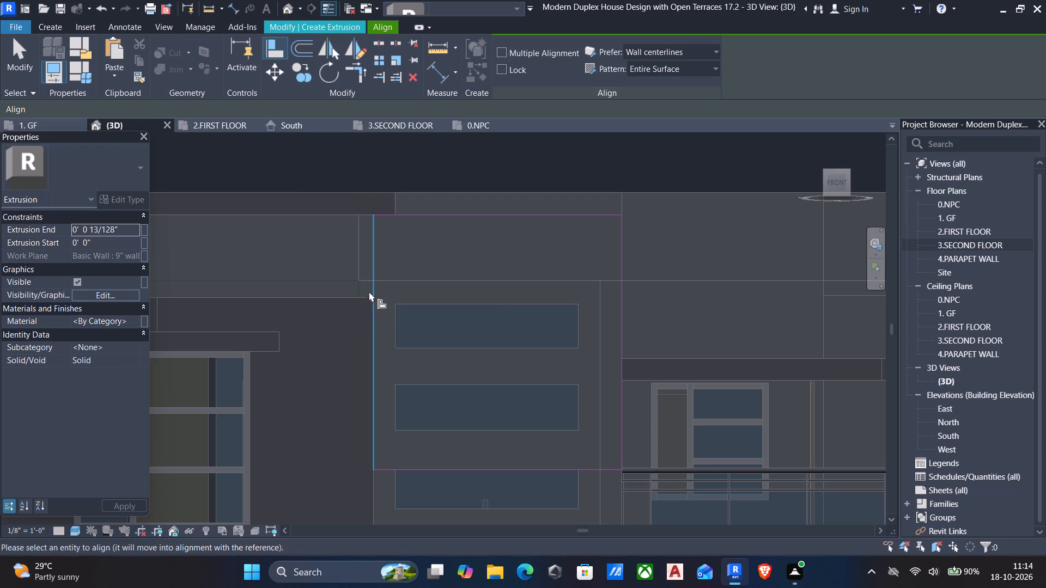
pyautogui.click(377, 294)
pyautogui.moveTo(408, 277); pyautogui.dragTo(406, 335, button='middle')
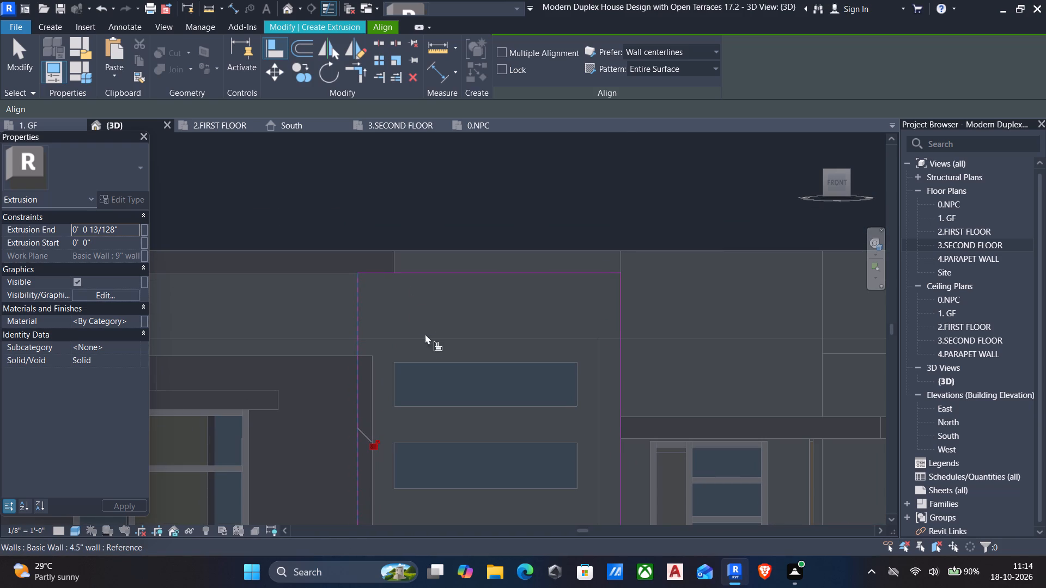
pyautogui.moveTo(424, 340); pyautogui.dragTo(424, 327, button='middle')
pyautogui.scroll(-3, 424, 327)
pyautogui.moveTo(433, 379); pyautogui.dragTo(434, 343, button='middle')
pyautogui.moveTo(459, 383); pyautogui.dragTo(453, 382, button='middle')
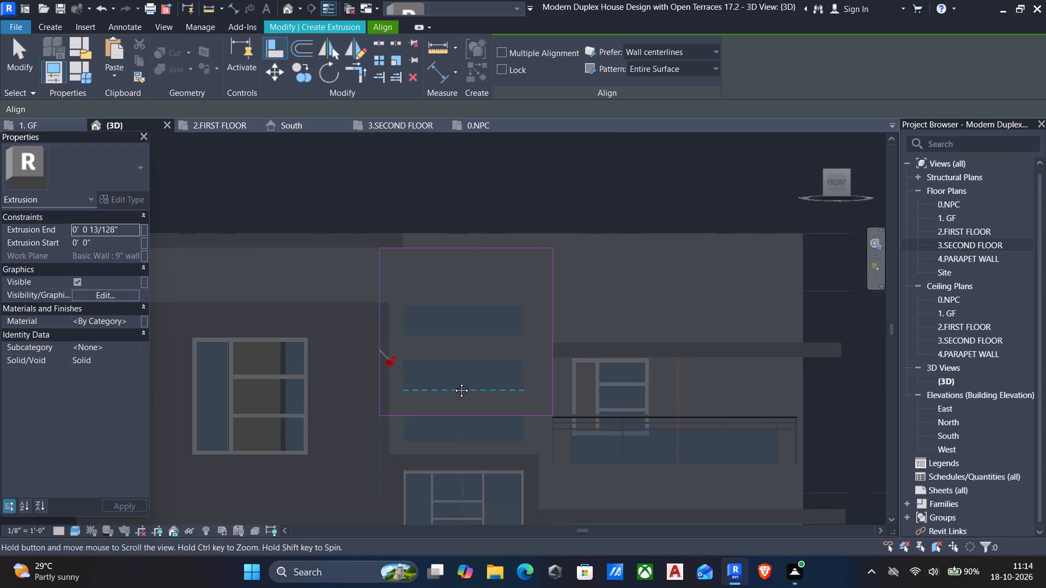
pyautogui.moveTo(453, 382); pyautogui.dragTo(446, 352, button='middle')
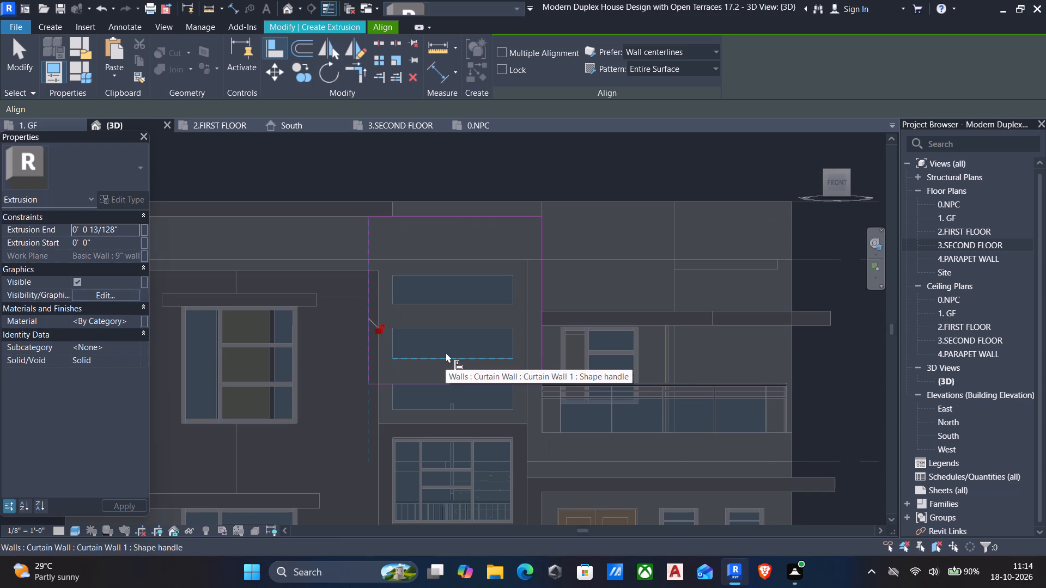
pyautogui.press('Escape')
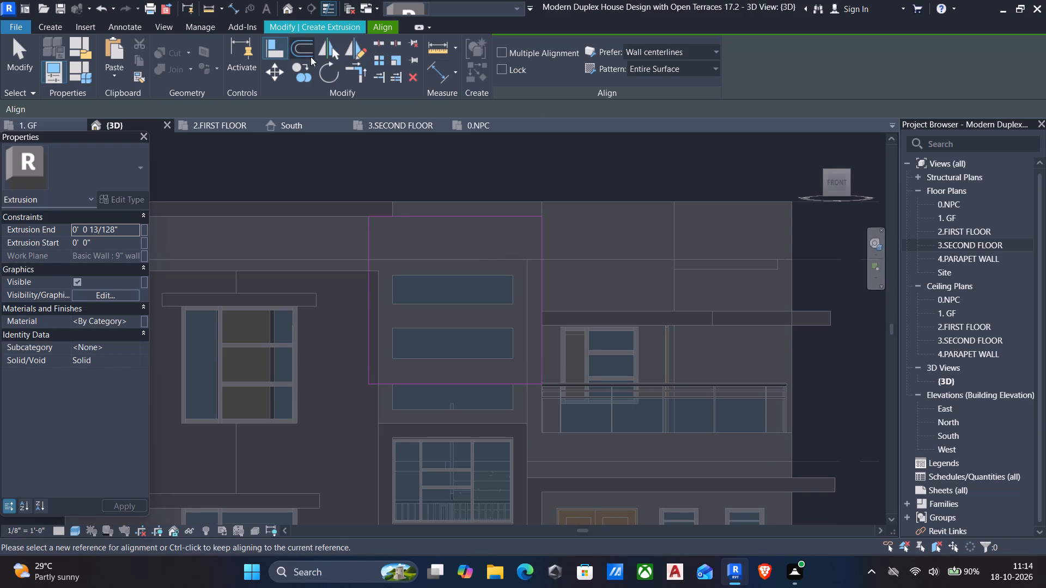
# Sketch inner rectangles tracing the middle and top curtain wall strips, each about 6'-2 7/8" wide.
pyautogui.click(311, 24)
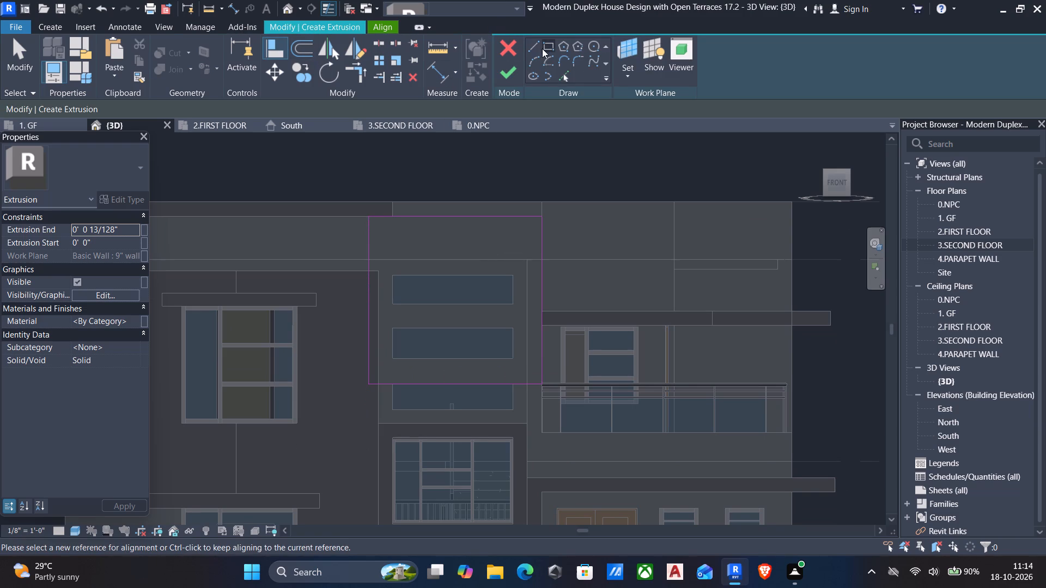
pyautogui.click(548, 42)
pyautogui.scroll(4, 380, 340)
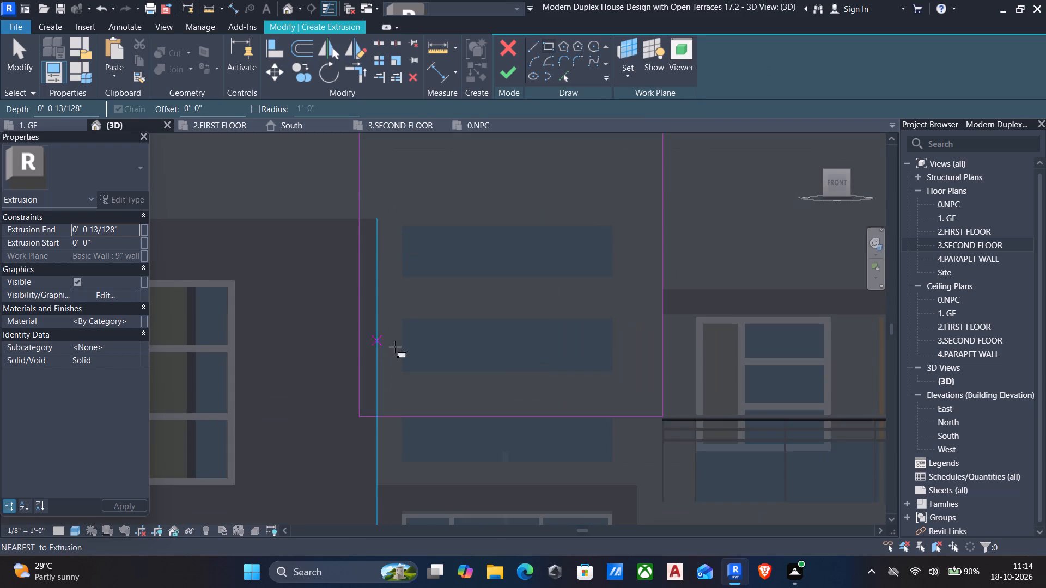
pyautogui.click(400, 322)
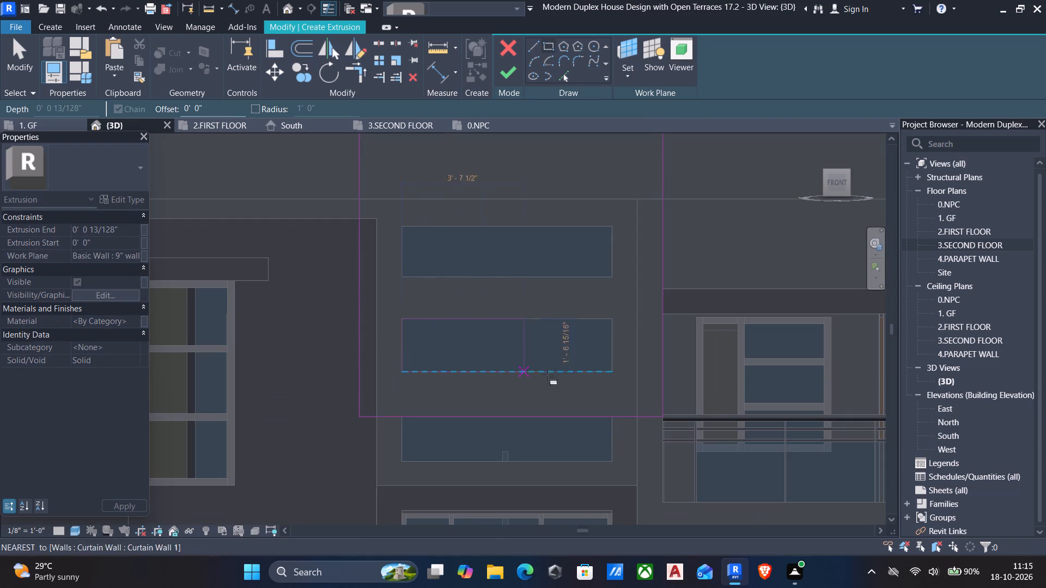
pyautogui.click(610, 375)
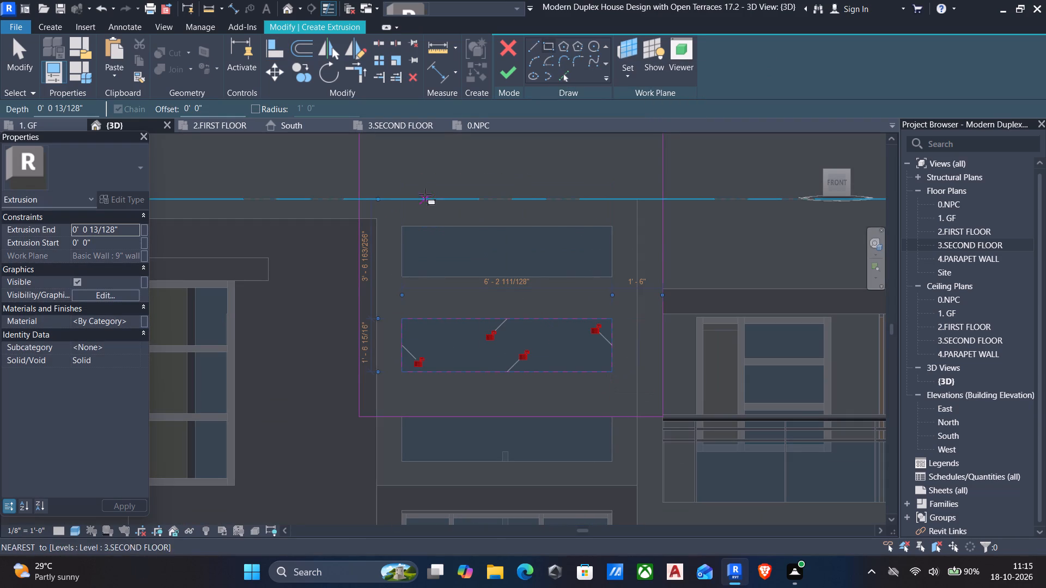
pyautogui.click(406, 224)
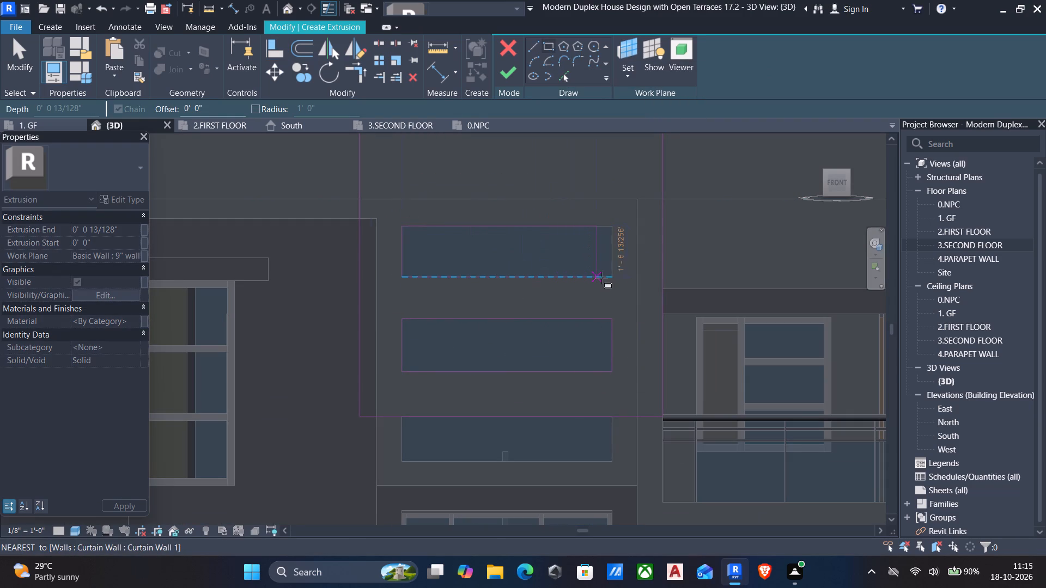
pyautogui.click(607, 277)
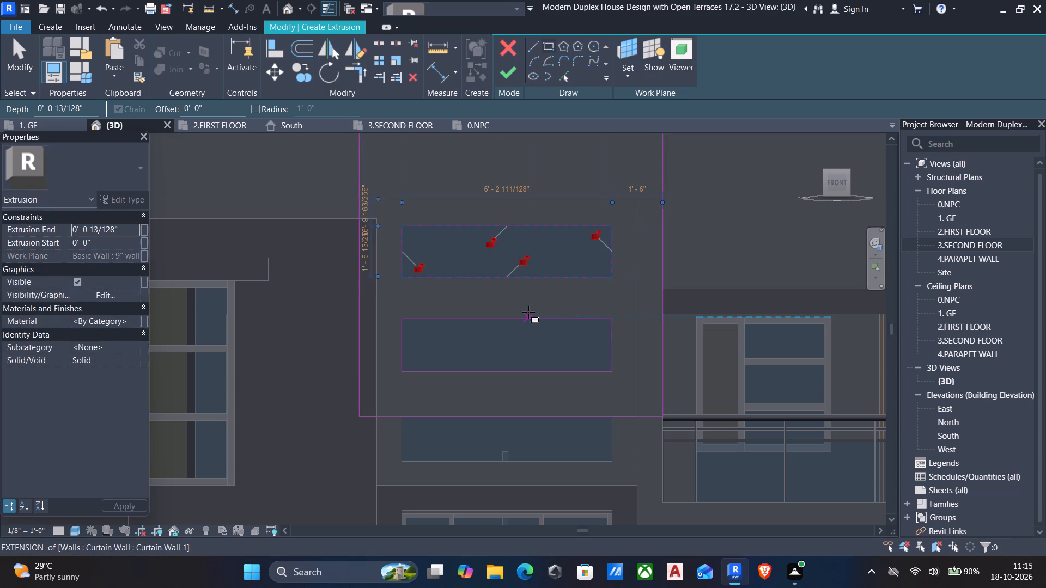
pyautogui.scroll(-3, 422, 278)
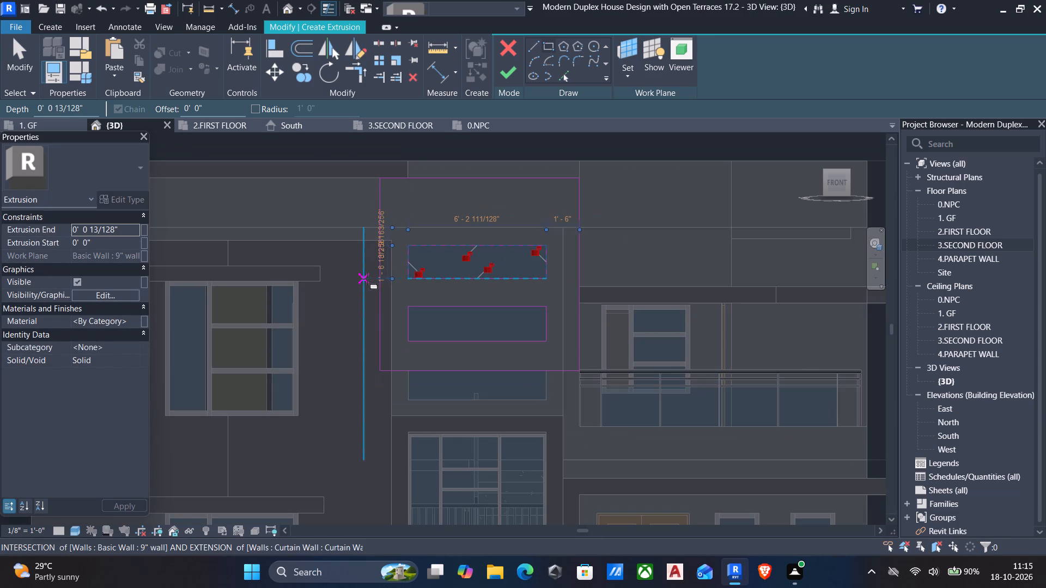
pyautogui.press('Escape')
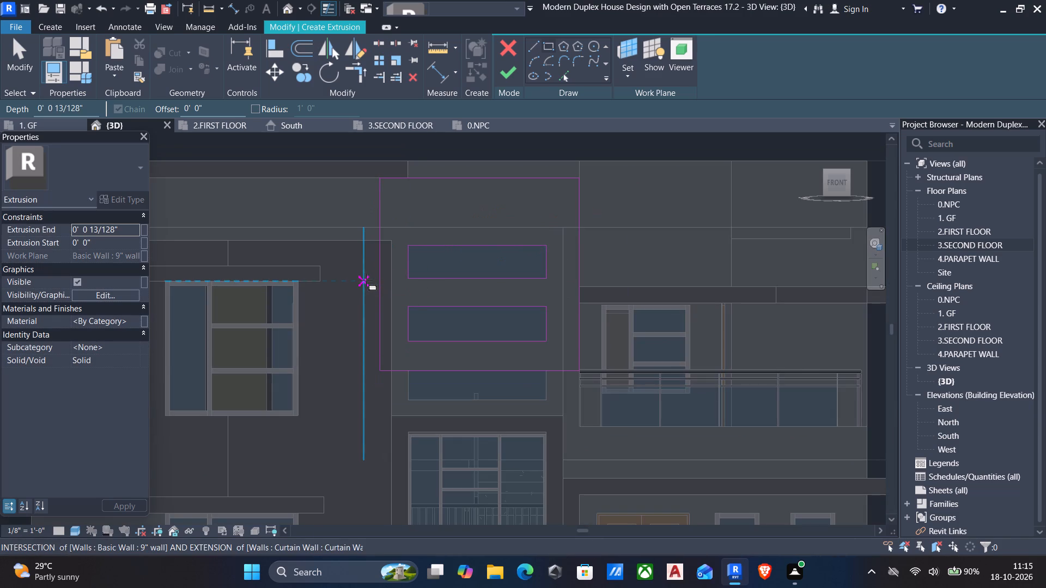
# Sketch a 9" vertical line from the outline's top edge to the parapet top, continuing about 1'-2" horizontally toward the outline's left side.
pyautogui.moveTo(296, 241); pyautogui.dragTo(314, 394, button='middle')
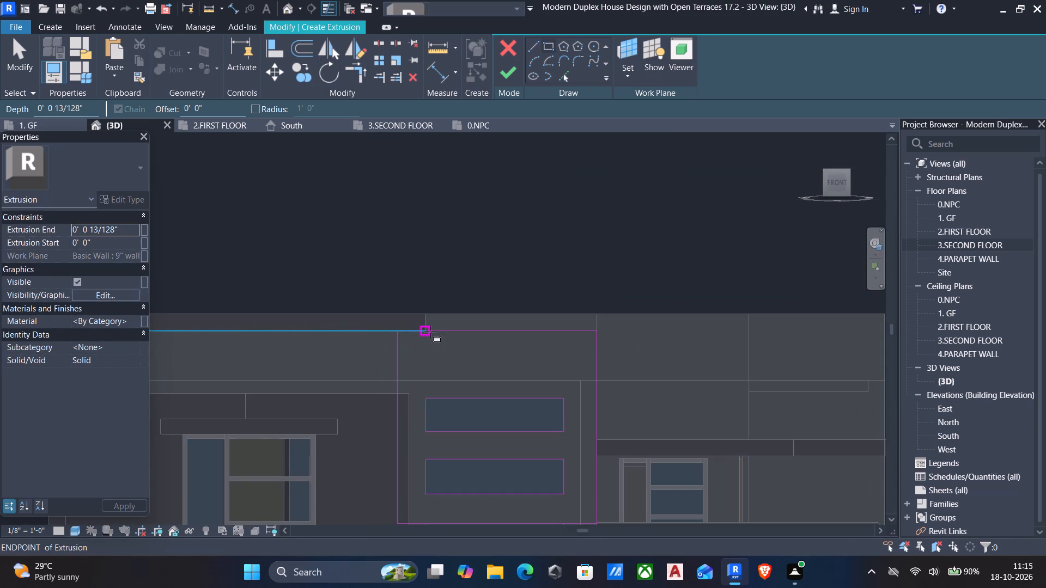
pyautogui.scroll(4, 425, 326)
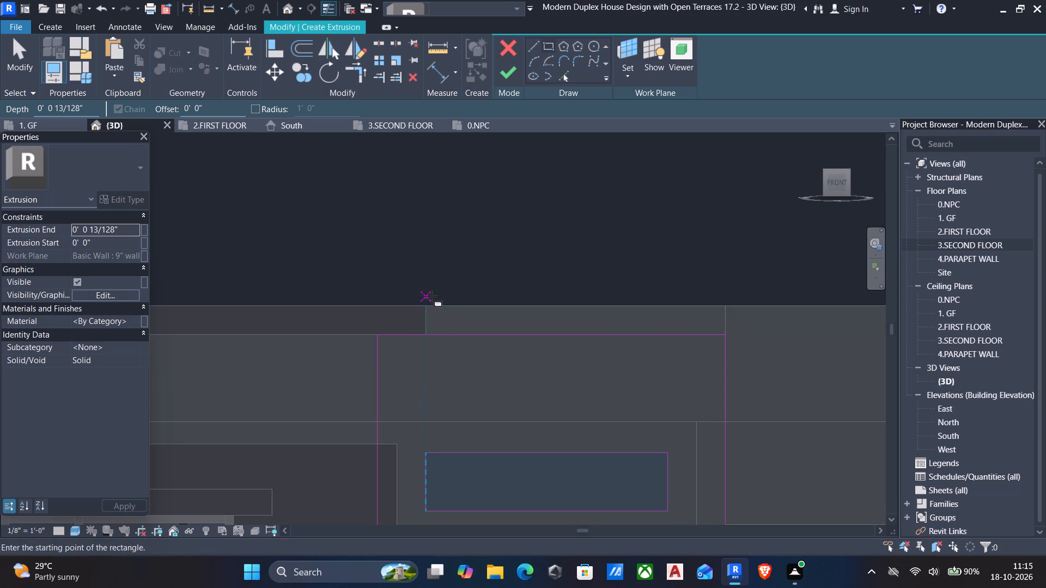
pyautogui.click(531, 50)
pyautogui.scroll(4, 416, 344)
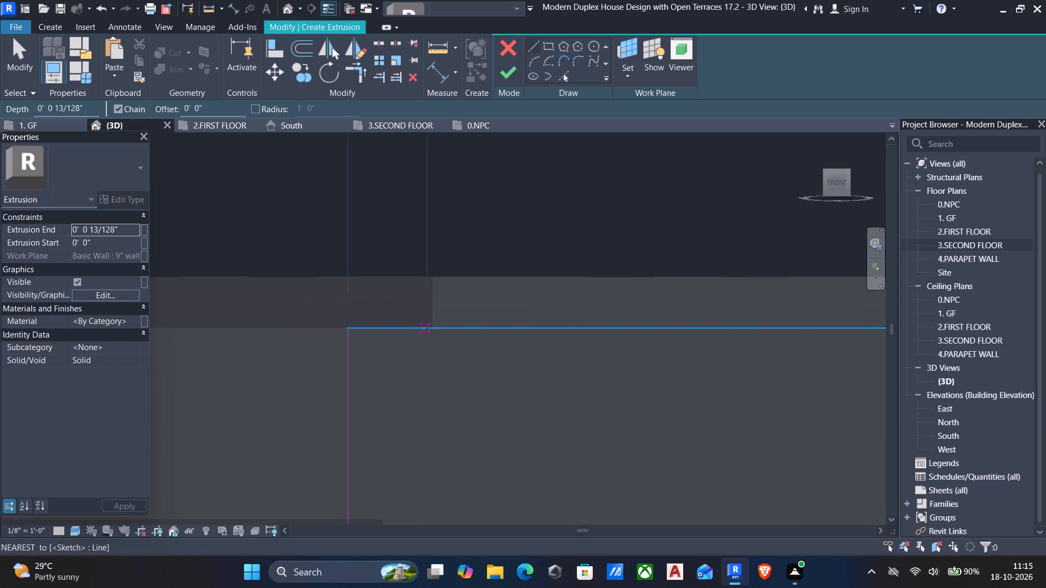
pyautogui.click(433, 326)
pyautogui.click(434, 275)
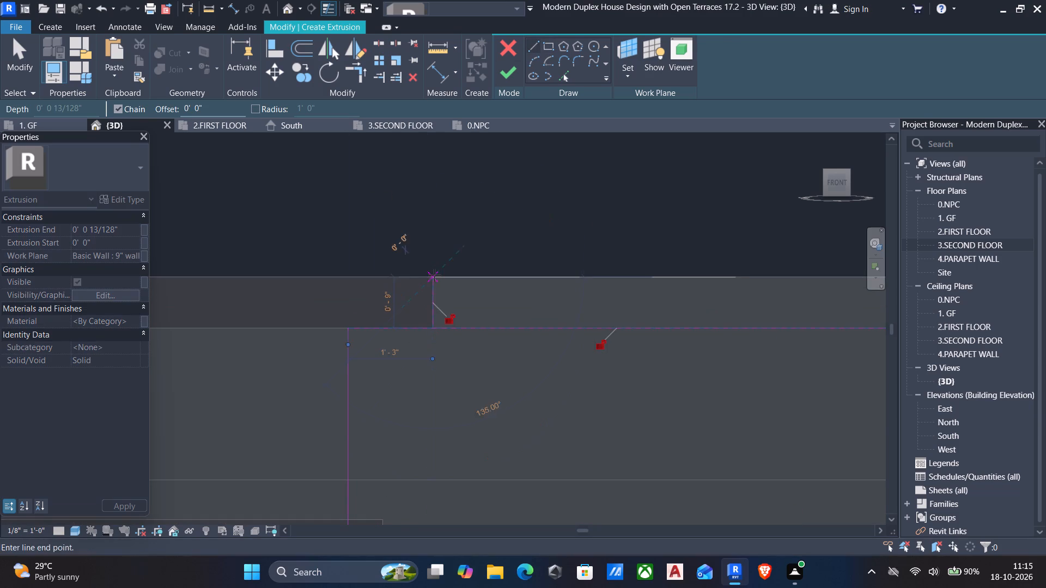
pyautogui.click(355, 271)
pyautogui.press('Escape')
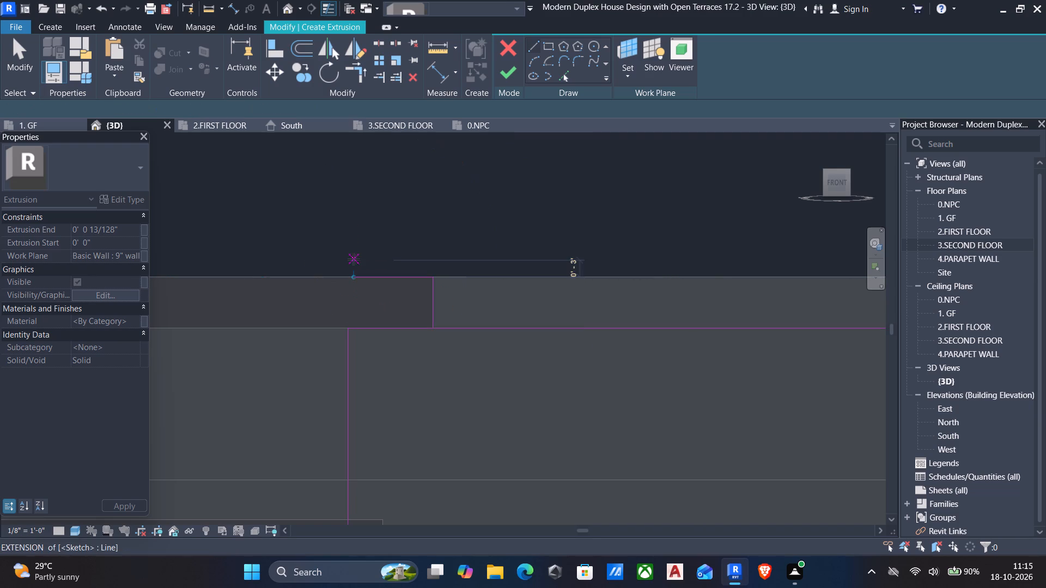
pyautogui.press('Escape')
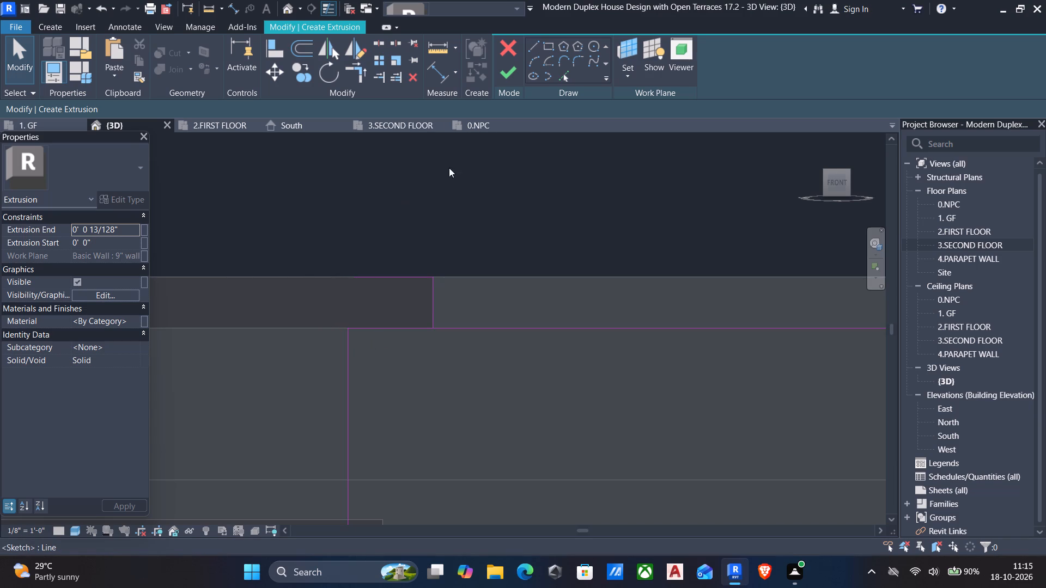
# Sketch a 9" vertical line up from the outline's top-left corner and trim it to a corner with the horizontal parapet-top line.
pyautogui.click(531, 44)
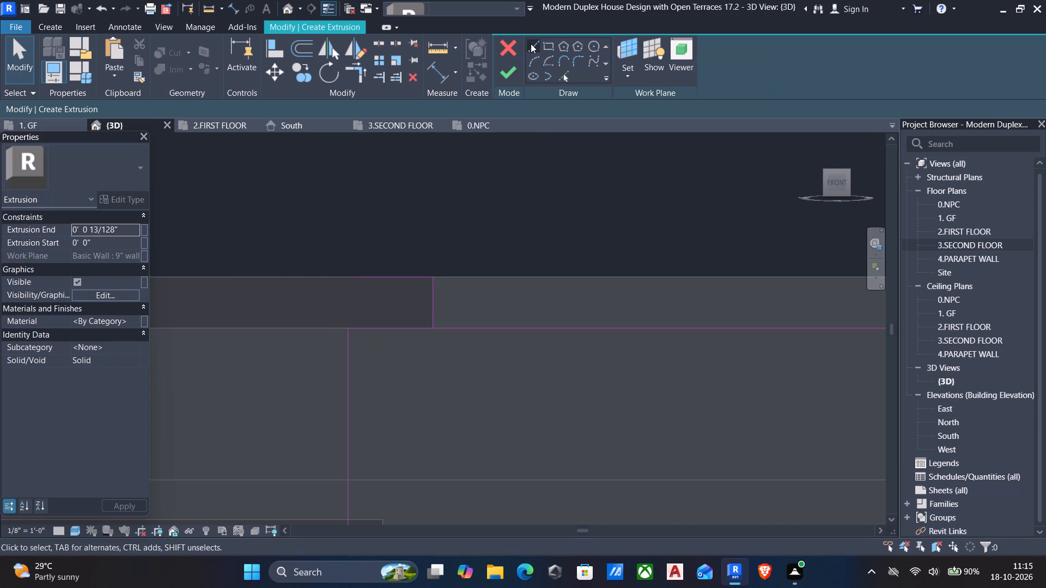
pyautogui.click(348, 328)
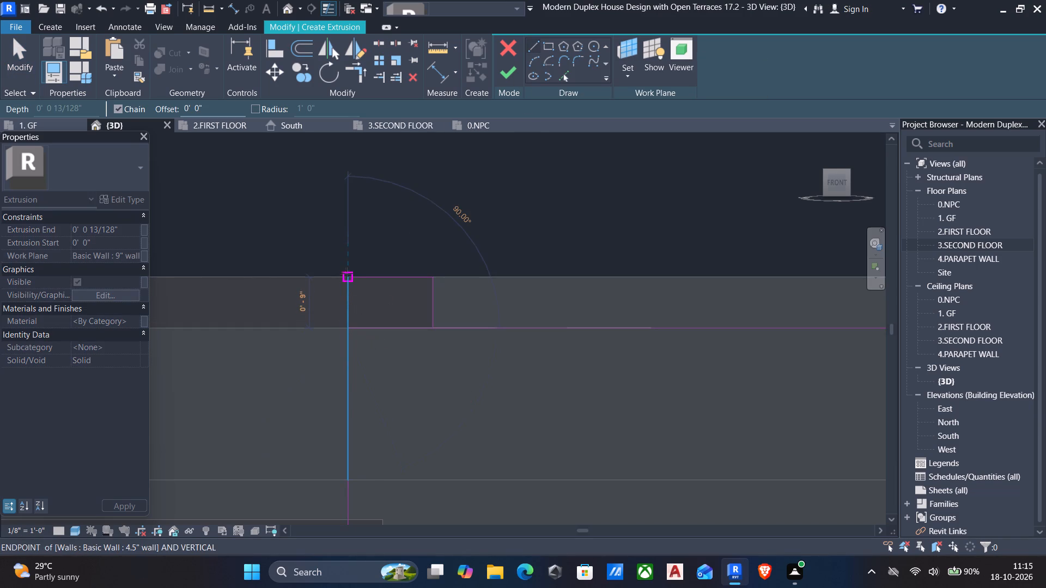
pyautogui.click(346, 272)
pyautogui.press('Escape')
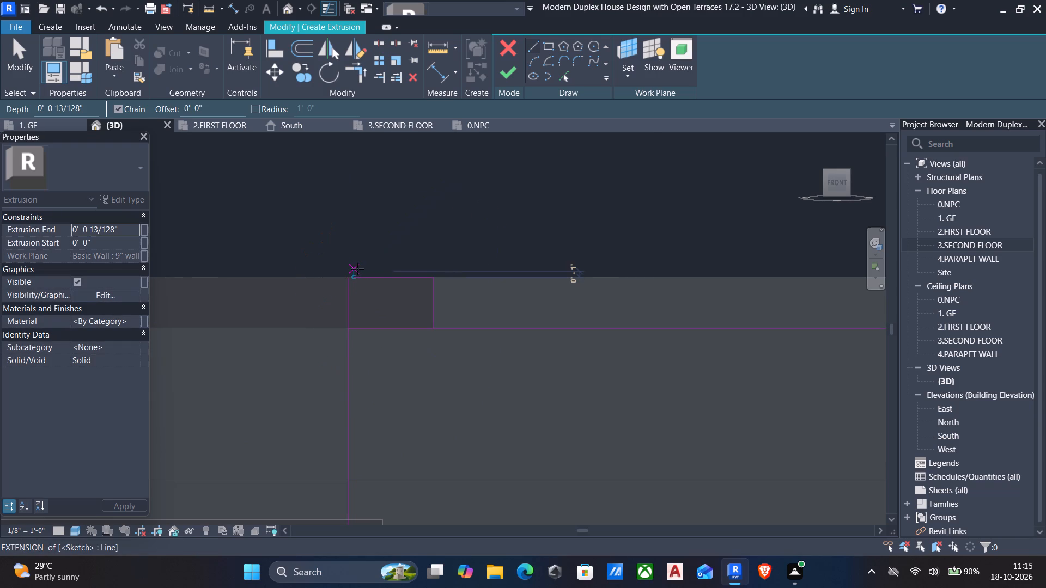
pyautogui.write('tr')
pyautogui.click(349, 301)
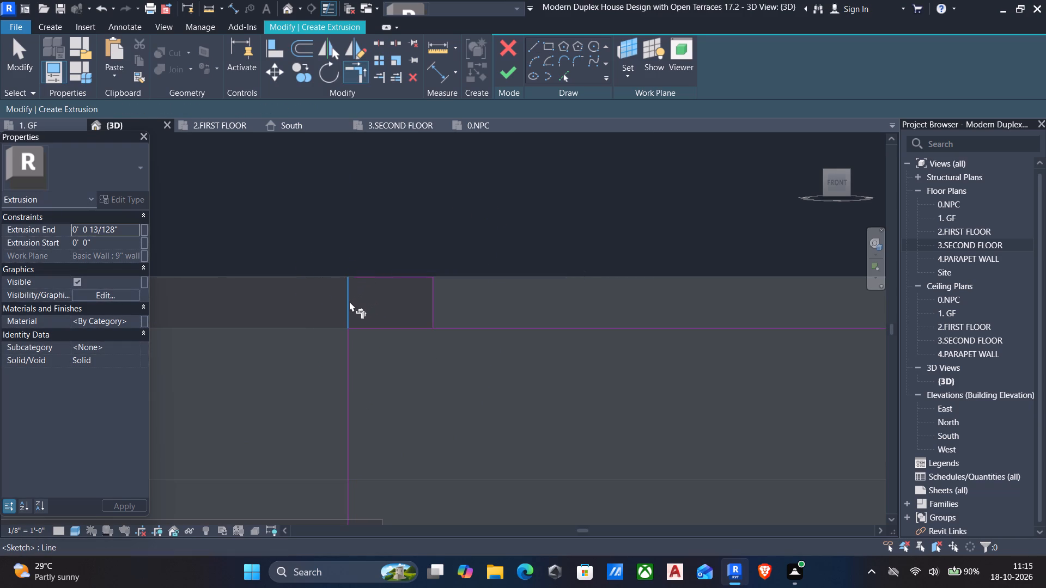
pyautogui.click(367, 278)
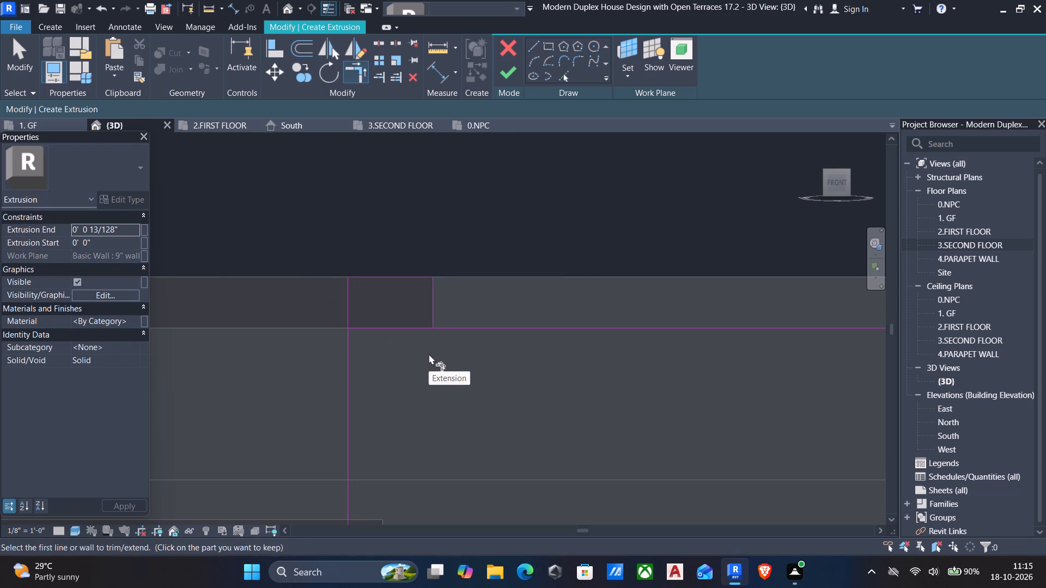
pyautogui.press('Escape')
pyautogui.press('Escape')
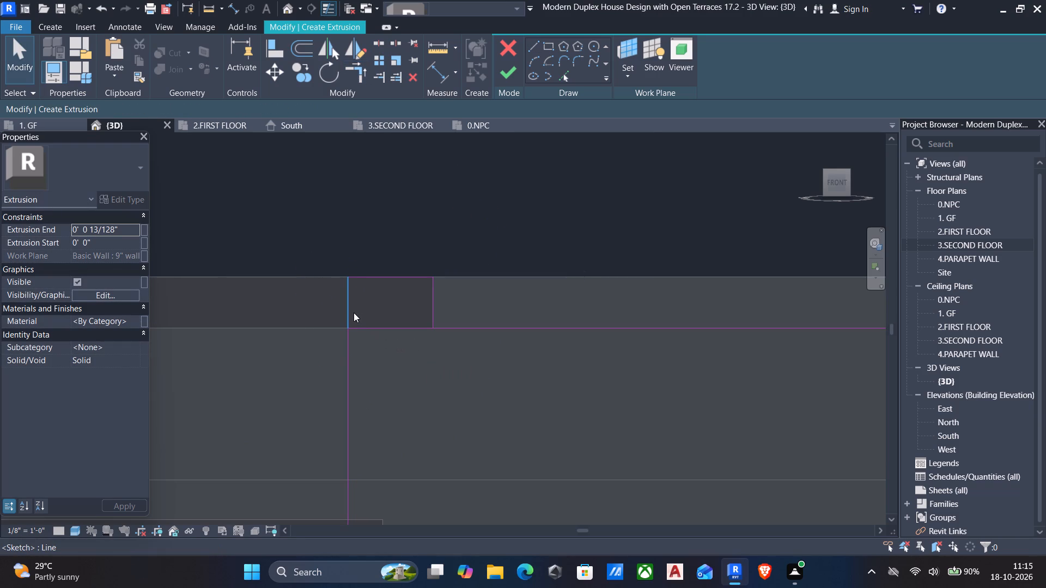
# Delete the short 9" vertical line above the outline's top-left corner.
pyautogui.click(352, 313)
pyautogui.press('Delete')
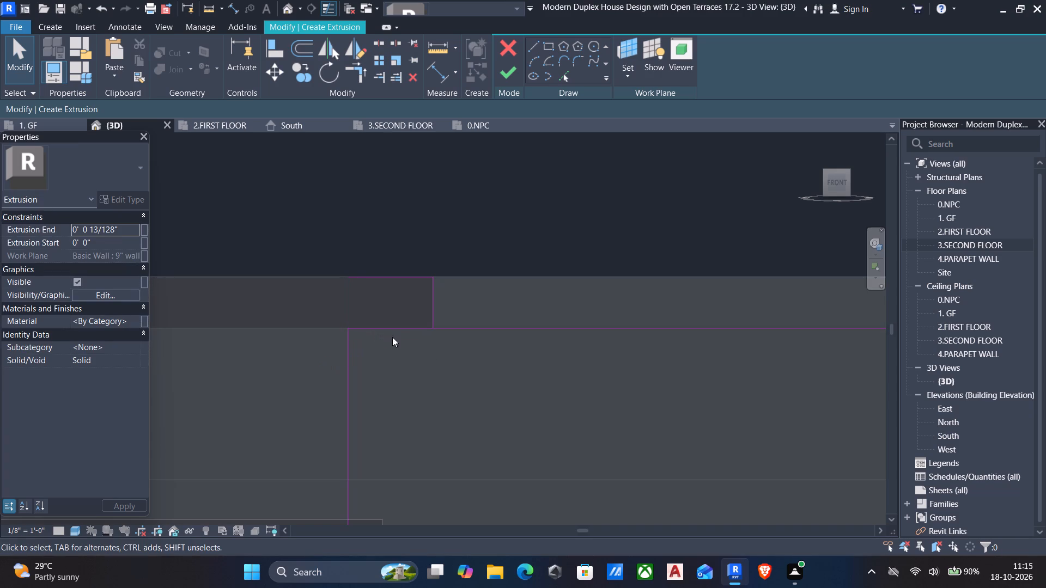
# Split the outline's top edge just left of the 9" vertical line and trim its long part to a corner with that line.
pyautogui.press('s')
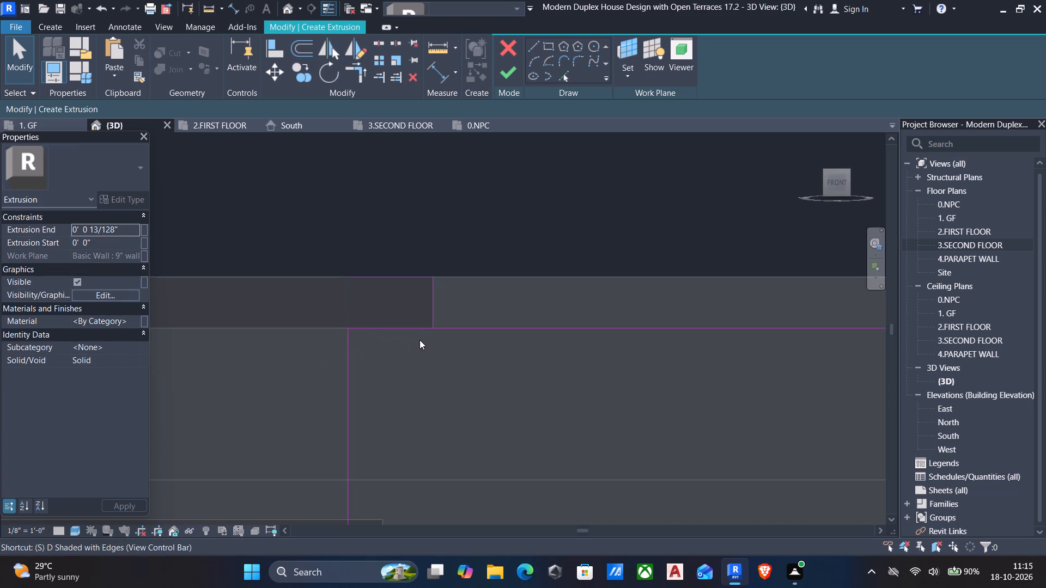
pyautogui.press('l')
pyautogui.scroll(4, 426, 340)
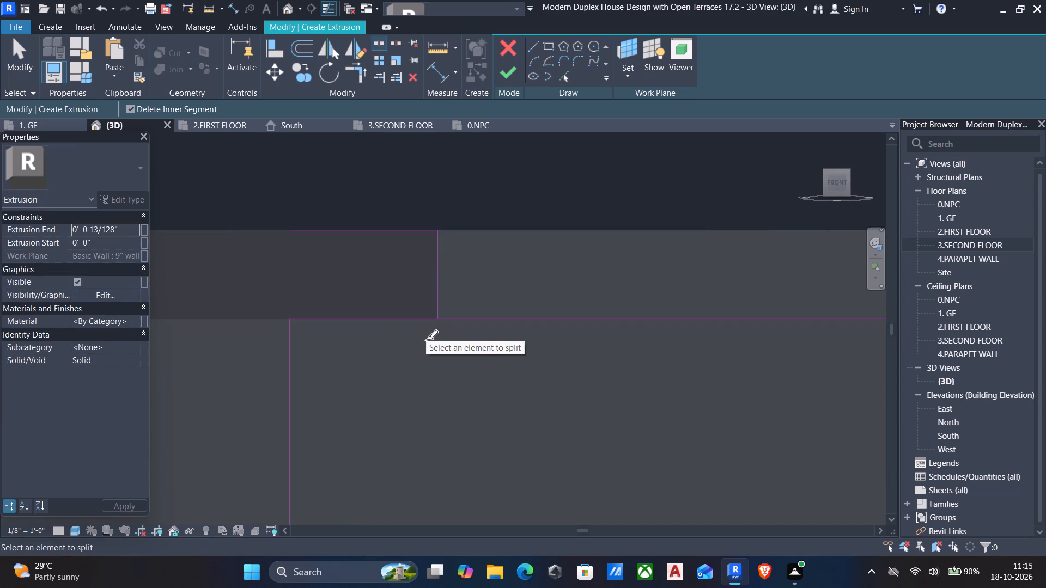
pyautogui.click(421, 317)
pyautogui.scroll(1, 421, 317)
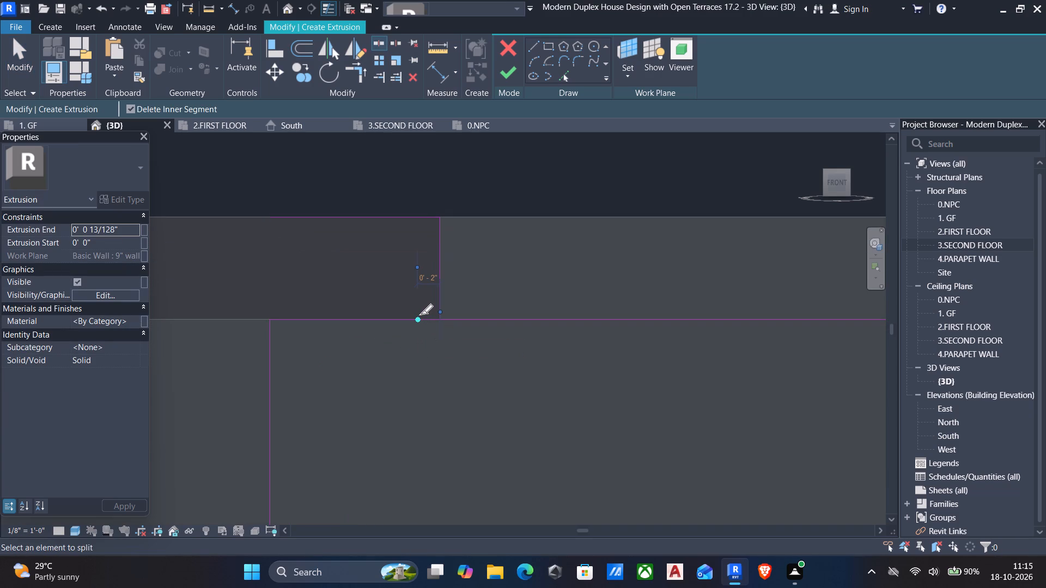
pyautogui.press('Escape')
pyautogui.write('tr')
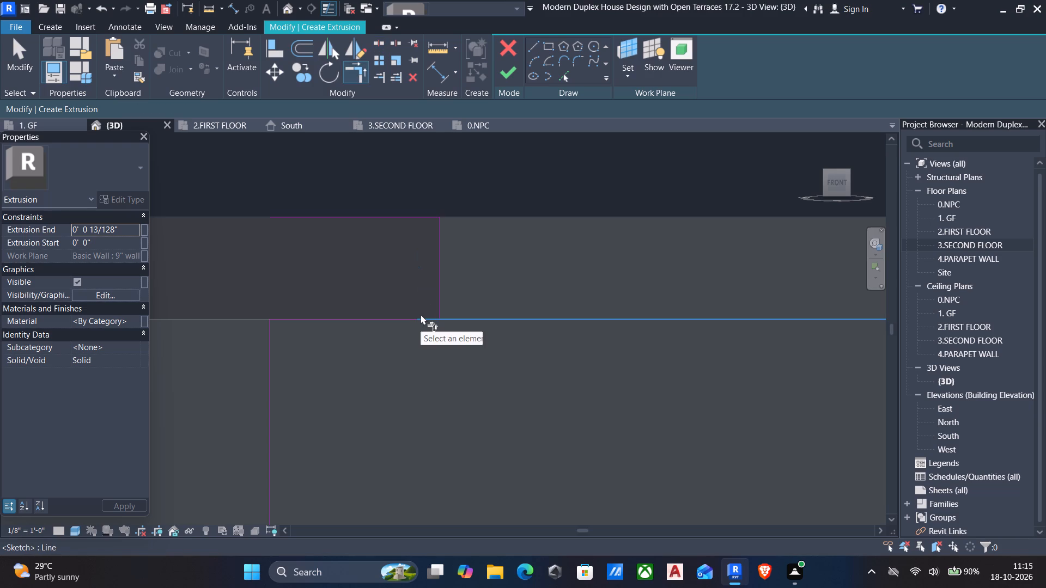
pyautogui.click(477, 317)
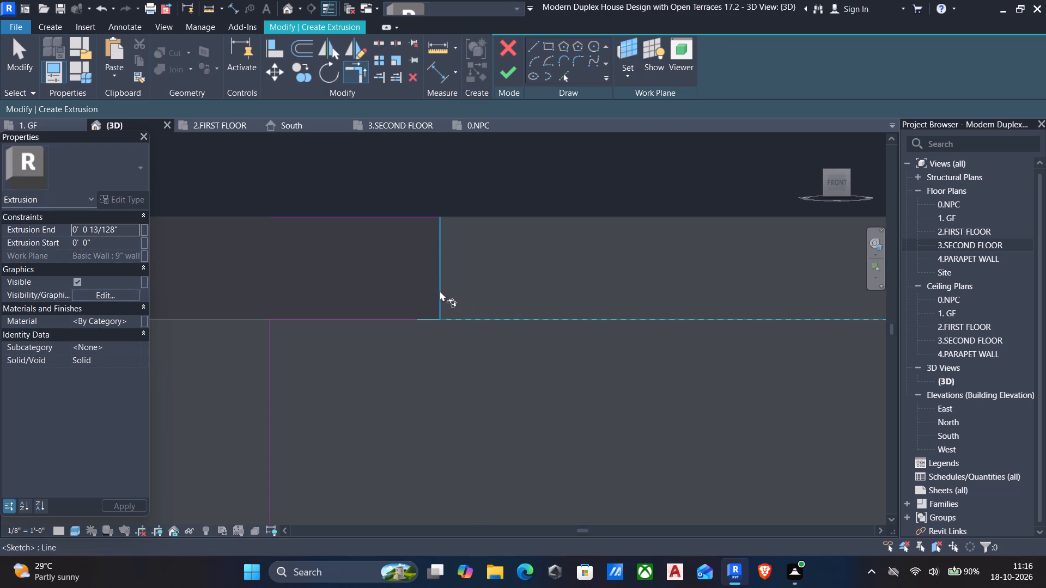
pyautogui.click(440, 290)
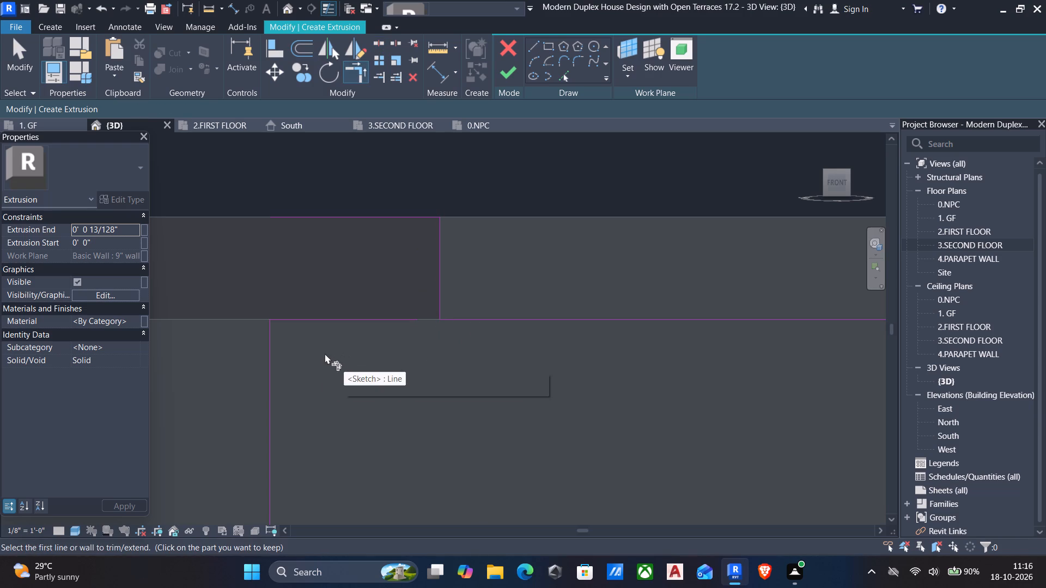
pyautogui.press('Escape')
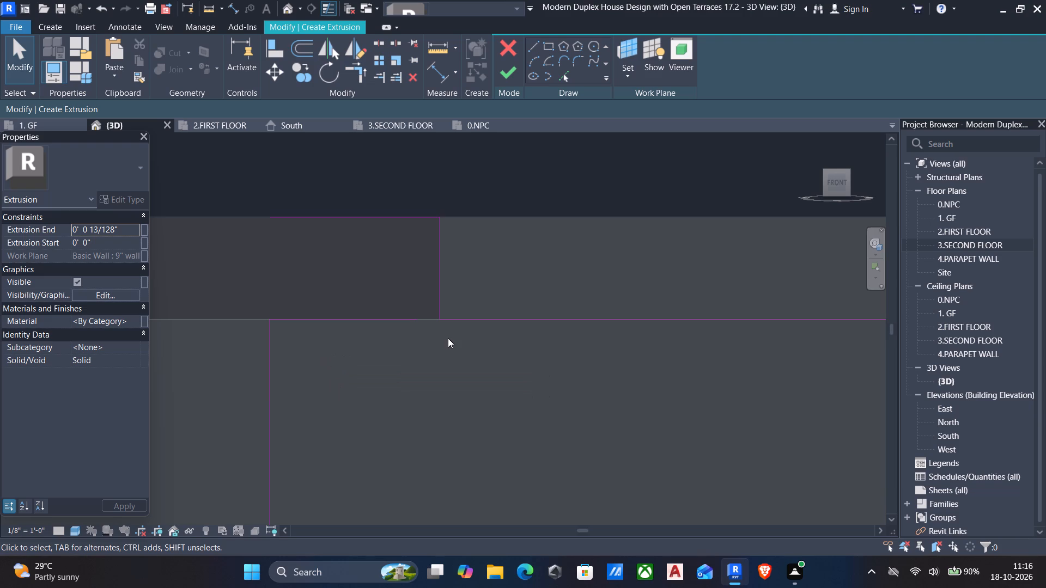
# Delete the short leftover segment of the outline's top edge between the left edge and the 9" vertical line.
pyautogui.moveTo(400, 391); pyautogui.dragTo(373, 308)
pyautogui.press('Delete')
# Delete the remaining 7'-9" top edge of the extrusion outline.
pyautogui.scroll(-3, 372, 323)
pyautogui.moveTo(363, 345); pyautogui.dragTo(329, 387, button='middle')
pyautogui.scroll(-2, 329, 389)
pyautogui.scroll(-5, 442, 366)
pyautogui.moveTo(477, 400); pyautogui.dragTo(390, 337, button='middle')
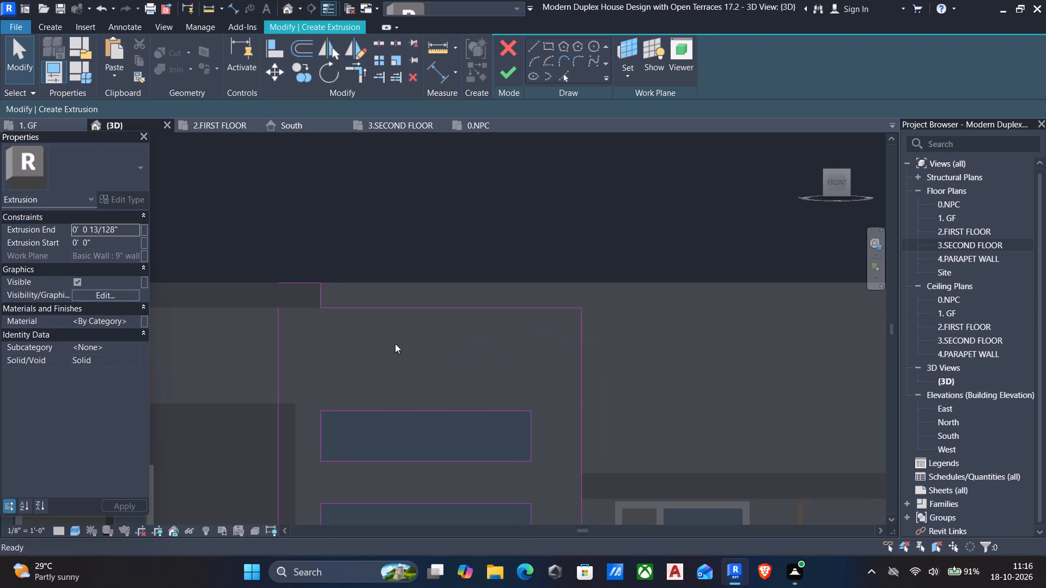
pyautogui.click(532, 314)
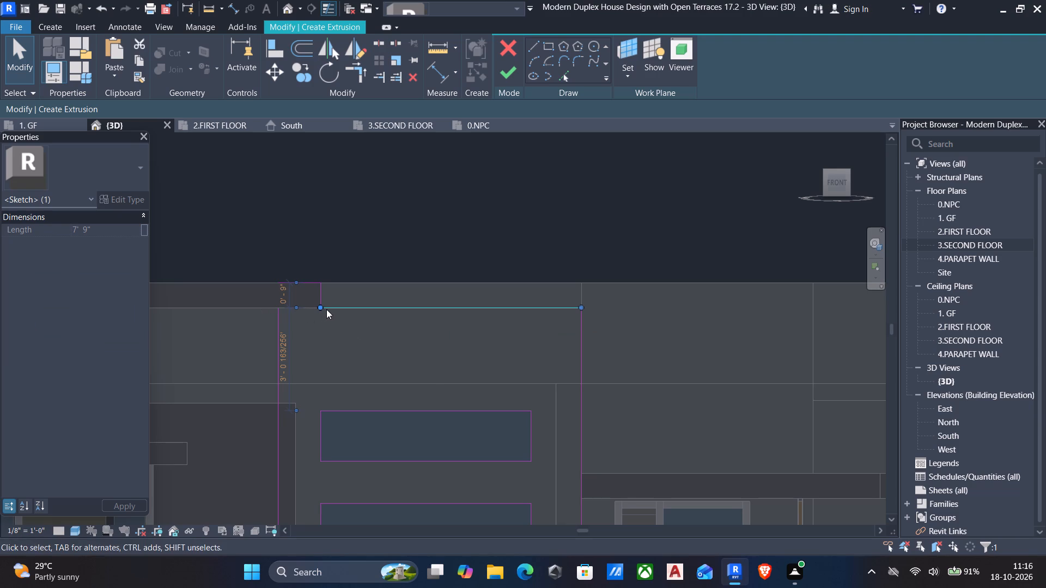
pyautogui.press('Delete')
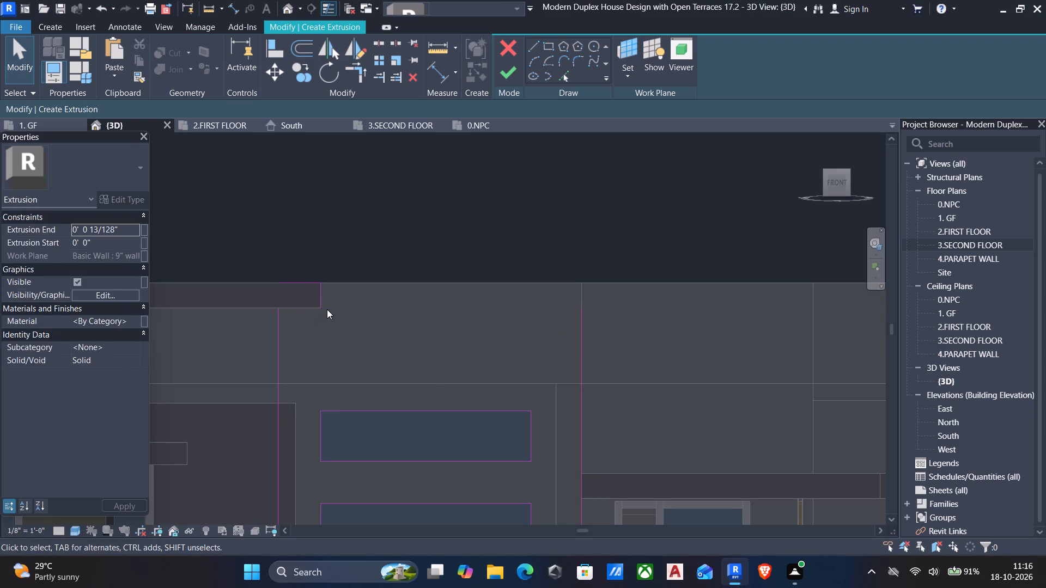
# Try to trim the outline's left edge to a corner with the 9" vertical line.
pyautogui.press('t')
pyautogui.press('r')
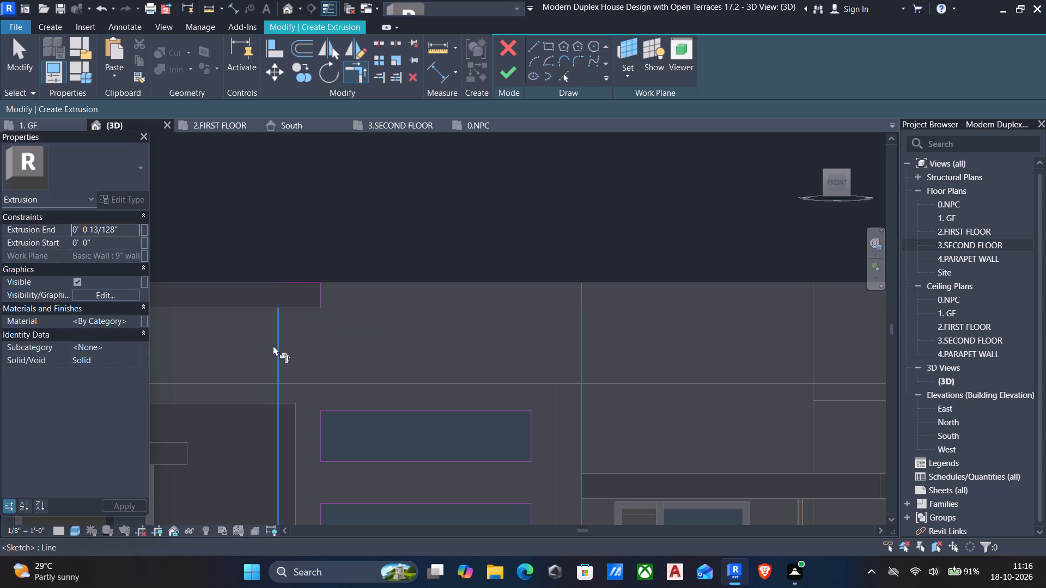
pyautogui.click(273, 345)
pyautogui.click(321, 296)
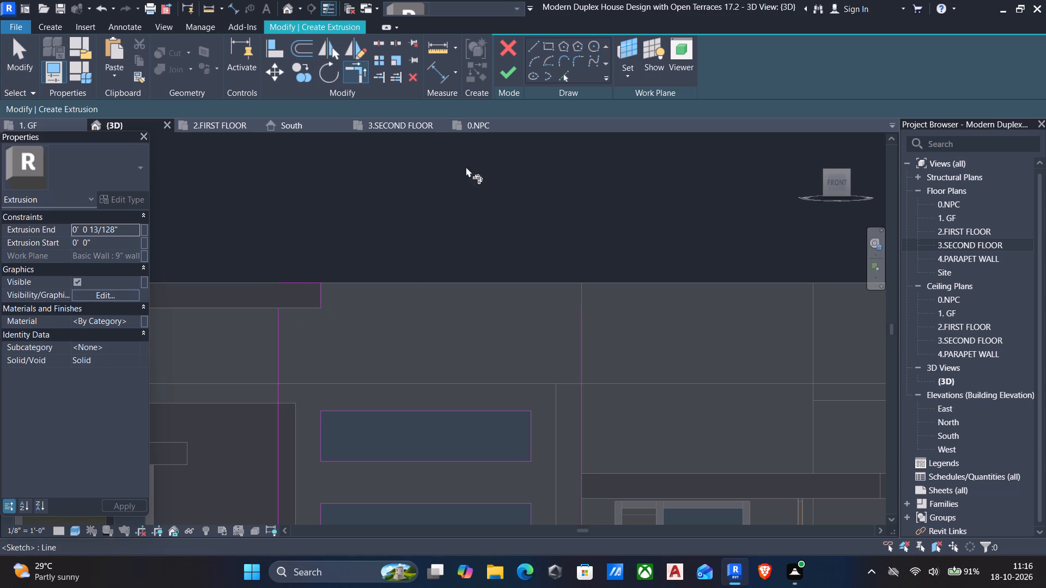
# Sketch a horizontal line from the top of the outline's left edge to the bottom of the 9" vertical line.
pyautogui.click(531, 47)
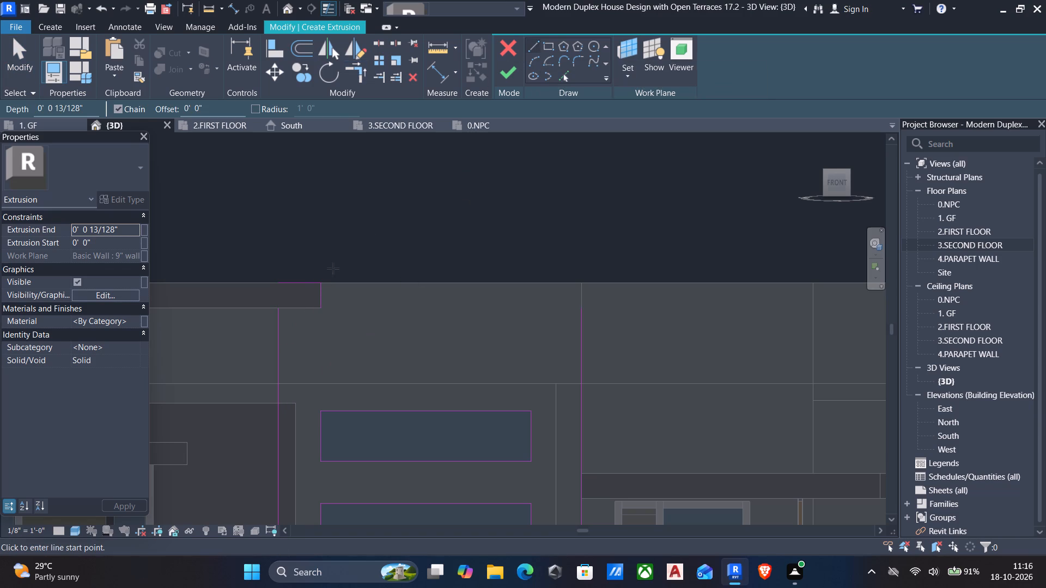
pyautogui.scroll(4, 289, 334)
pyautogui.moveTo(290, 334); pyautogui.dragTo(404, 344, button='middle')
pyautogui.scroll(4, 409, 335)
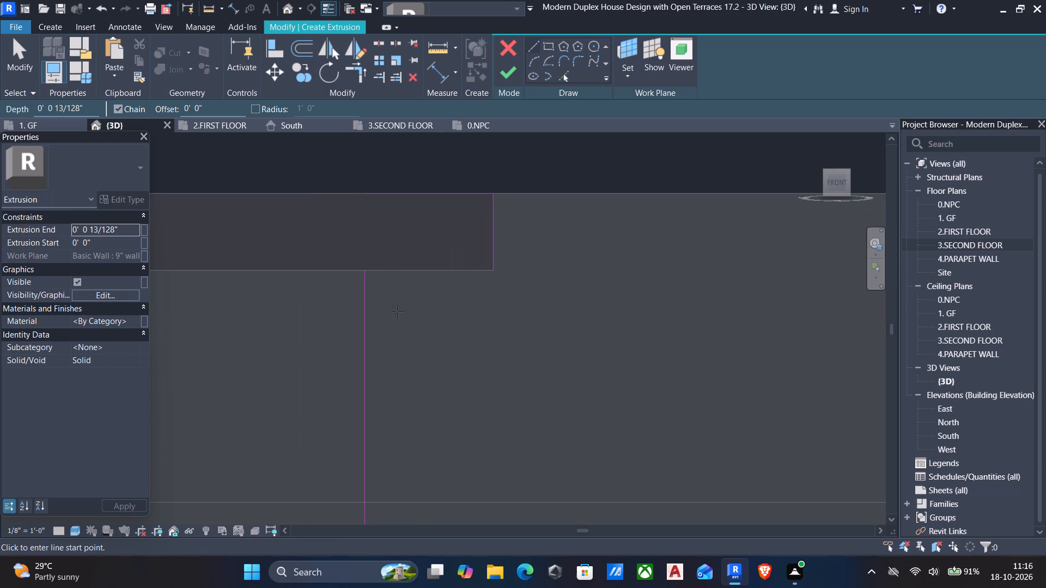
pyautogui.click(363, 270)
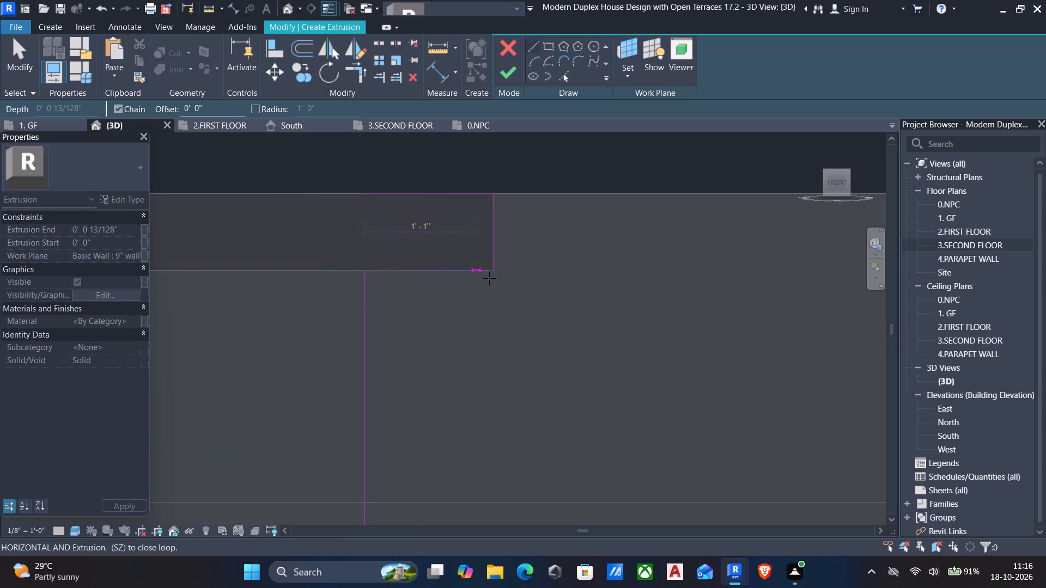
pyautogui.click(494, 274)
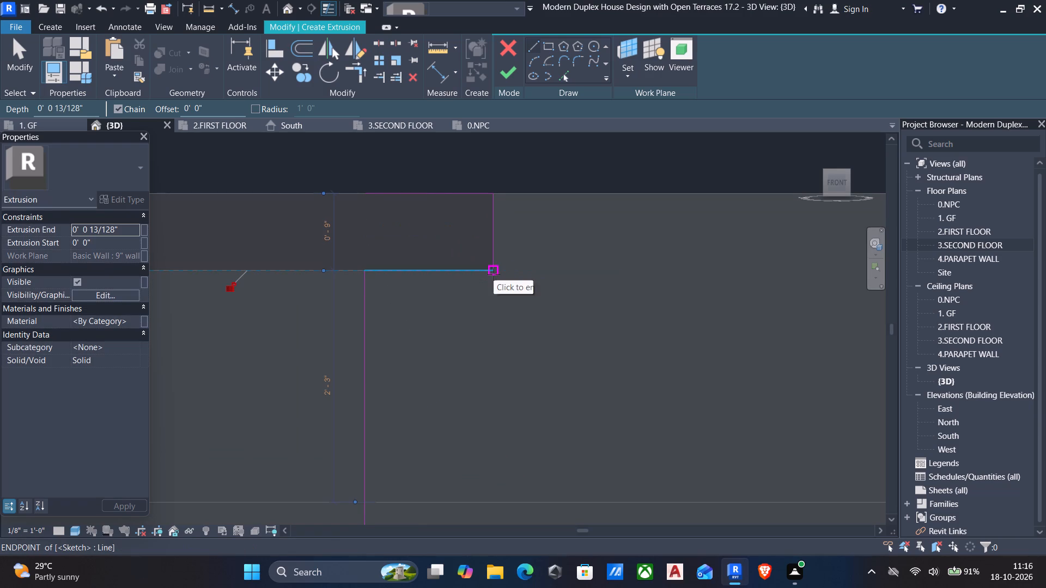
pyautogui.press('Escape')
pyautogui.scroll(-4, 512, 299)
pyautogui.moveTo(545, 315); pyautogui.dragTo(469, 312, button='middle')
pyautogui.scroll(-2, 466, 313)
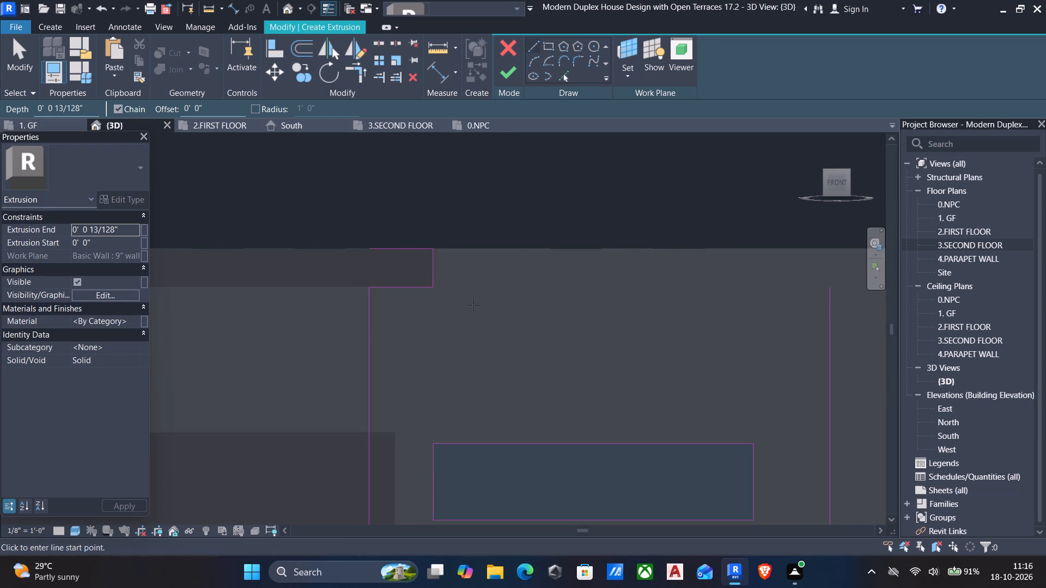
pyautogui.press('Escape')
# Sketch a 2' vertical line up from the left end of the parapet-top line, continuing 7'-6" horizontally to the right.
pyautogui.moveTo(457, 316); pyautogui.dragTo(408, 361, button='middle')
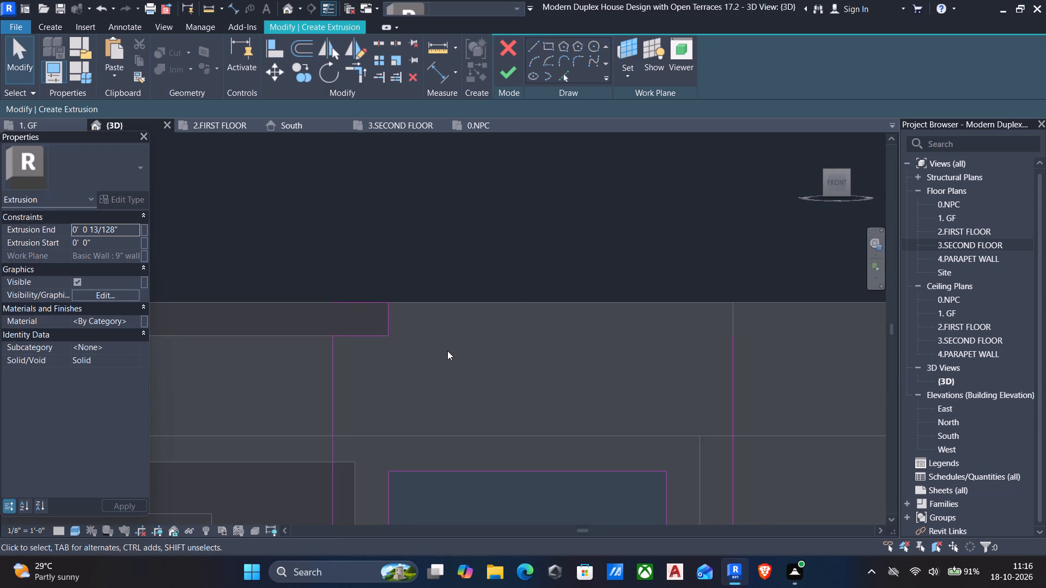
pyautogui.scroll(-2, 446, 353)
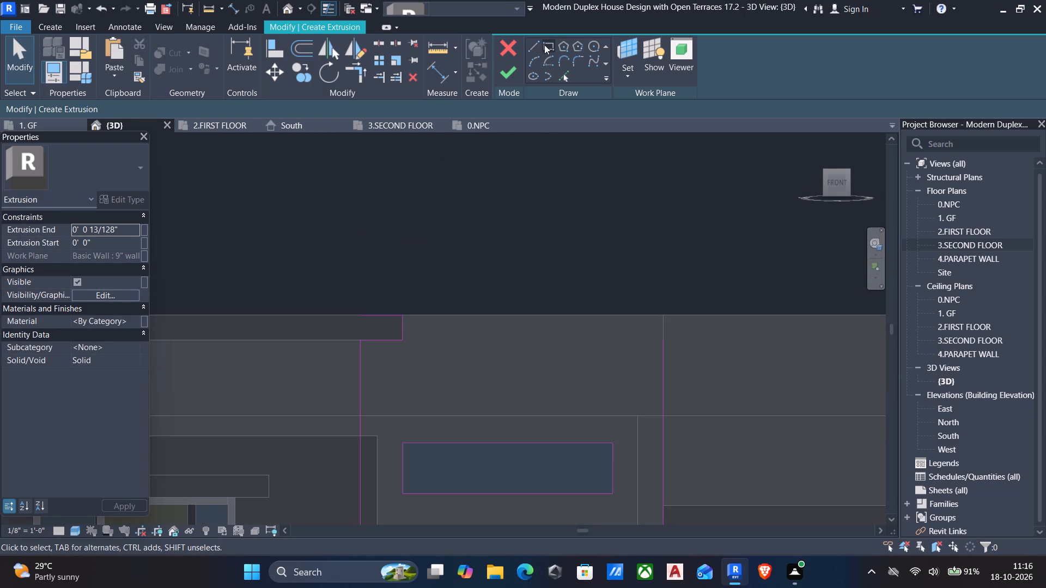
pyautogui.click(533, 45)
pyautogui.moveTo(435, 318); pyautogui.dragTo(435, 344, button='middle')
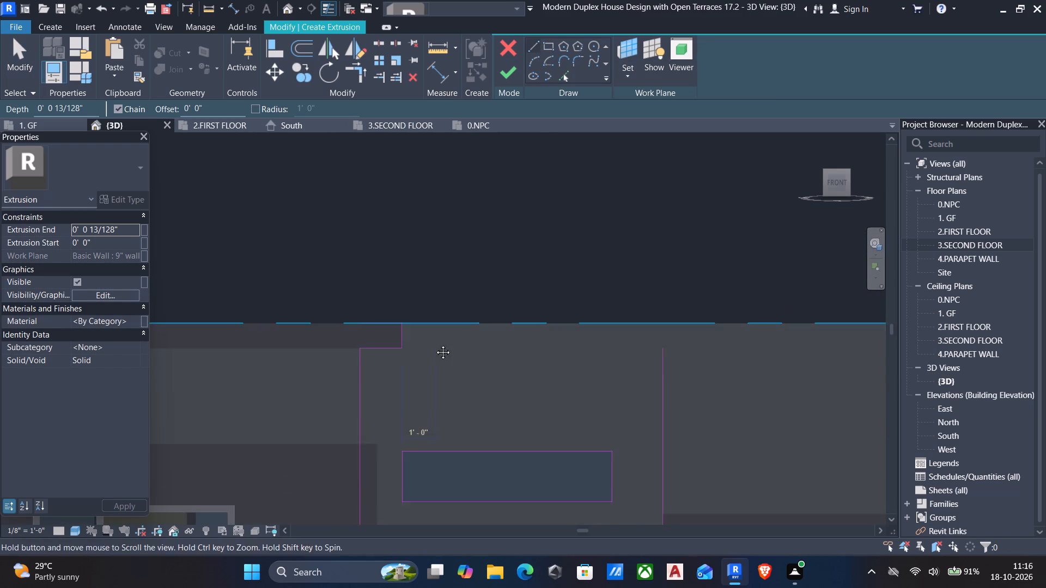
pyautogui.moveTo(435, 344); pyautogui.dragTo(437, 372, button='middle')
pyautogui.scroll(-2, 400, 273)
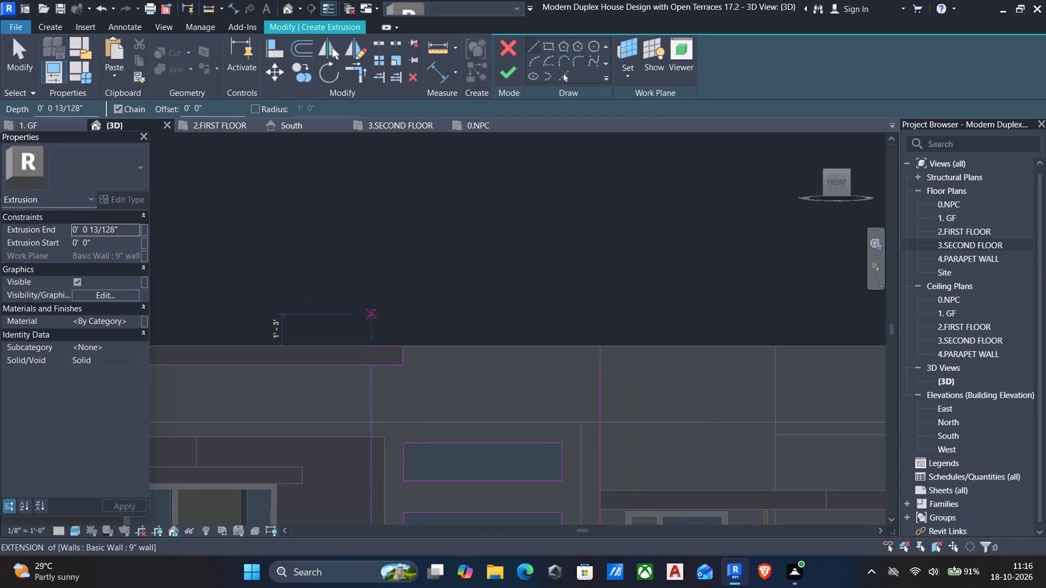
pyautogui.click(368, 344)
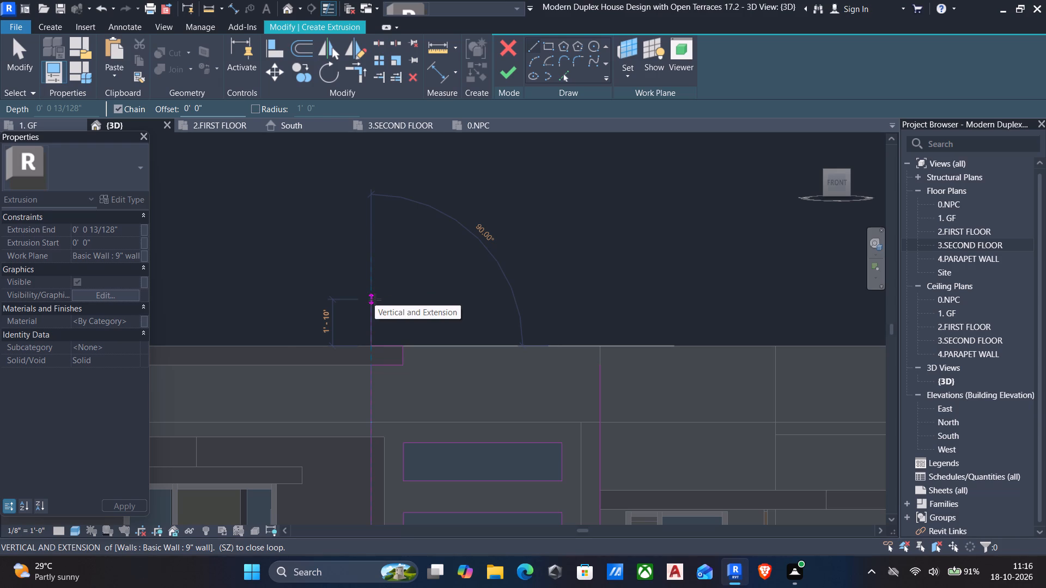
pyautogui.press('2')
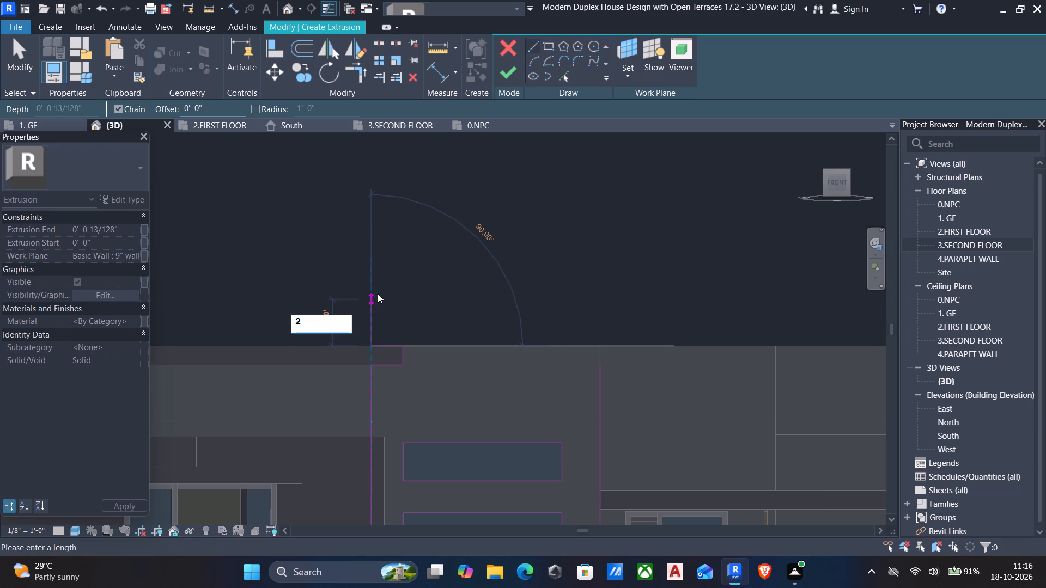
pyautogui.press("'")
pyautogui.press('Return')
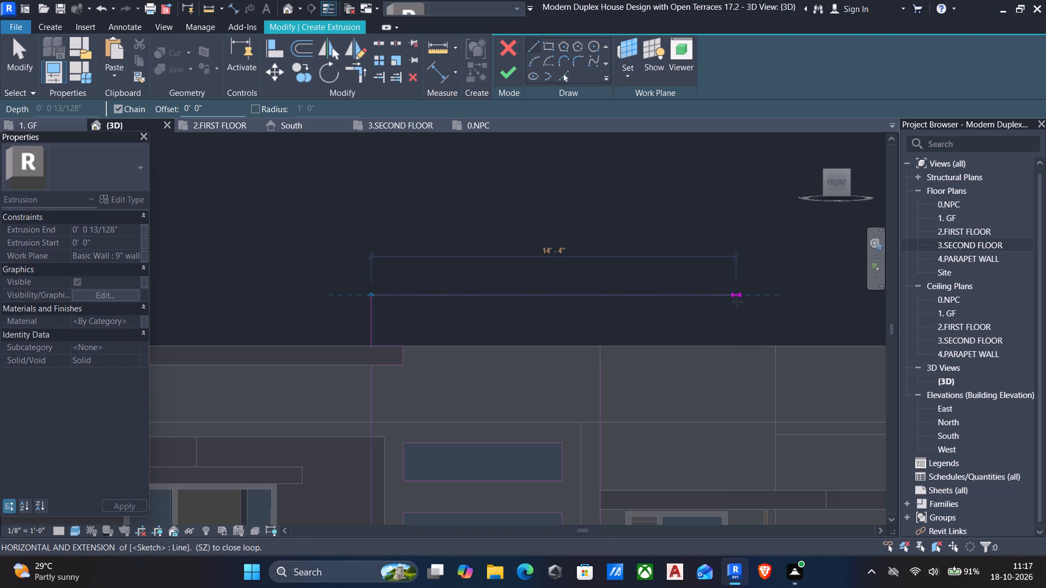
pyautogui.moveTo(737, 302); pyautogui.dragTo(715, 286, button='middle')
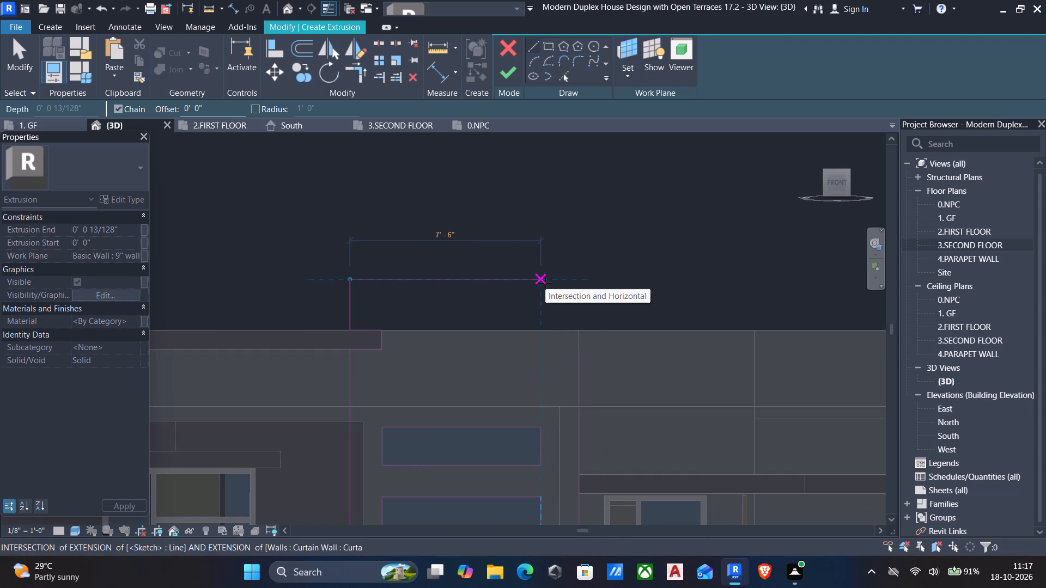
pyautogui.click(545, 283)
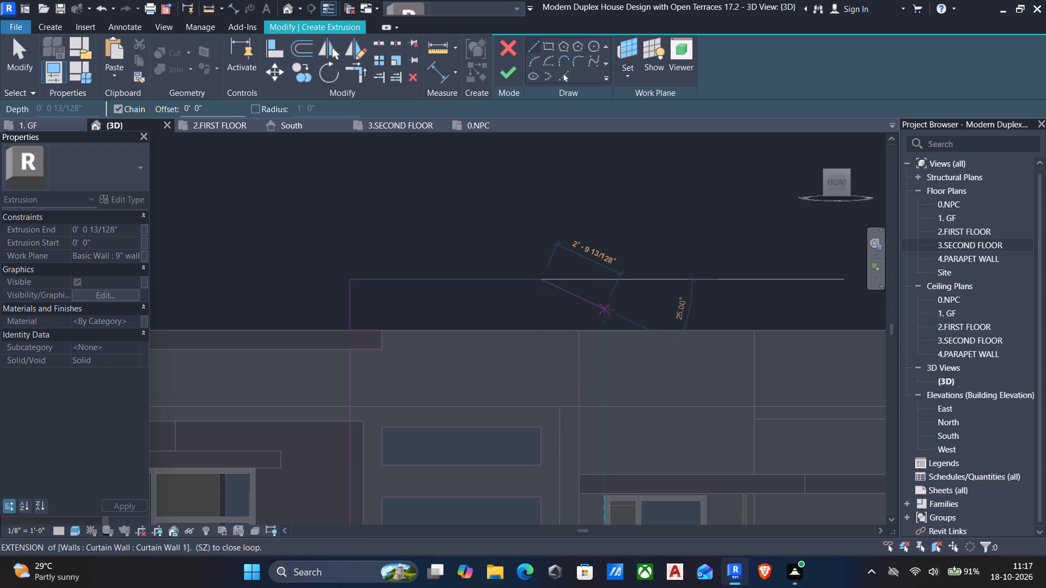
pyautogui.press('Escape')
# Trim the outline's right edge and the new upper horizontal line to a corner.
pyautogui.write('tr')
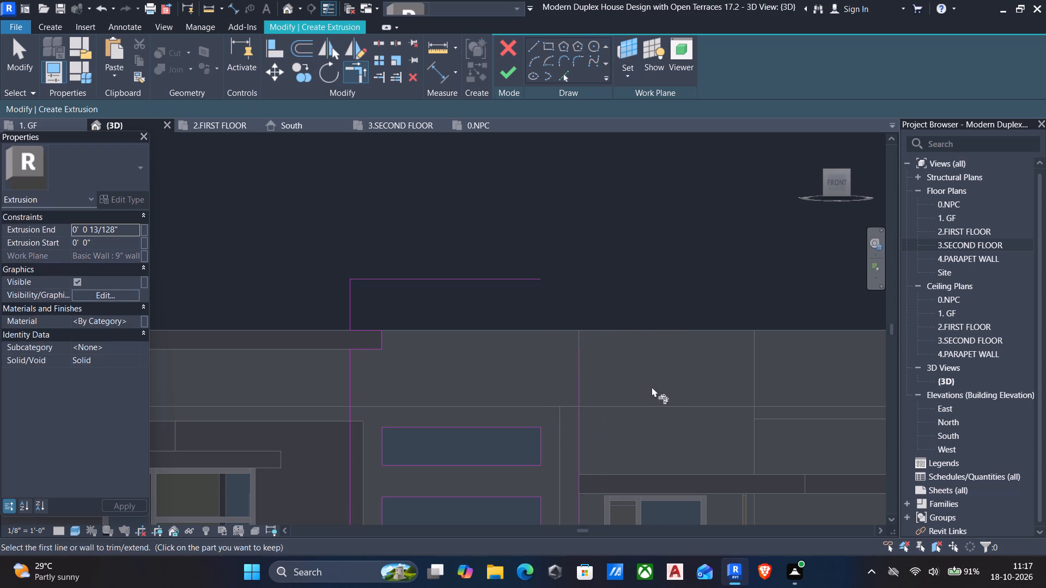
pyautogui.click(577, 371)
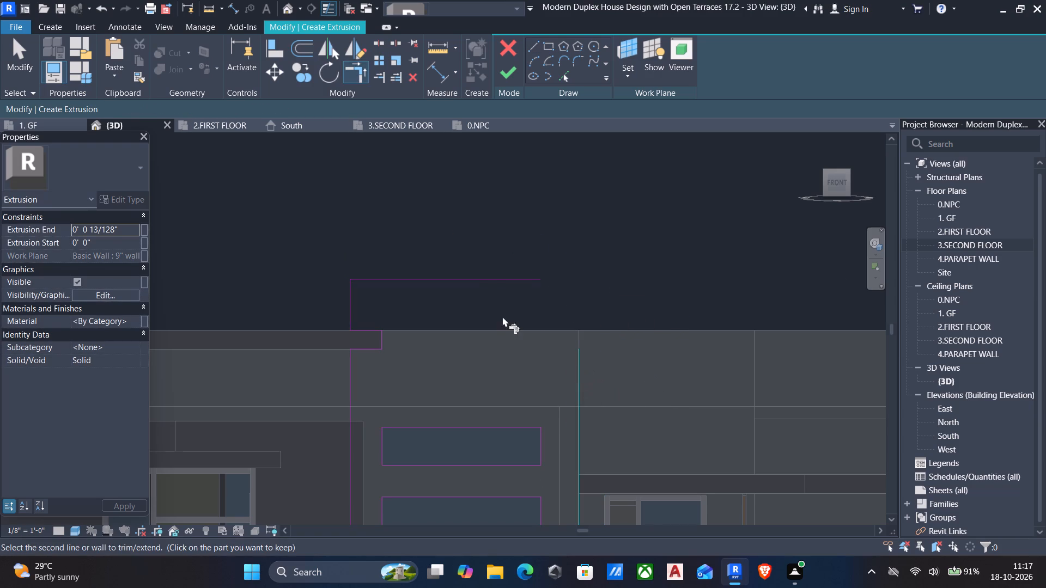
pyautogui.click(490, 280)
# Finish the sketch to create the extrusion around the curtain wall strips.
pyautogui.moveTo(437, 373); pyautogui.dragTo(433, 375, button='middle')
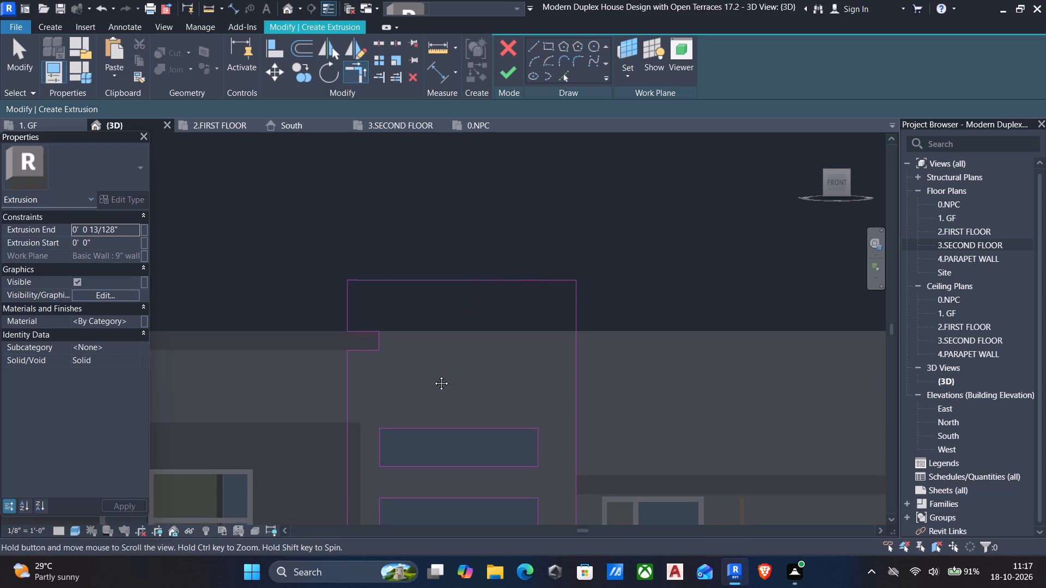
pyautogui.moveTo(433, 375); pyautogui.dragTo(433, 355, button='middle')
pyautogui.scroll(-3, 429, 360)
pyautogui.moveTo(428, 384); pyautogui.dragTo(422, 316, button='middle')
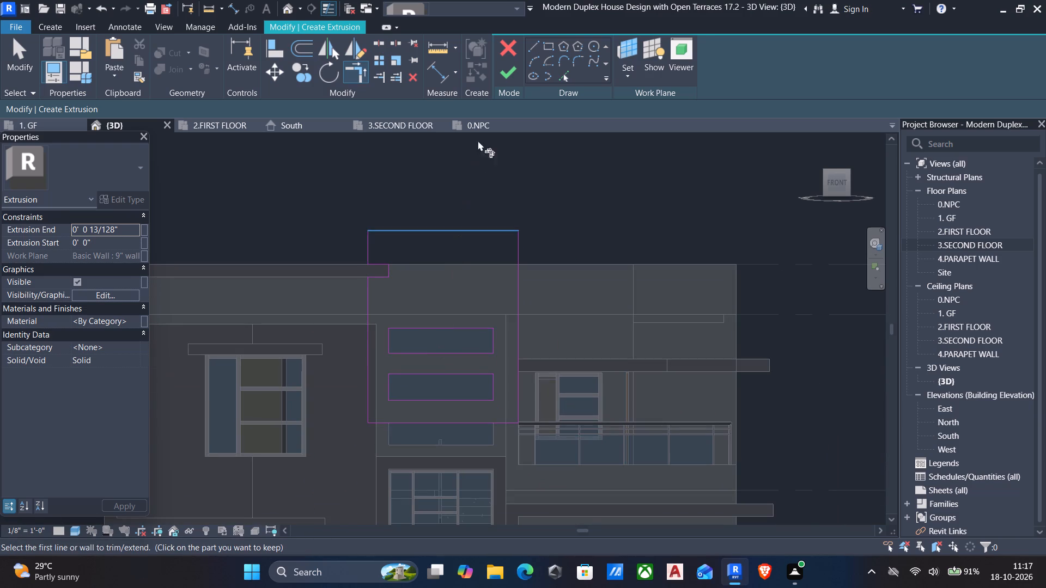
pyautogui.click(508, 75)
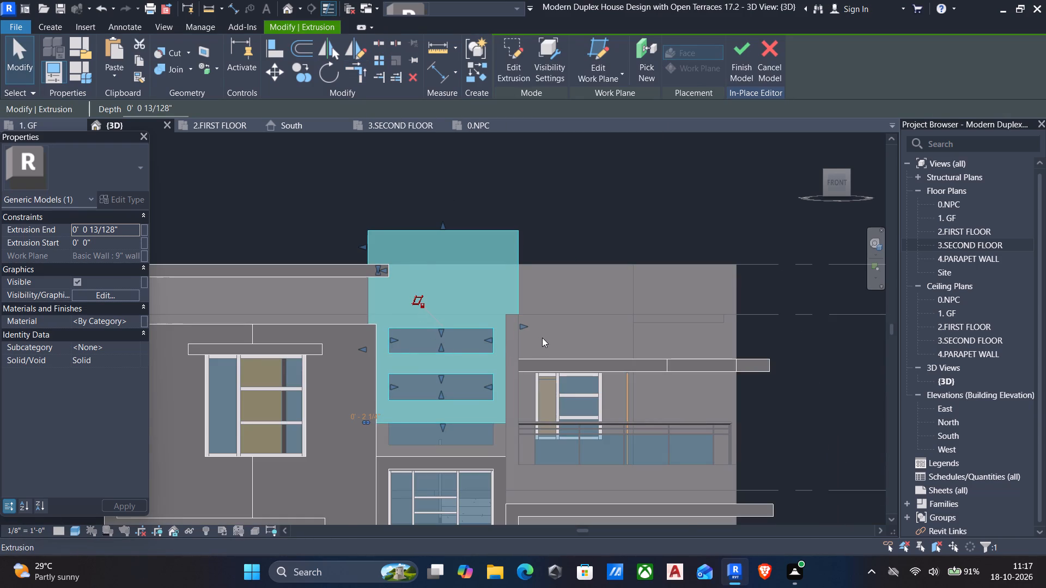
# Set the extrusion end of the frame around the curtain wall strips to 6" and finish the in-place model.
pyautogui.scroll(-2, 544, 344)
pyautogui.keyDown('shift'); pyautogui.moveTo(424, 350); pyautogui.dragTo(540, 449, button='middle'); pyautogui.keyUp('shift')
pyautogui.keyDown('shift'); pyautogui.scroll(-1, 424, 350); pyautogui.keyUp('shift')
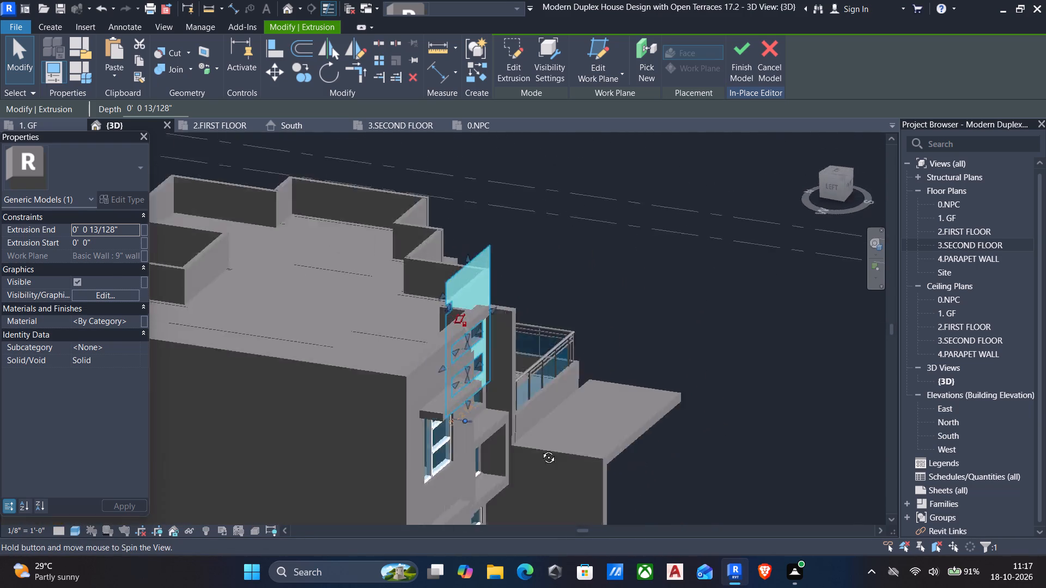
pyautogui.keyDown('shift'); pyautogui.moveTo(540, 449); pyautogui.dragTo(513, 442, button='middle'); pyautogui.keyUp('shift')
pyautogui.click(130, 226)
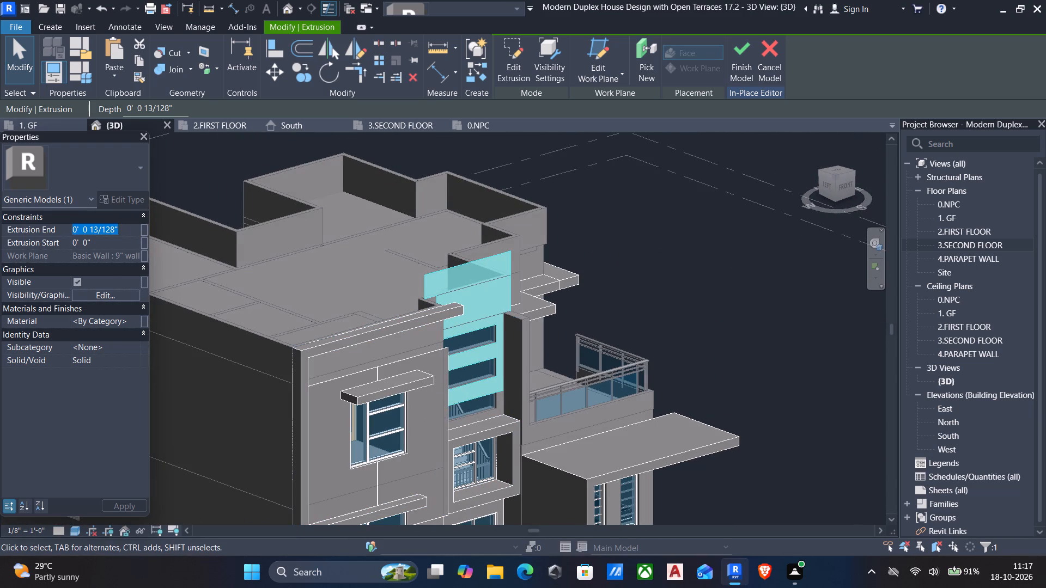
pyautogui.press('6')
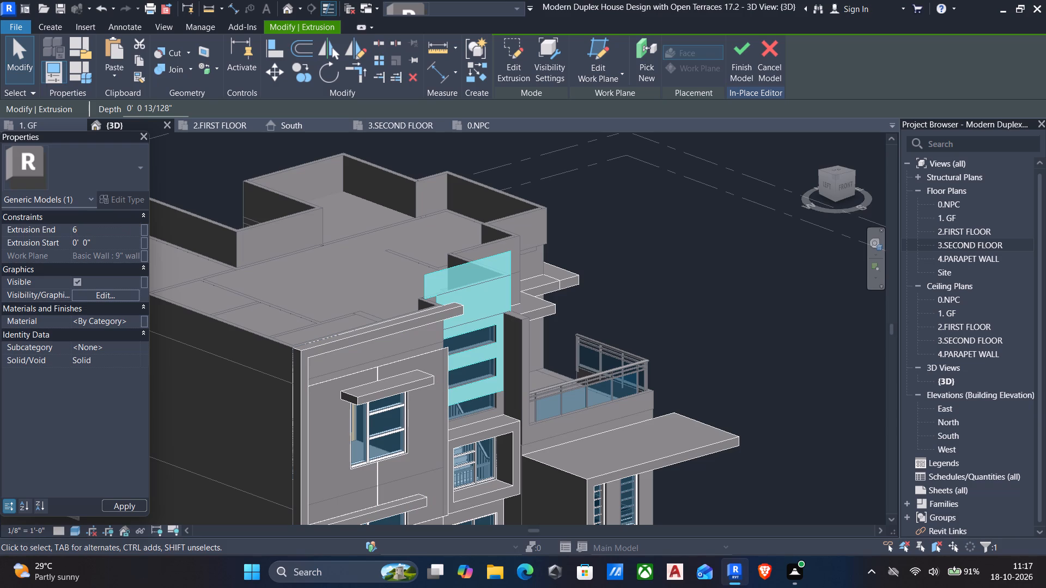
pyautogui.hotkey('shift', '"')
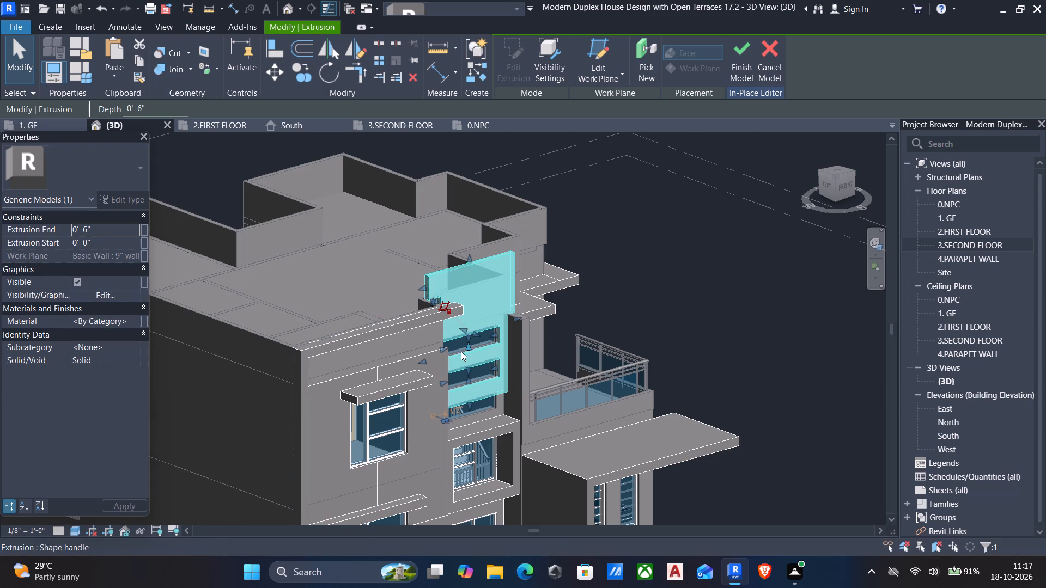
pyautogui.scroll(4, 461, 351)
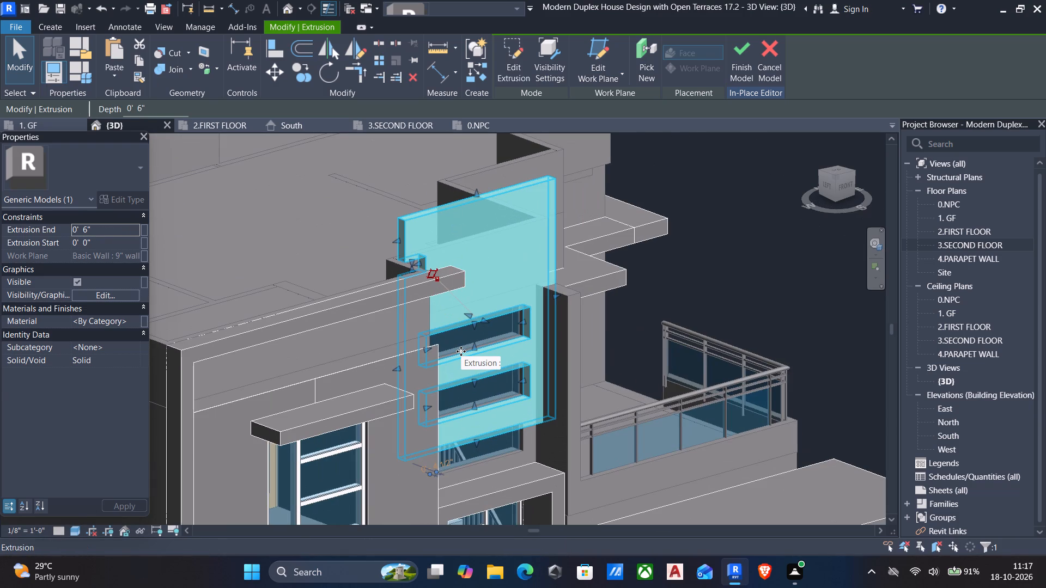
pyautogui.press('Escape')
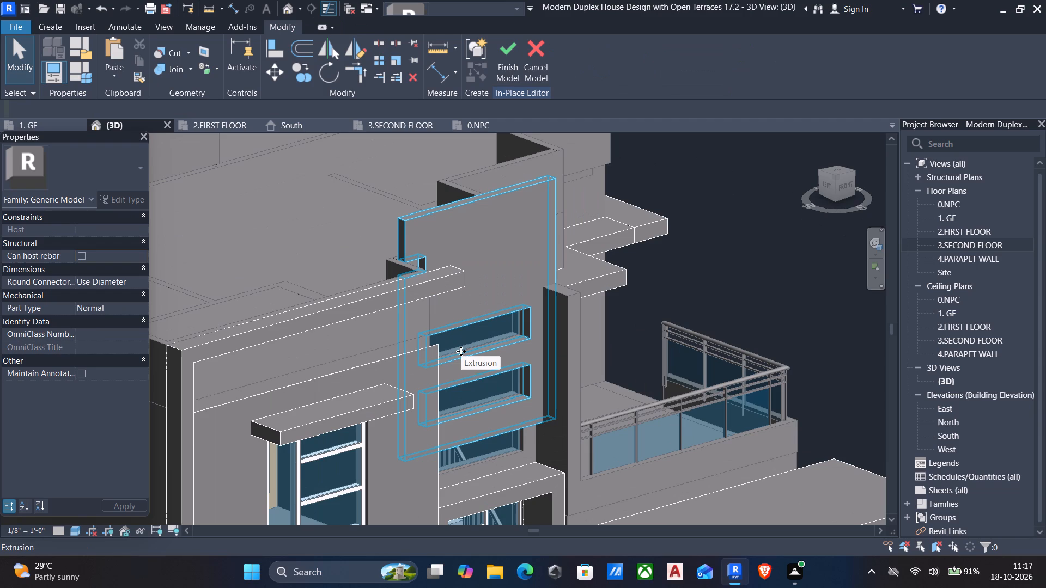
pyautogui.scroll(3, 467, 346)
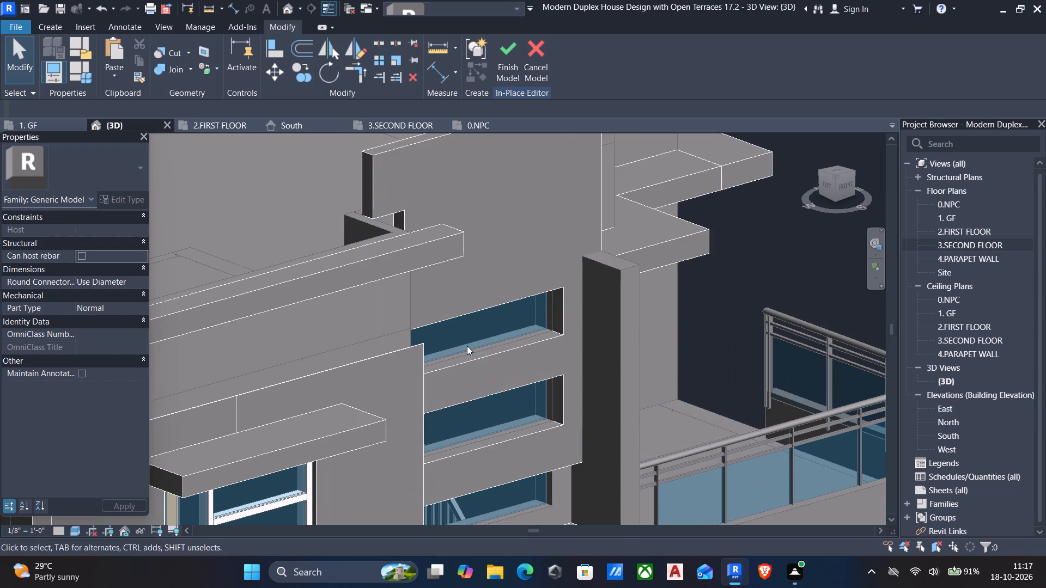
pyautogui.click(506, 46)
# Examine the duplex's front and side facades from several angles, checking the new frame against the parapet and neighbouring projections.
pyautogui.moveTo(679, 337); pyautogui.dragTo(644, 277, button='middle')
pyautogui.scroll(-4, 643, 277)
pyautogui.moveTo(551, 328); pyautogui.dragTo(556, 232, button='middle')
pyautogui.scroll(-3, 556, 232)
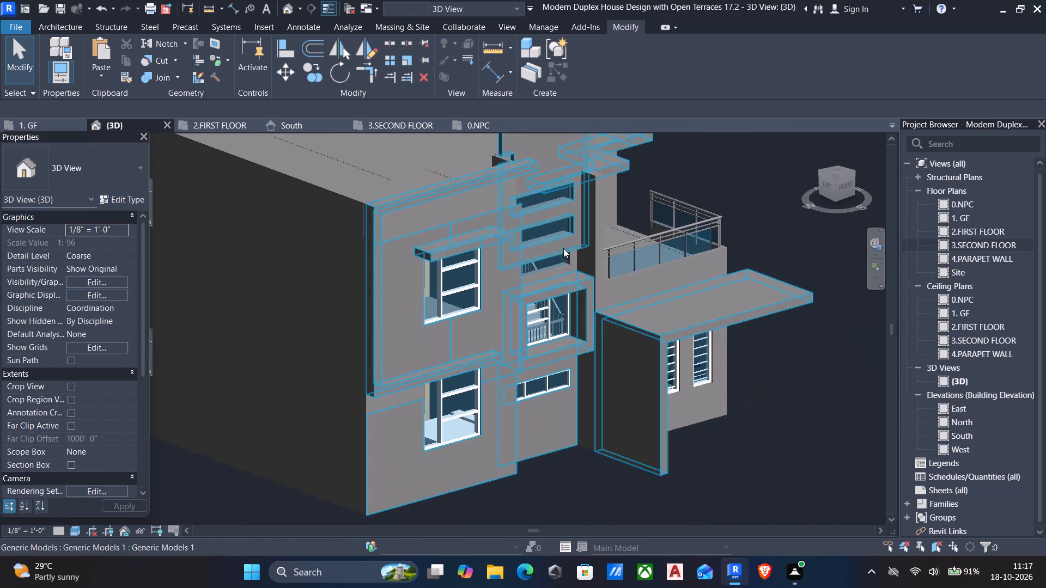
pyautogui.moveTo(570, 275); pyautogui.dragTo(436, 271, button='middle')
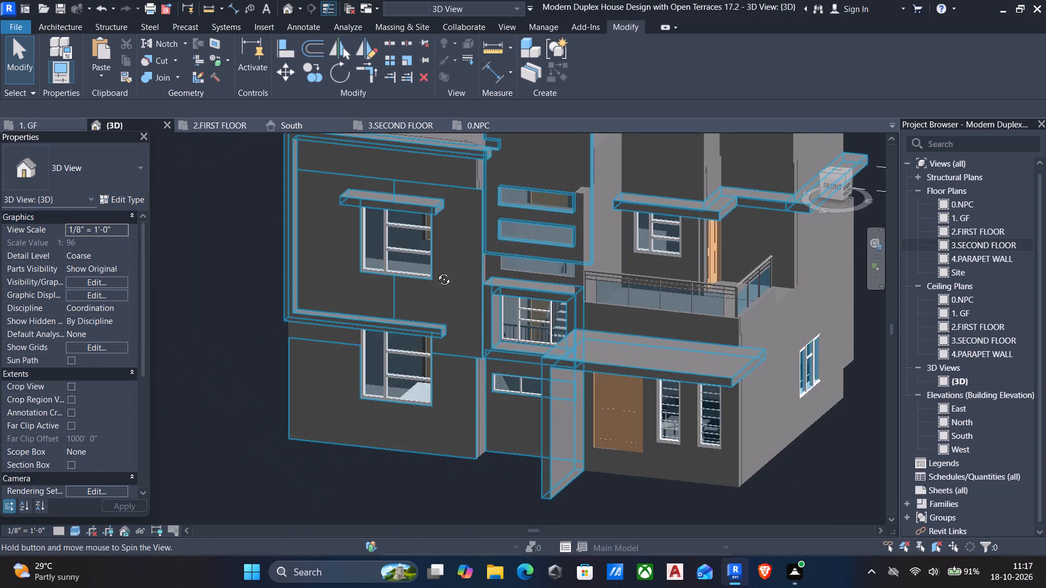
pyautogui.moveTo(436, 271); pyautogui.dragTo(507, 237, button='middle')
pyautogui.scroll(-2, 508, 238)
pyautogui.moveTo(509, 240); pyautogui.dragTo(574, 249, button='middle')
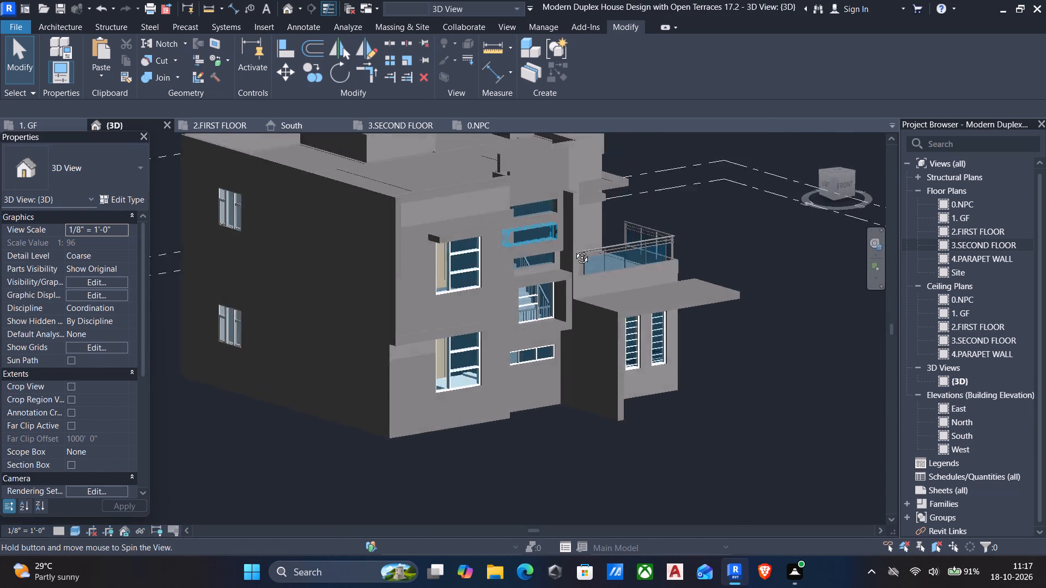
pyautogui.moveTo(574, 249); pyautogui.dragTo(370, 262, button='middle')
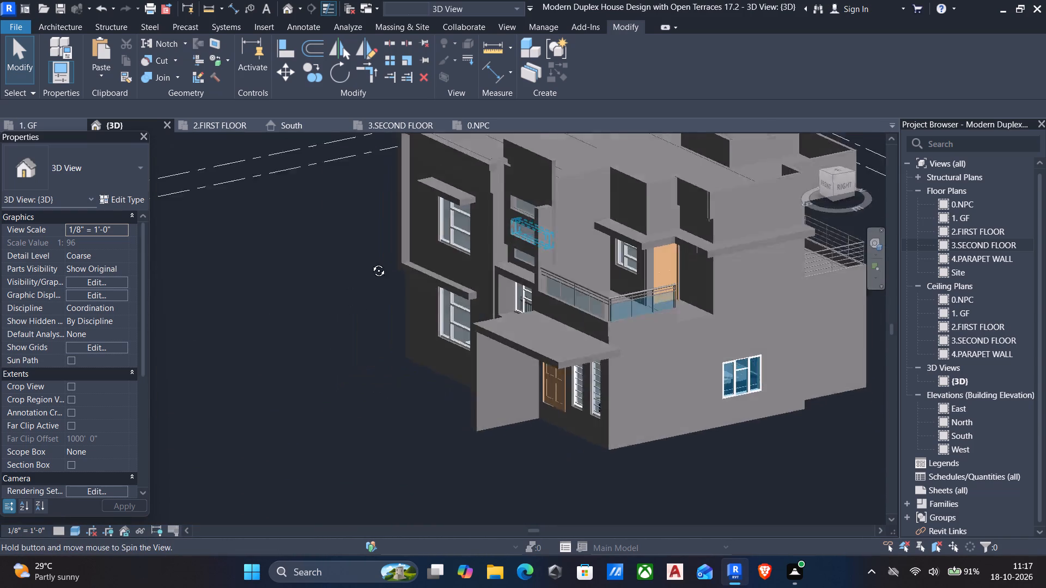
pyautogui.moveTo(370, 262); pyautogui.dragTo(457, 215, button='middle')
pyautogui.moveTo(457, 221); pyautogui.dragTo(435, 303, button='middle')
pyautogui.keyDown('shift'); pyautogui.moveTo(455, 267); pyautogui.dragTo(477, 209, button='middle'); pyautogui.keyUp('shift')
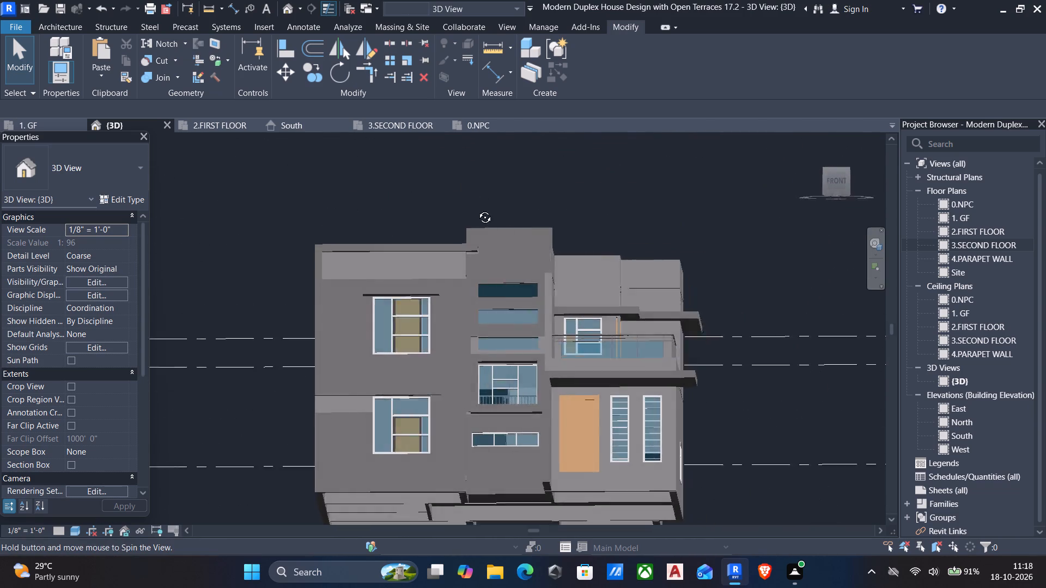
pyautogui.keyDown('shift'); pyautogui.moveTo(477, 209); pyautogui.dragTo(418, 289, button='middle'); pyautogui.keyUp('shift')
pyautogui.moveTo(422, 293); pyautogui.dragTo(433, 227, button='middle')
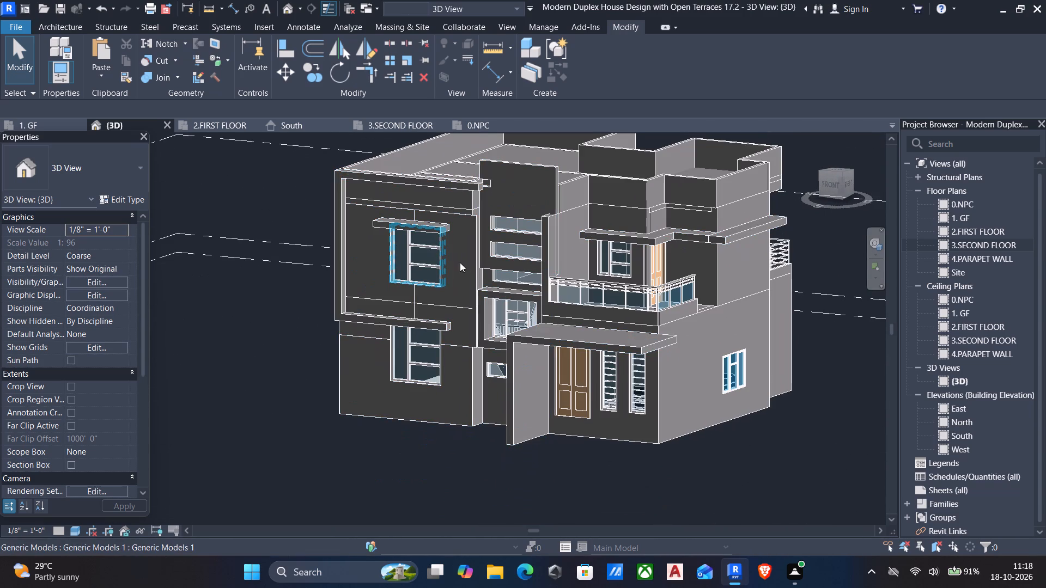
pyautogui.moveTo(471, 278); pyautogui.dragTo(518, 252, button='middle')
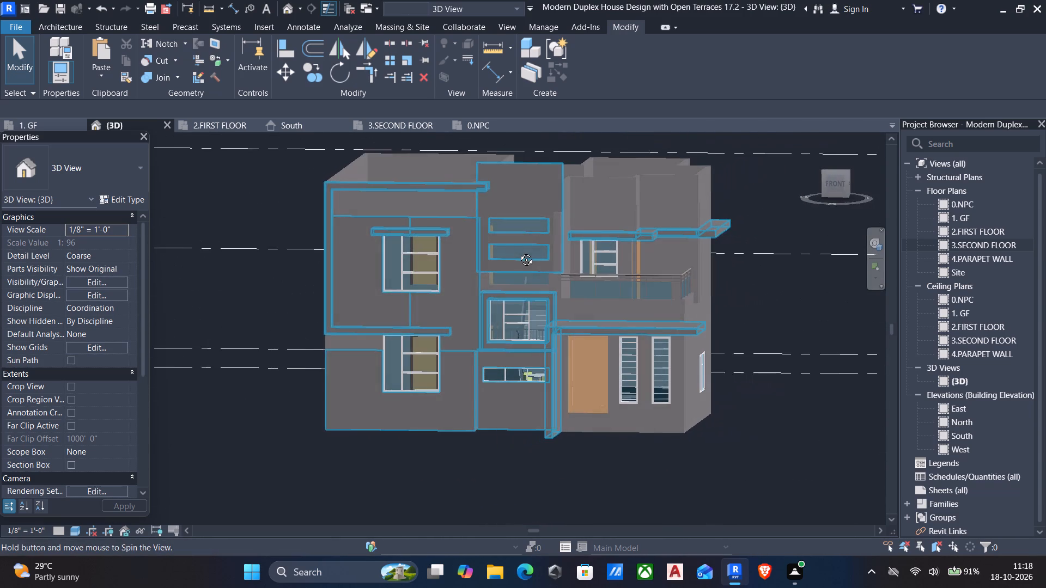
pyautogui.moveTo(518, 252); pyautogui.dragTo(492, 252, button='middle')
pyautogui.moveTo(542, 277); pyautogui.dragTo(495, 268, button='middle')
pyautogui.scroll(-1, 490, 280)
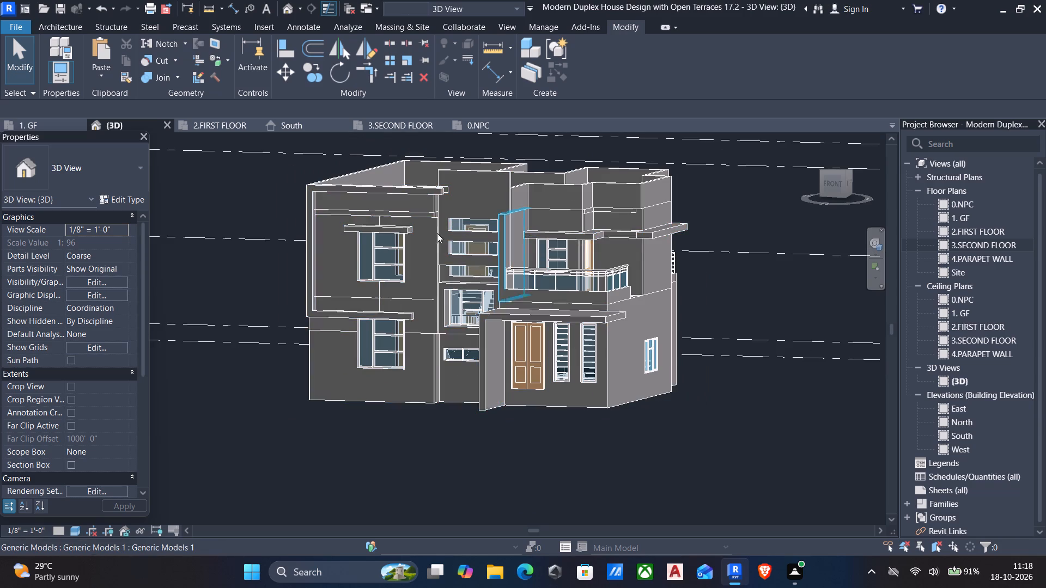
# Edit the facade generic model in place and start a void extrusion on the front face of the panel surrounding the upper-floor window.
pyautogui.scroll(2, 355, 297)
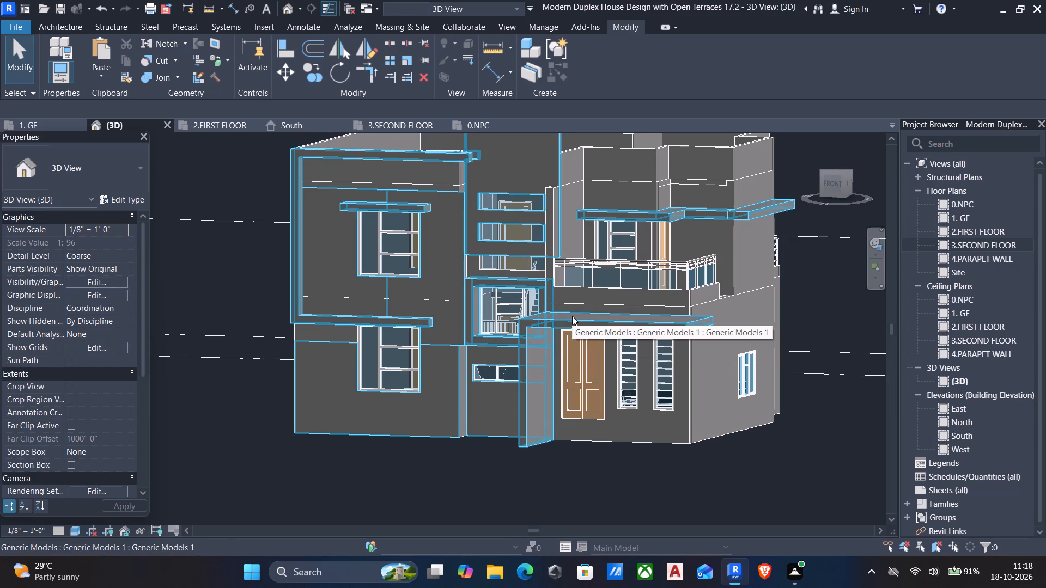
pyautogui.click(385, 288)
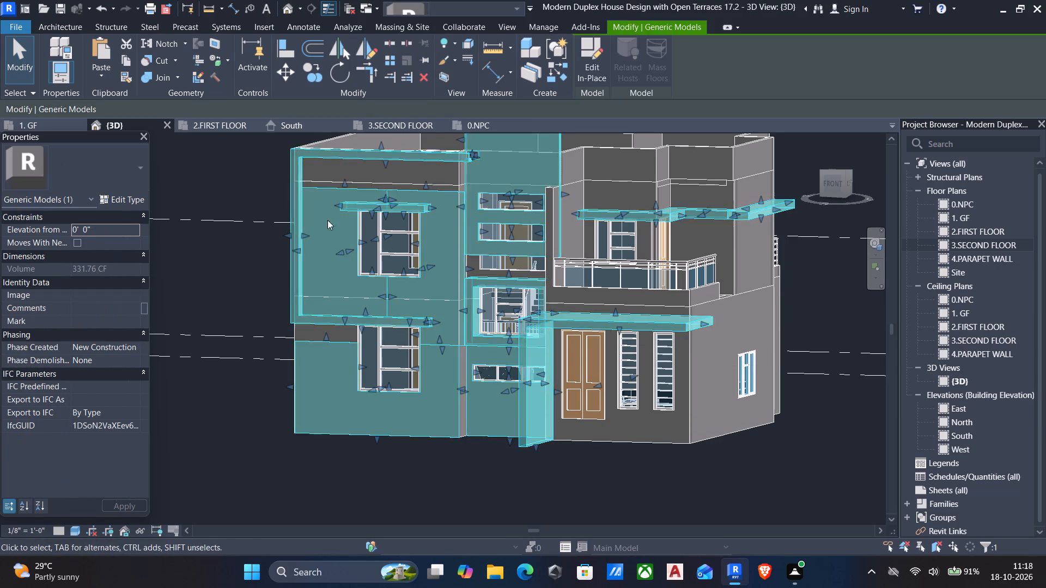
pyautogui.click(582, 44)
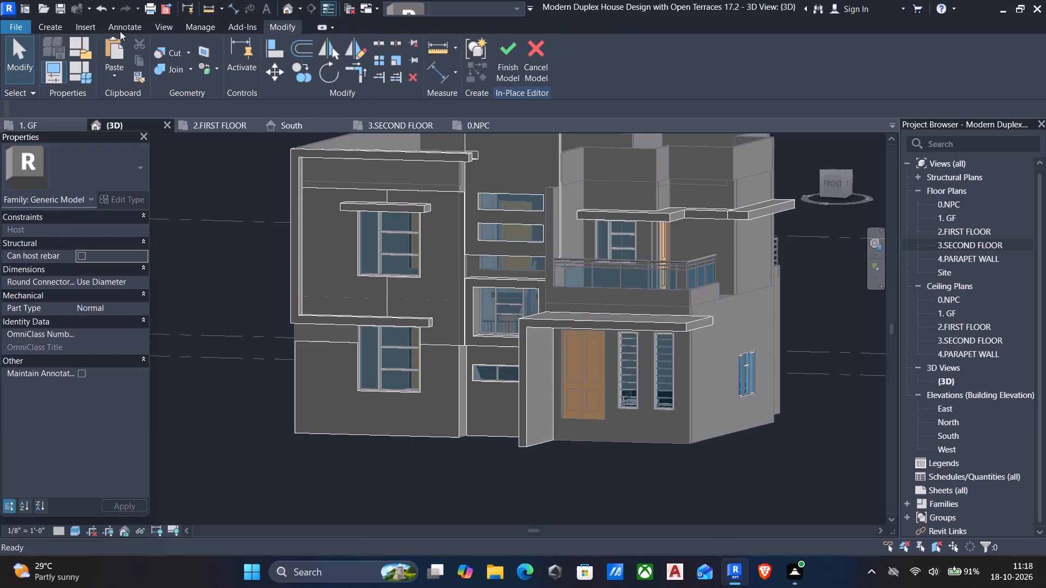
pyautogui.click(52, 24)
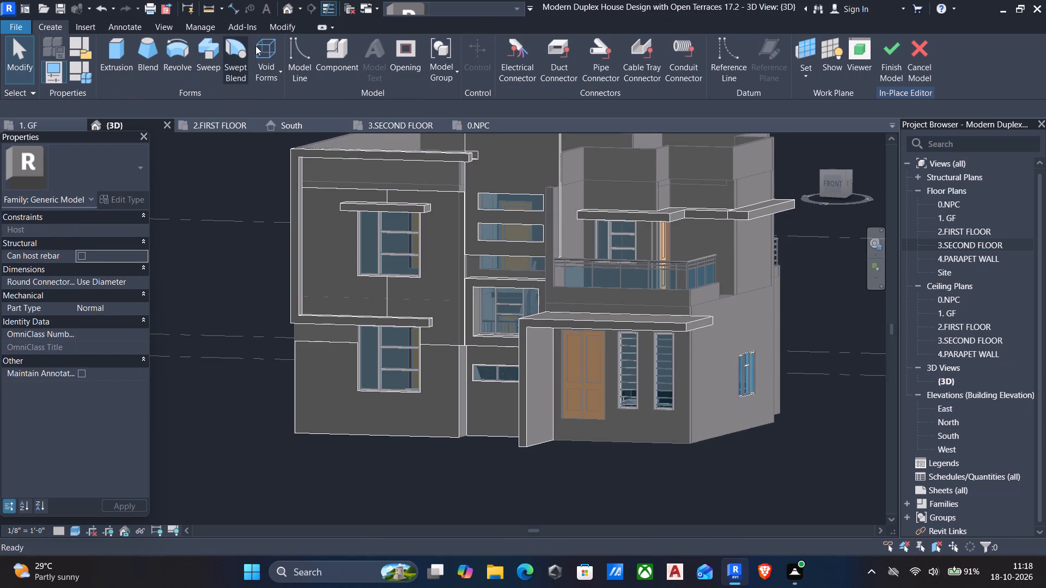
pyautogui.click(259, 46)
pyautogui.click(287, 100)
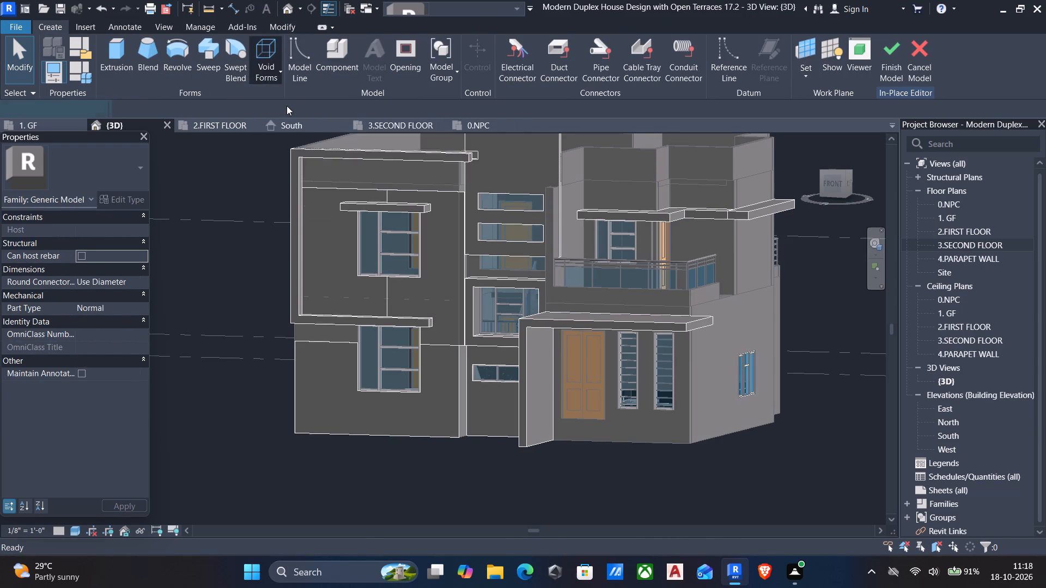
pyautogui.click(616, 75)
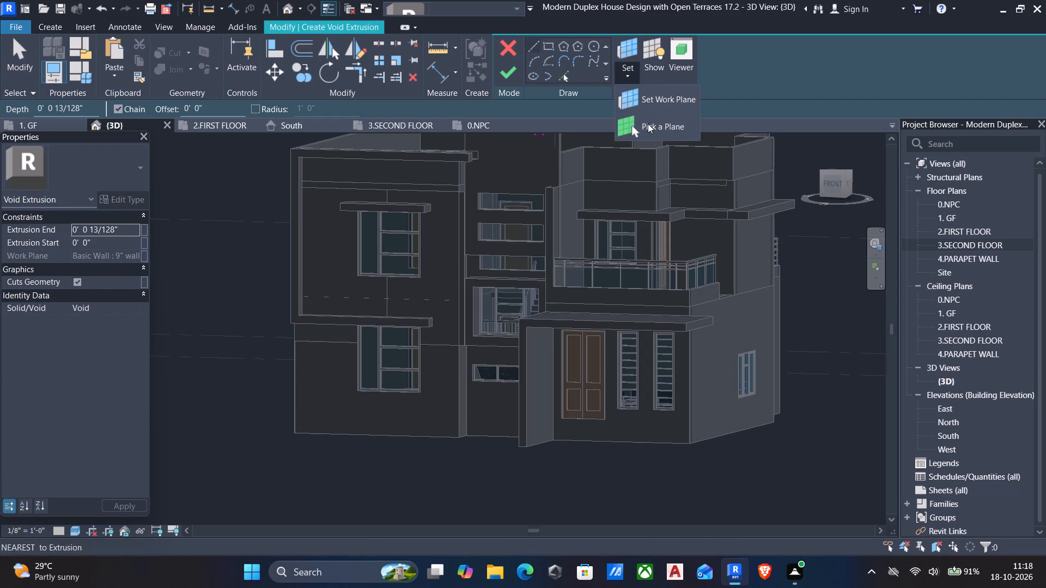
pyautogui.click(648, 124)
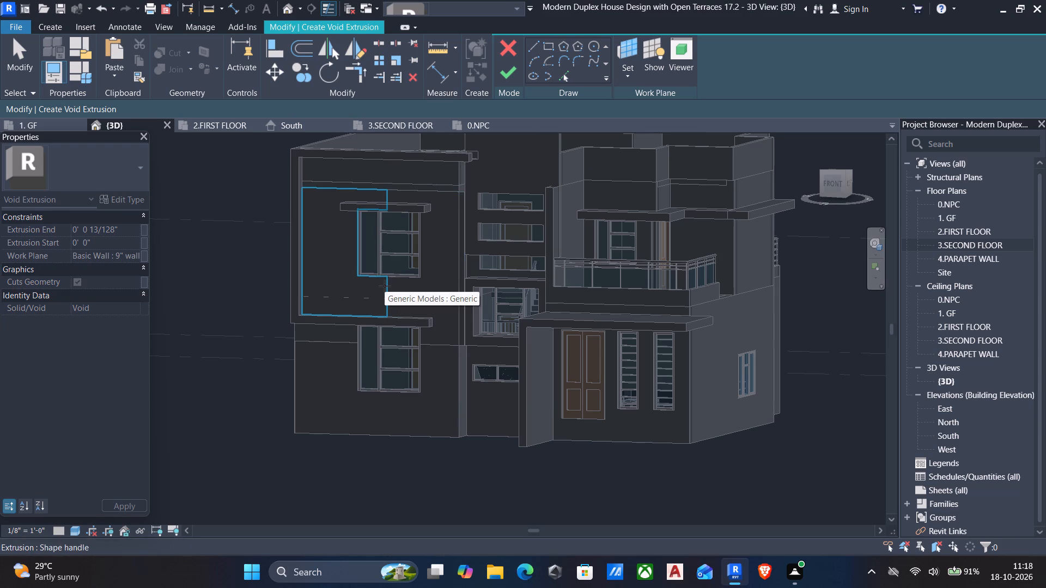
pyautogui.click(385, 286)
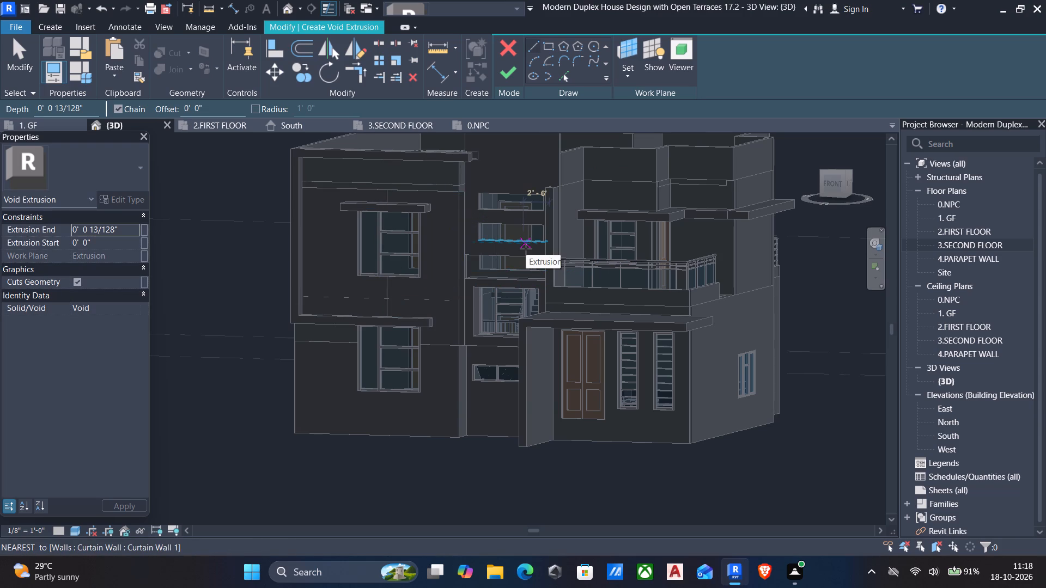
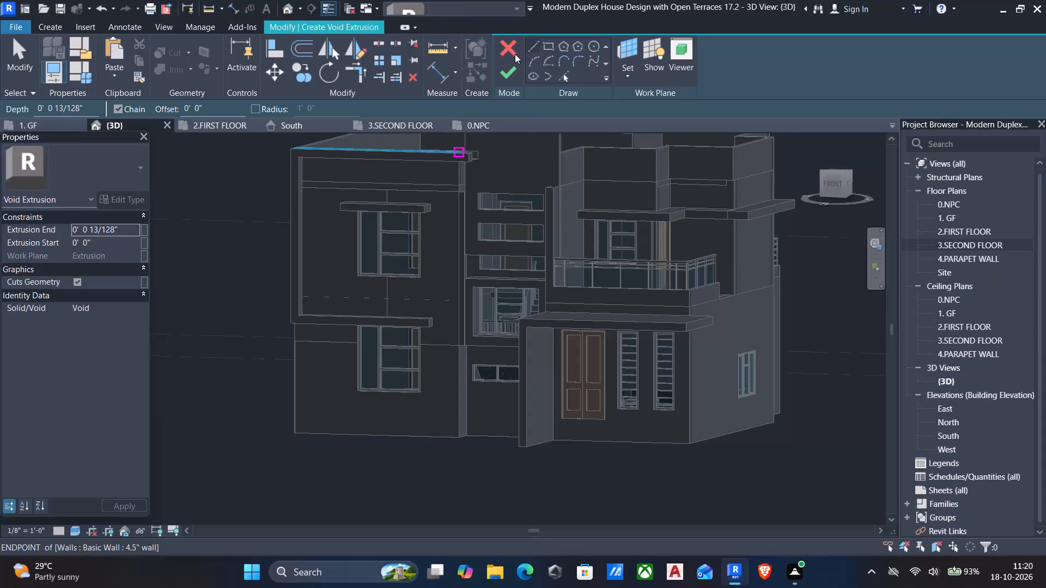
# Discard the void extrusion sketch and finish the in-place facade model.
pyautogui.click(512, 44)
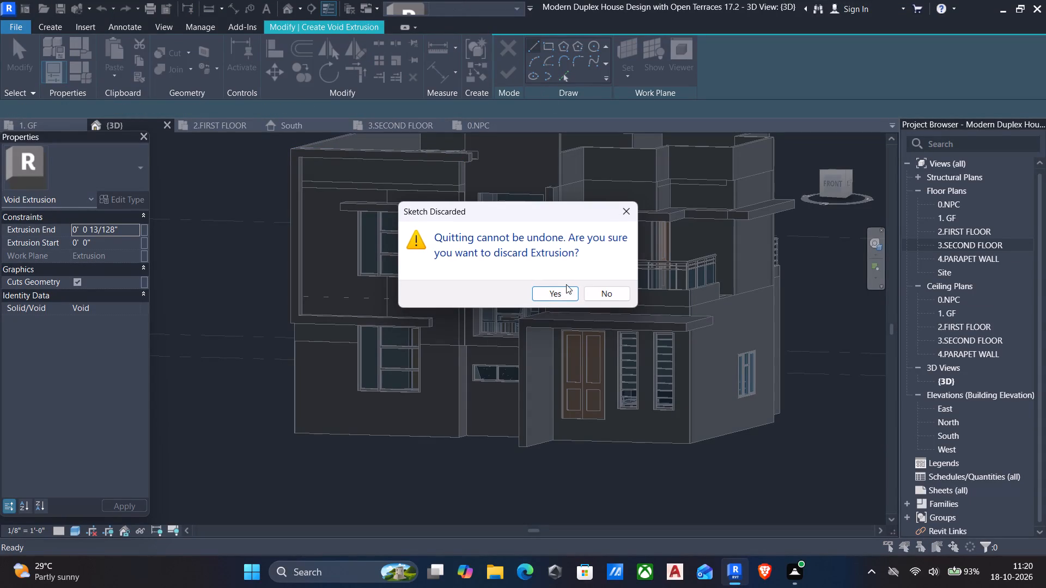
pyautogui.click(565, 289)
pyautogui.scroll(-2, 542, 303)
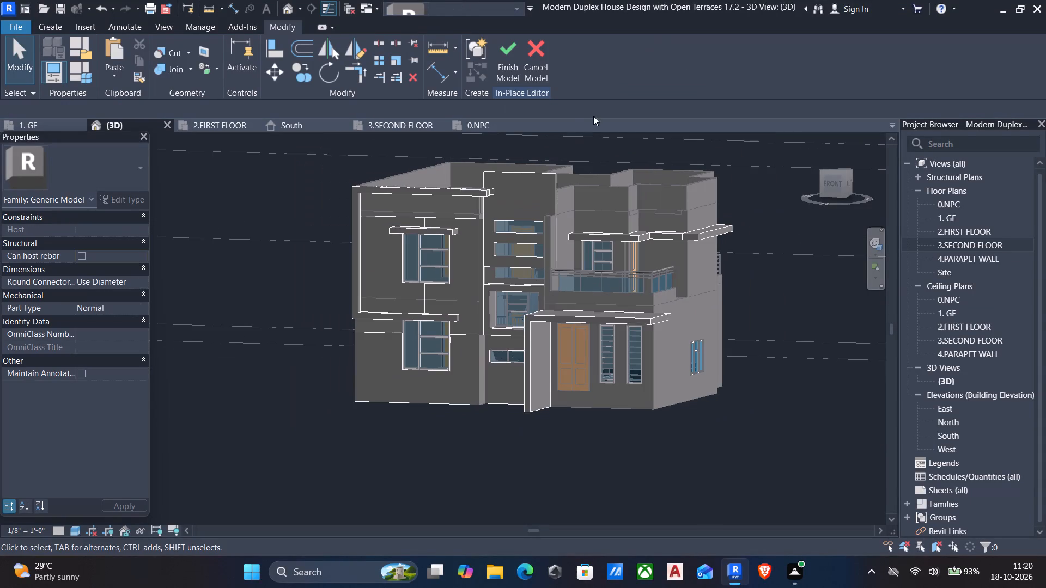
pyautogui.click(510, 48)
# Examine the house from below and review the ground-floor and second-floor plans around the stair and front rooms.
pyautogui.moveTo(511, 301); pyautogui.dragTo(518, 274, button='middle')
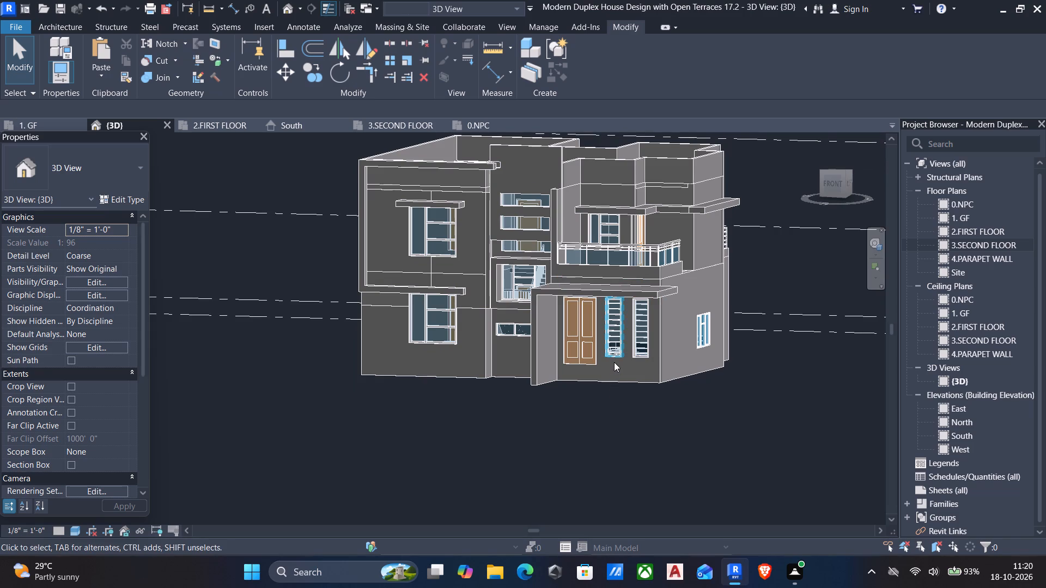
pyautogui.moveTo(611, 399); pyautogui.dragTo(607, 400, button='middle')
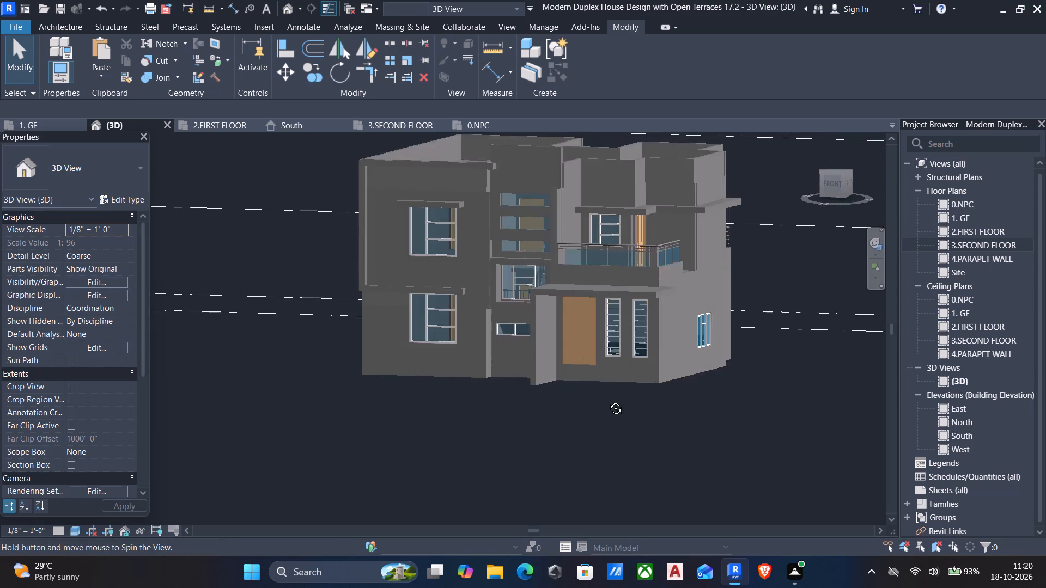
pyautogui.moveTo(607, 400); pyautogui.dragTo(723, 225, button='middle')
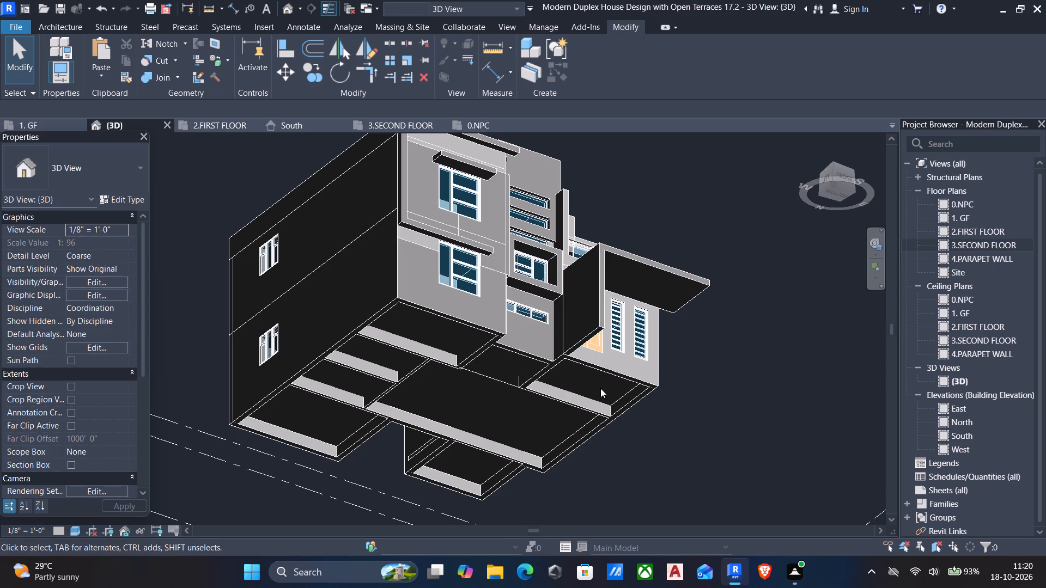
pyautogui.doubleClick(969, 221)
pyautogui.scroll(-13, 777, 266)
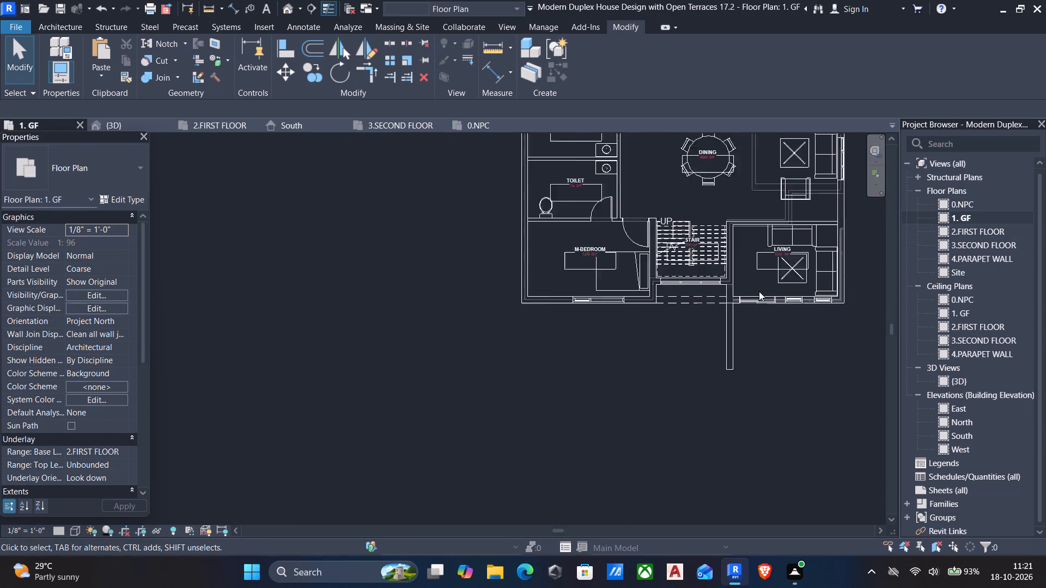
pyautogui.moveTo(757, 285); pyautogui.dragTo(684, 376, button='middle')
pyautogui.scroll(4, 738, 230)
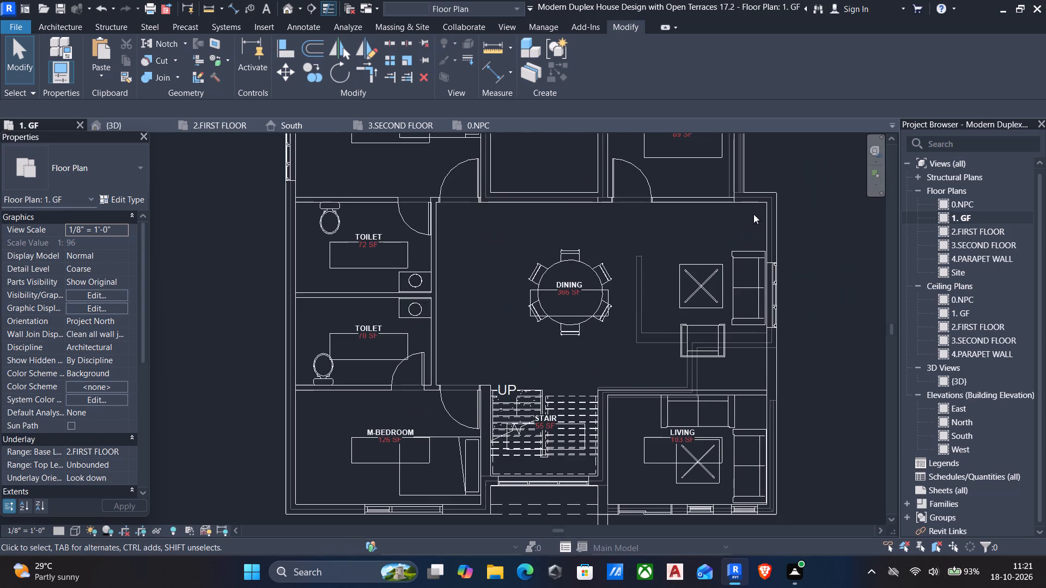
pyautogui.moveTo(621, 460); pyautogui.dragTo(627, 421, button='middle')
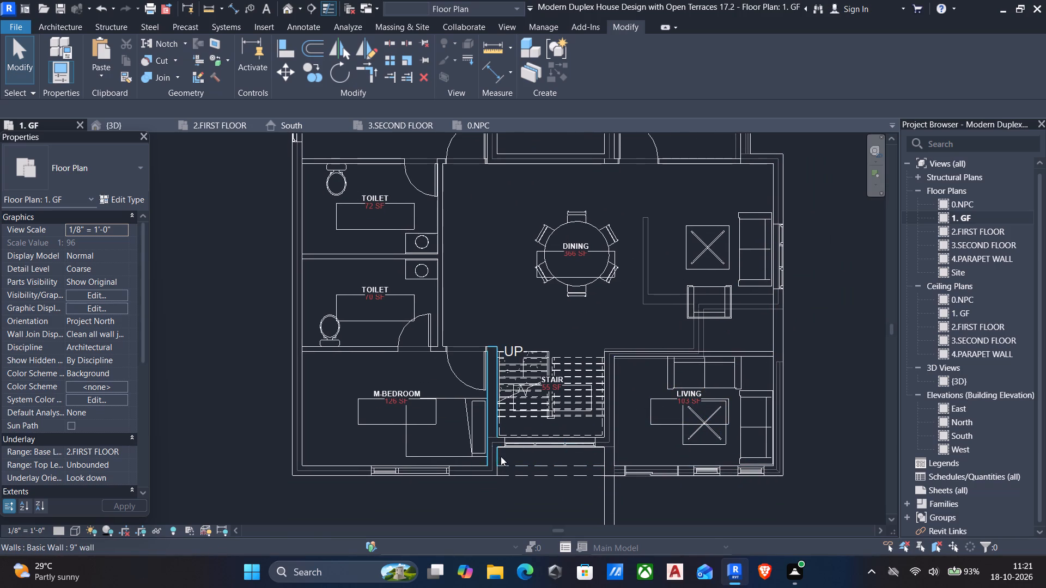
pyautogui.scroll(1, 468, 418)
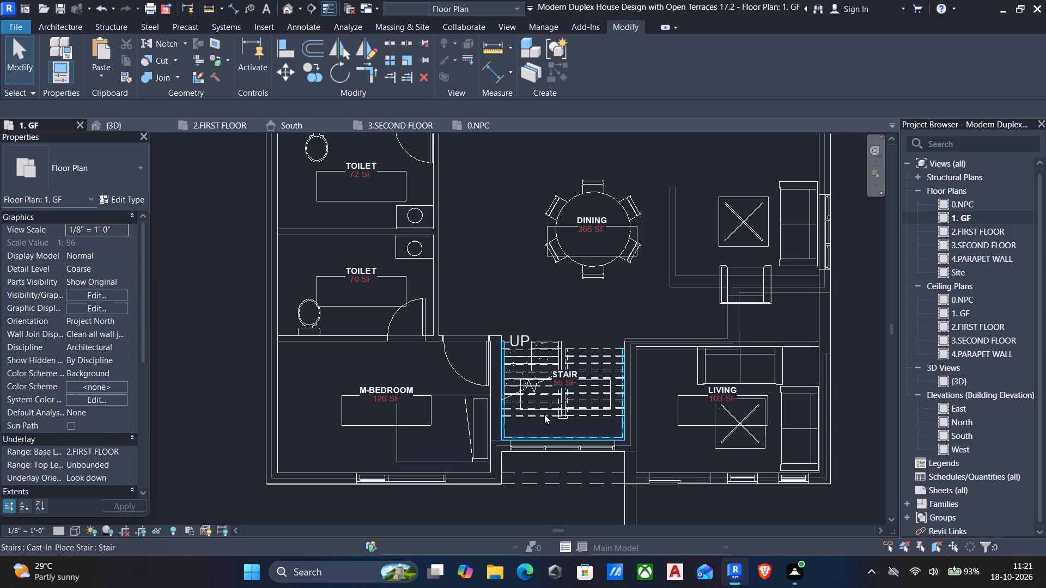
pyautogui.doubleClick(972, 218)
pyautogui.scroll(-3, 743, 266)
pyautogui.moveTo(736, 267); pyautogui.dragTo(722, 352, button='middle')
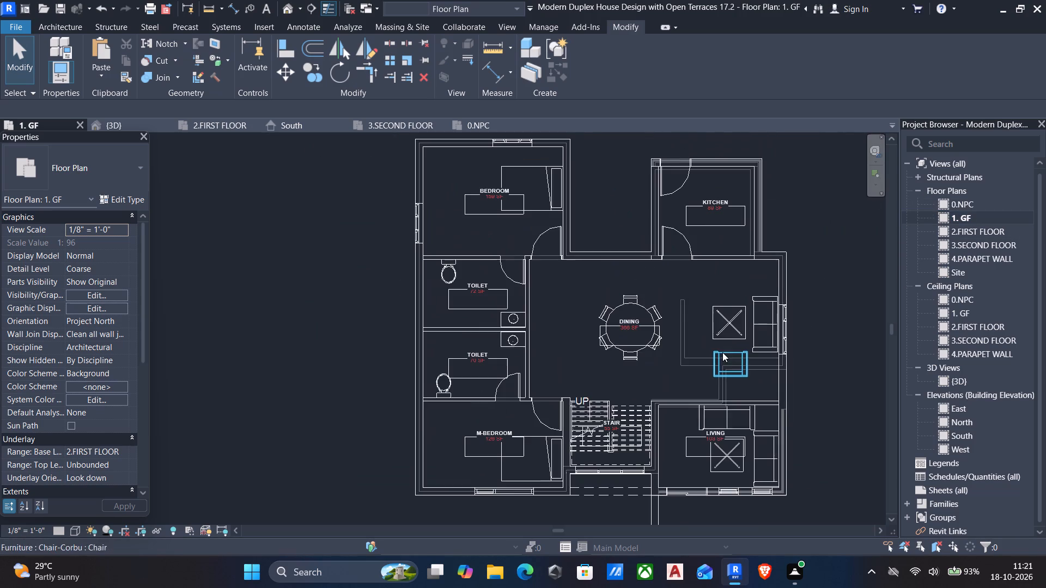
pyautogui.moveTo(683, 243); pyautogui.dragTo(716, 350, button='middle')
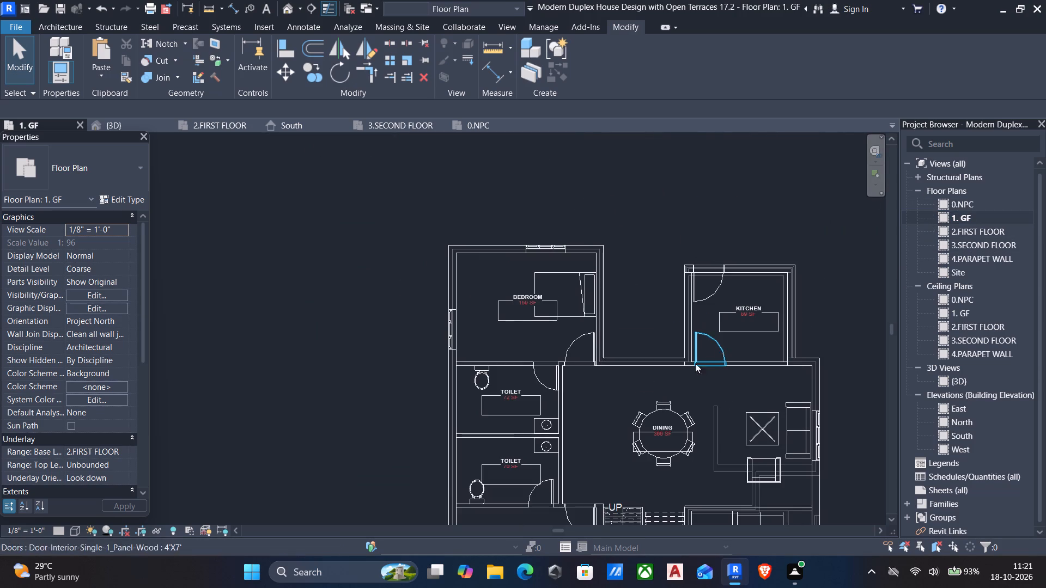
pyautogui.moveTo(711, 407); pyautogui.dragTo(699, 328, button='middle')
pyautogui.moveTo(732, 400); pyautogui.dragTo(697, 291, button='middle')
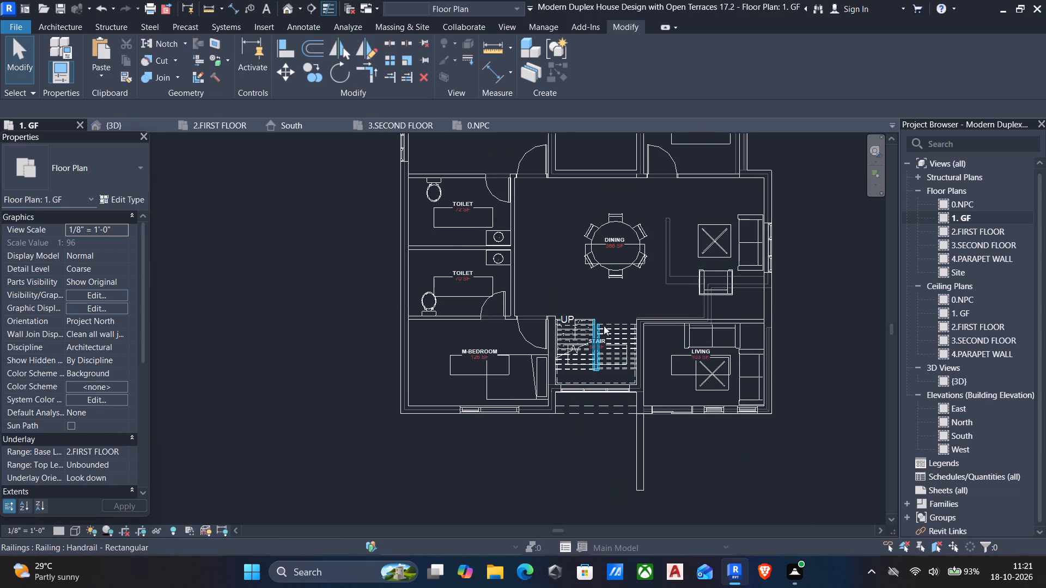
pyautogui.scroll(3, 605, 323)
pyautogui.scroll(4, 553, 331)
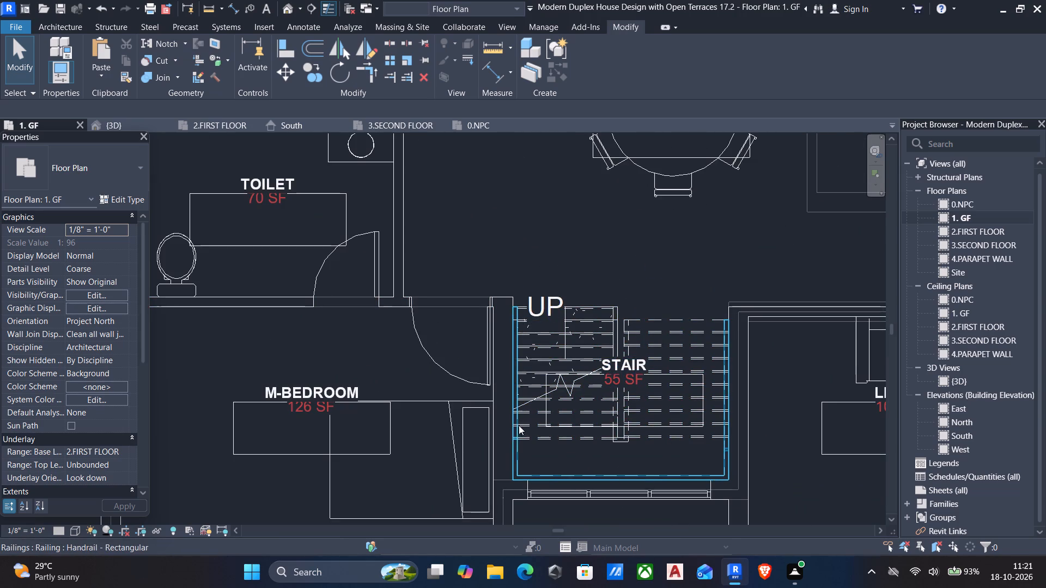
pyautogui.doubleClick(970, 240)
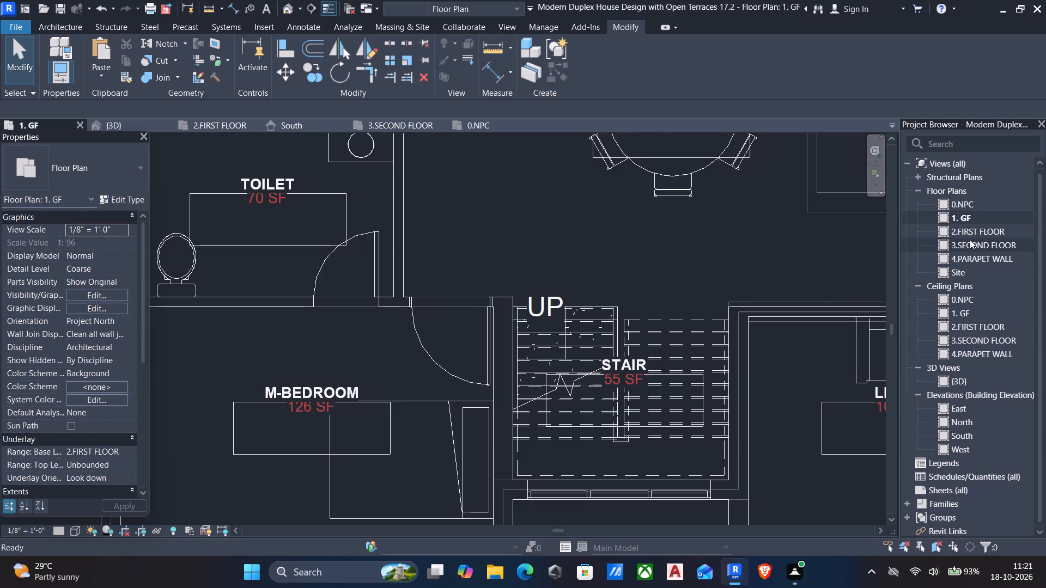
pyautogui.scroll(-3, 429, 275)
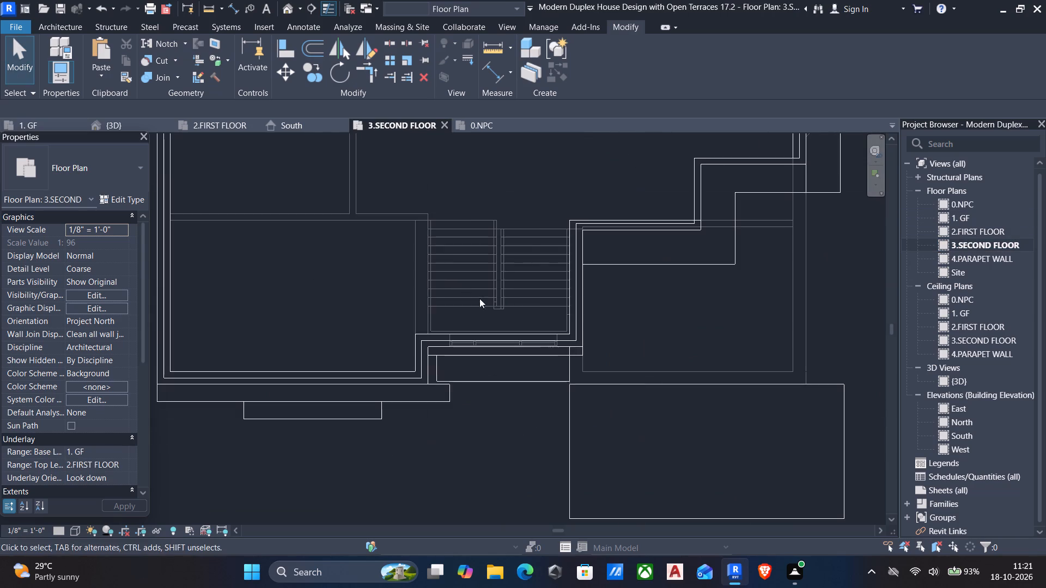
pyautogui.scroll(-2, 508, 380)
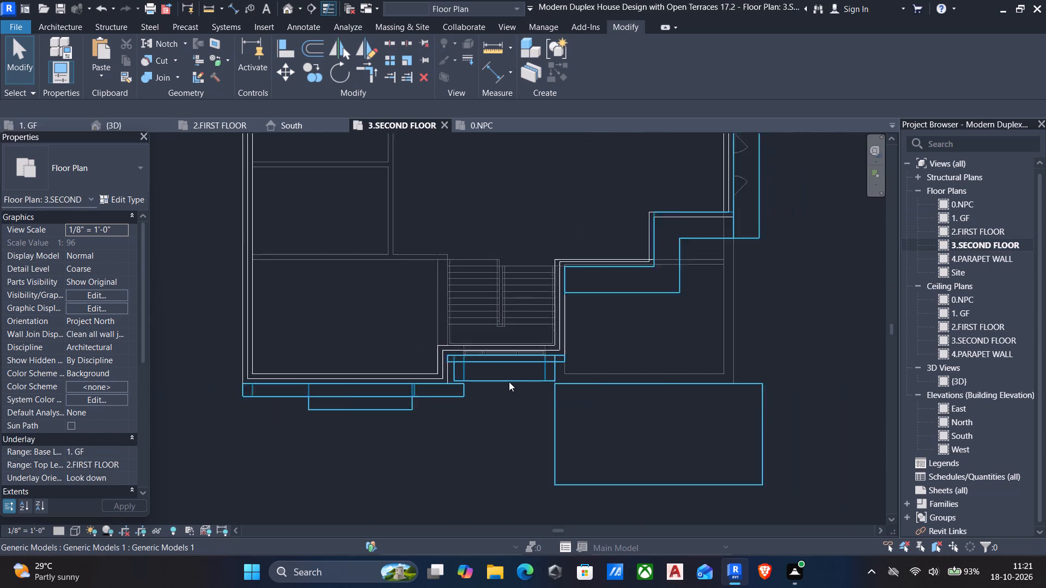
pyautogui.scroll(-2, 509, 382)
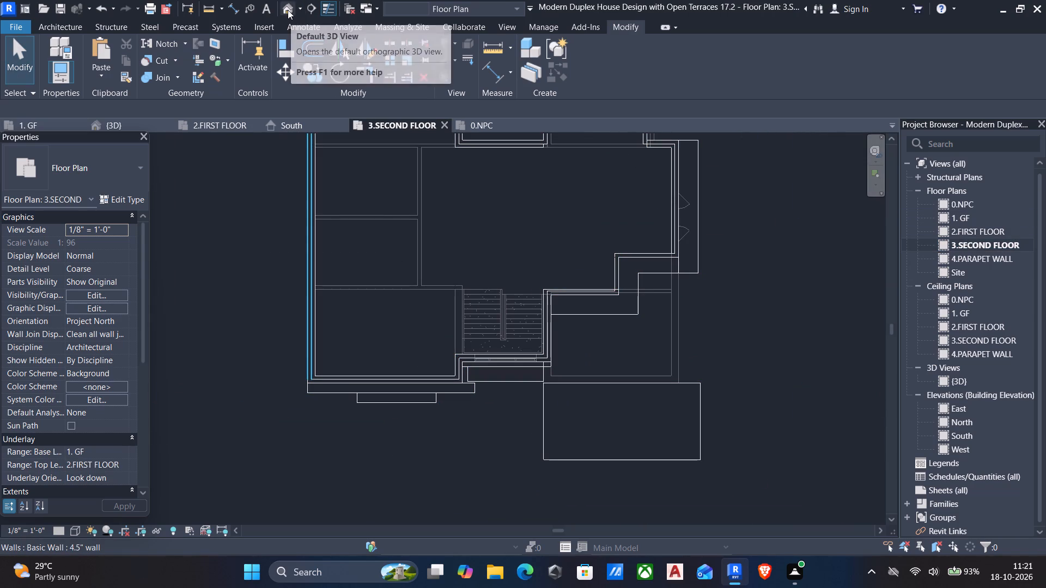
# Edit the boundary of the ground level's 6" floor, selected from beneath in 3D, in the 1. GF plan.
pyautogui.click(288, 10)
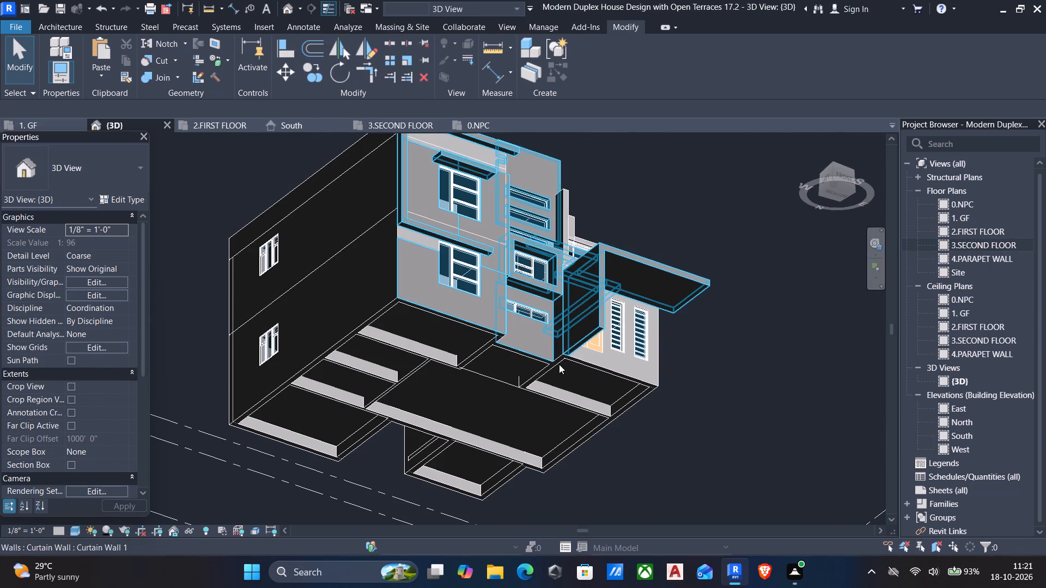
pyautogui.scroll(3, 601, 377)
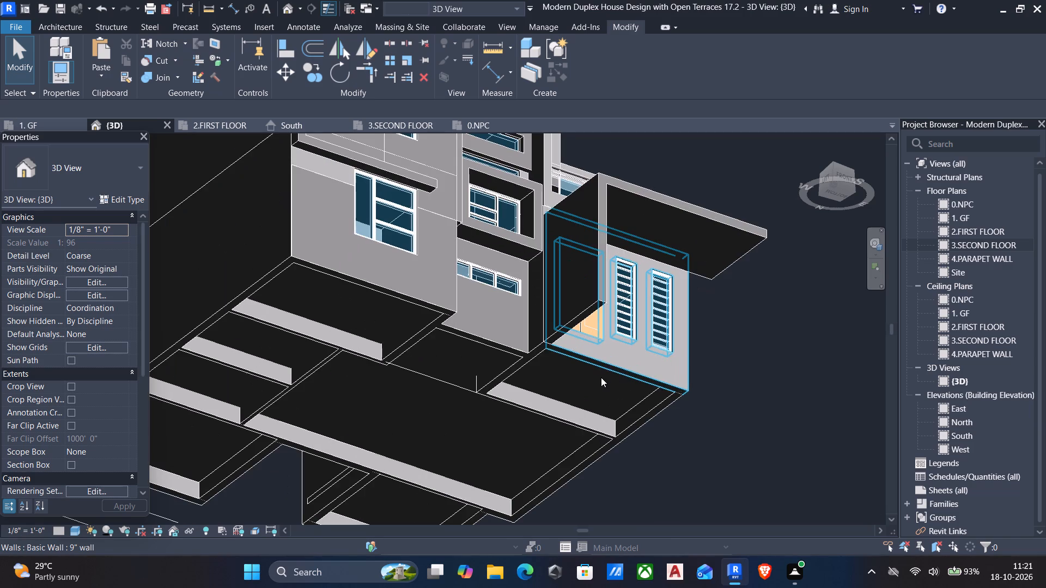
pyautogui.keyDown('shift'); pyautogui.moveTo(601, 377); pyautogui.dragTo(735, 241, button='middle'); pyautogui.keyUp('shift')
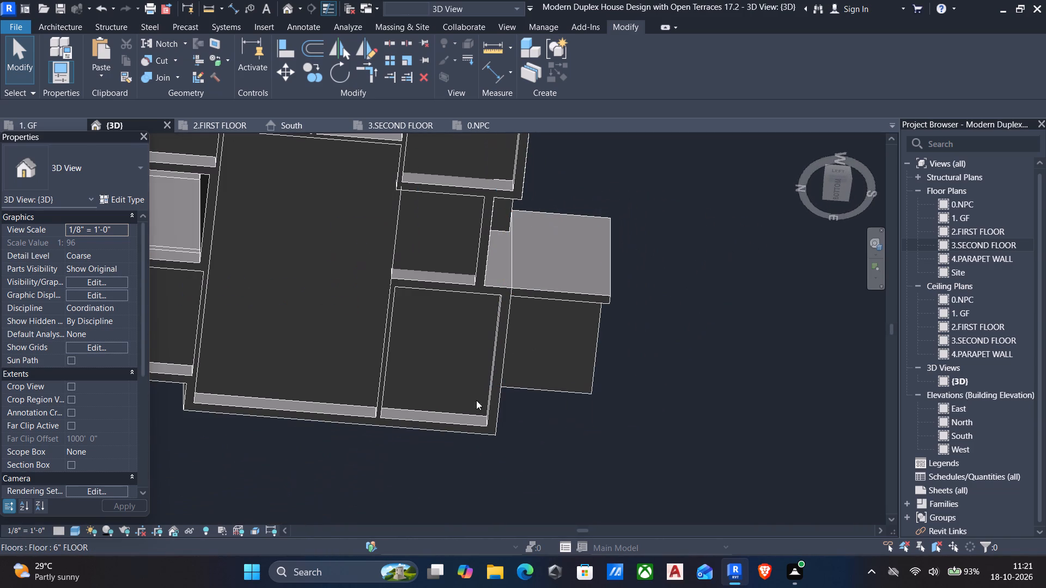
pyautogui.click(478, 411)
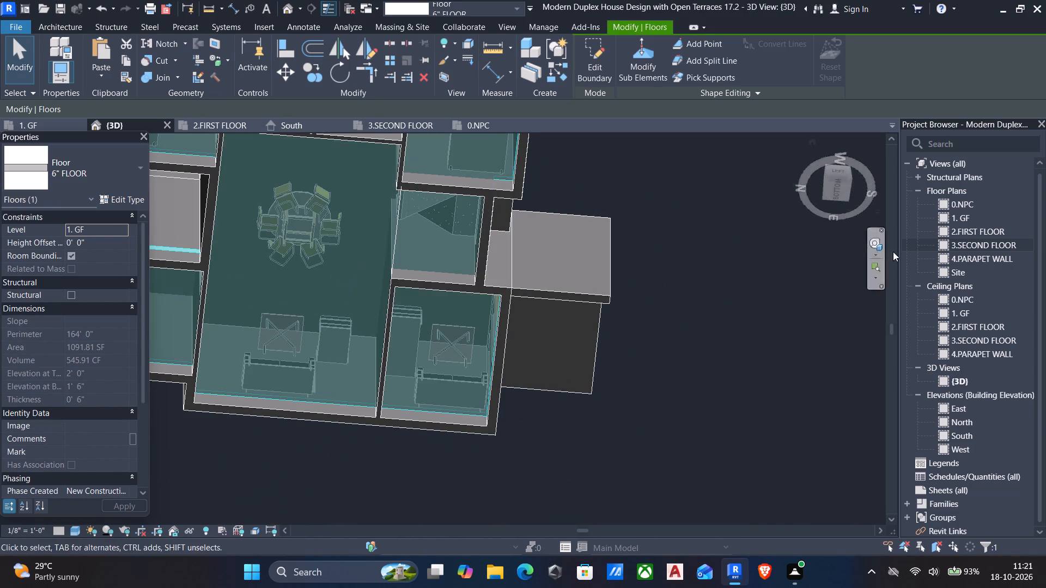
pyautogui.click(597, 54)
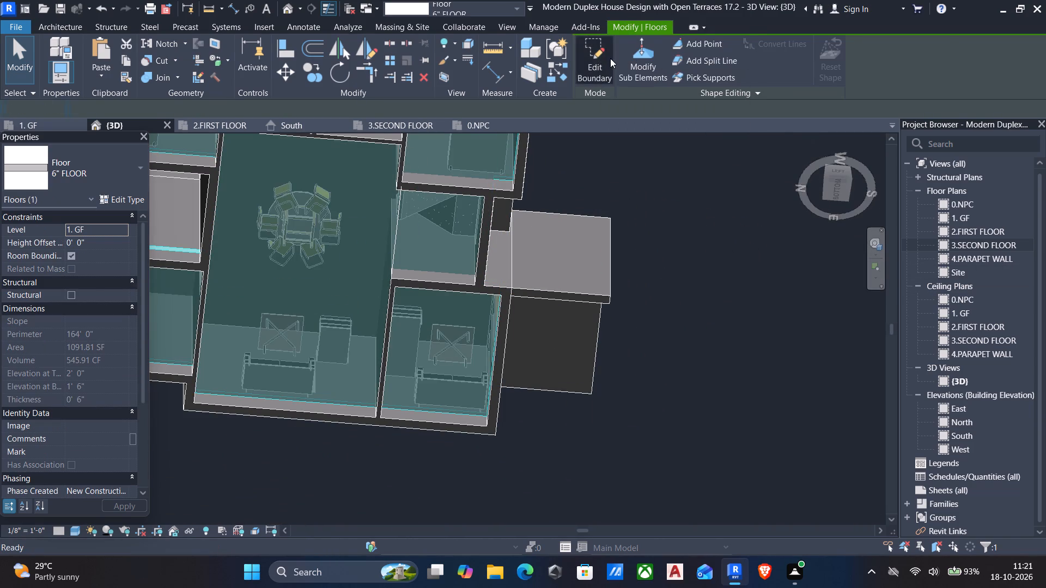
pyautogui.doubleClick(968, 218)
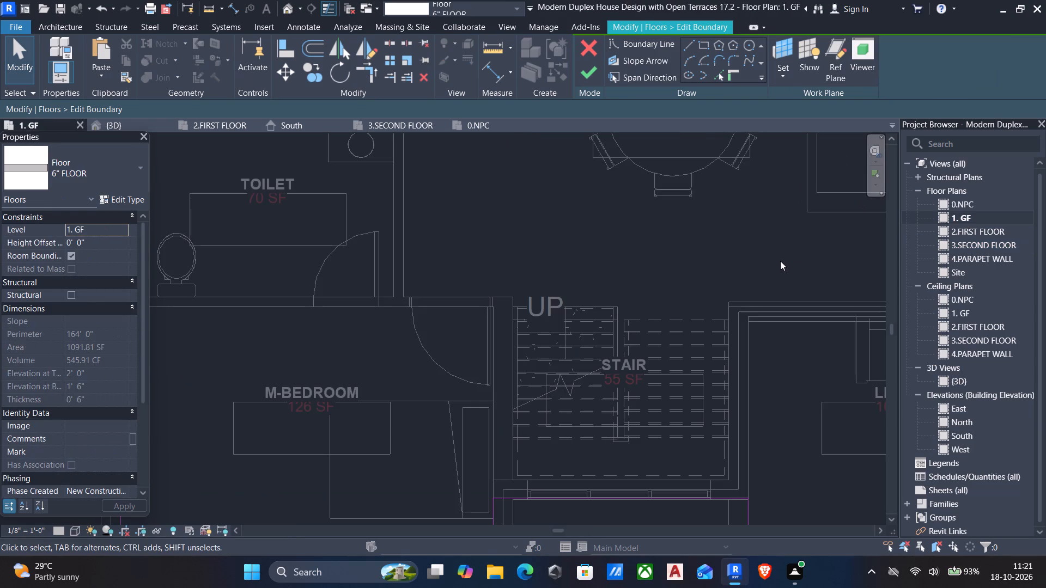
# Delete the floor boundary line running along the living room's front wall.
pyautogui.scroll(-4, 736, 286)
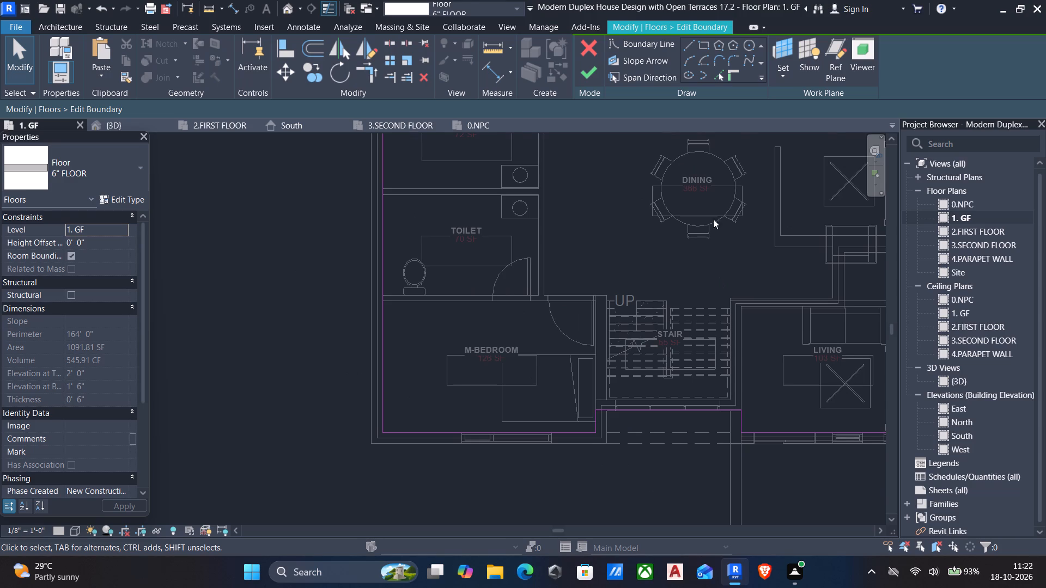
pyautogui.scroll(-3, 706, 327)
pyautogui.moveTo(692, 349); pyautogui.dragTo(510, 293, button='middle')
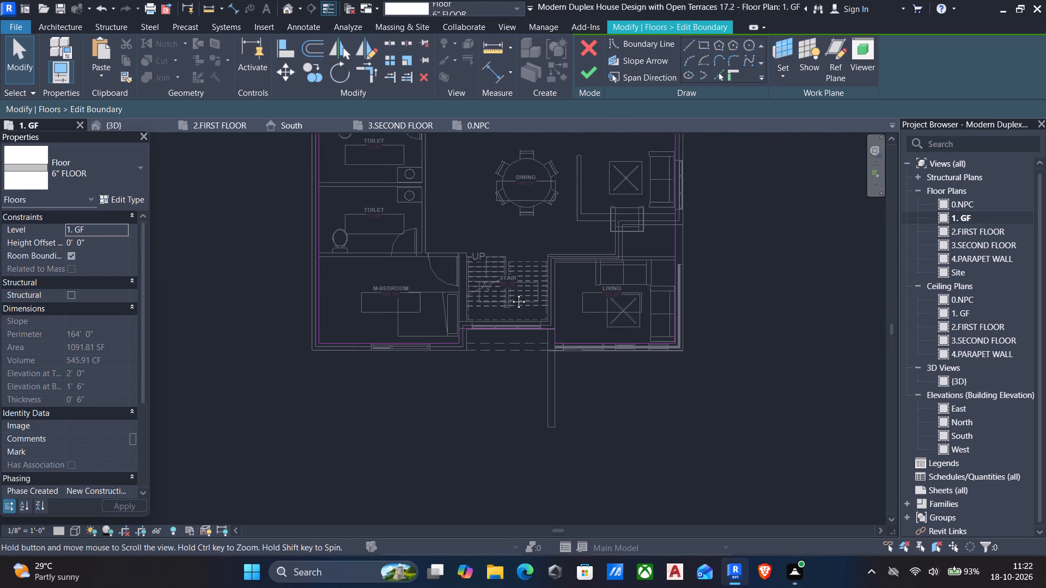
pyautogui.moveTo(510, 293); pyautogui.dragTo(510, 293, button='middle')
pyautogui.scroll(4, 640, 338)
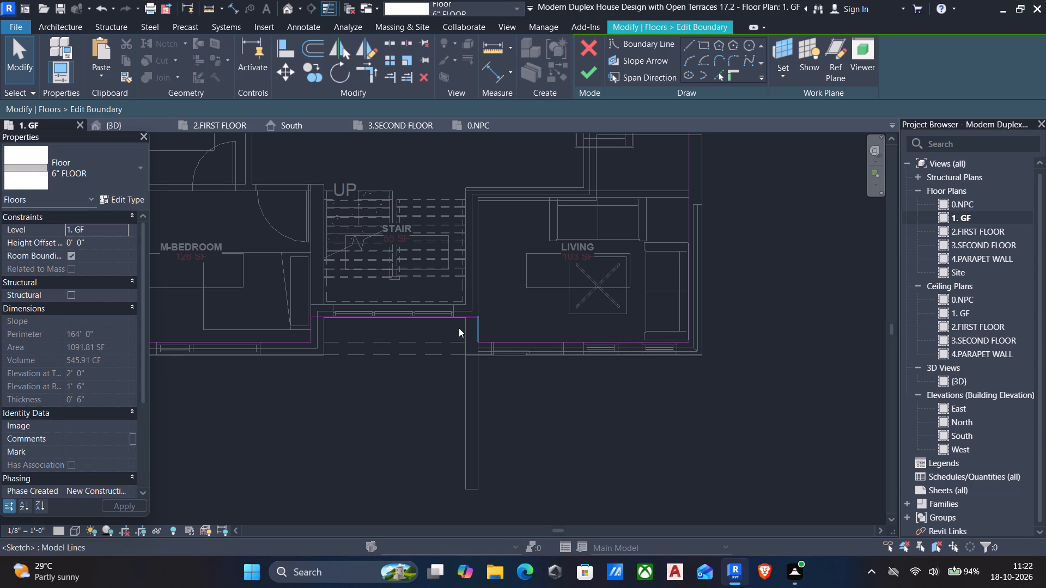
pyautogui.click(528, 344)
pyautogui.press('Delete')
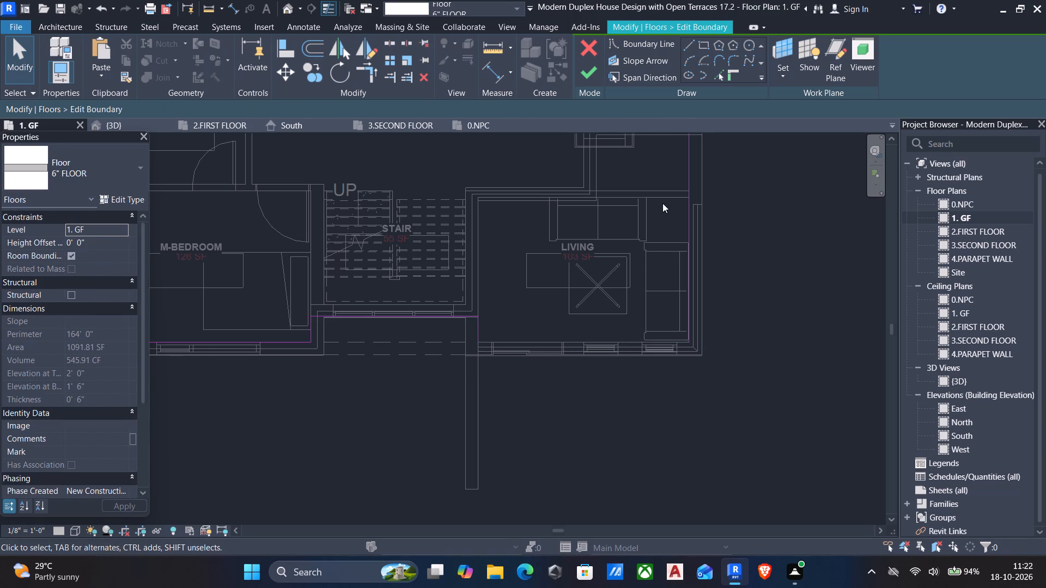
# Draw a floor boundary line 1.6 m outward from the living room's outer front corner, in line with the existing side boundary.
pyautogui.click(689, 42)
pyautogui.scroll(2, 680, 351)
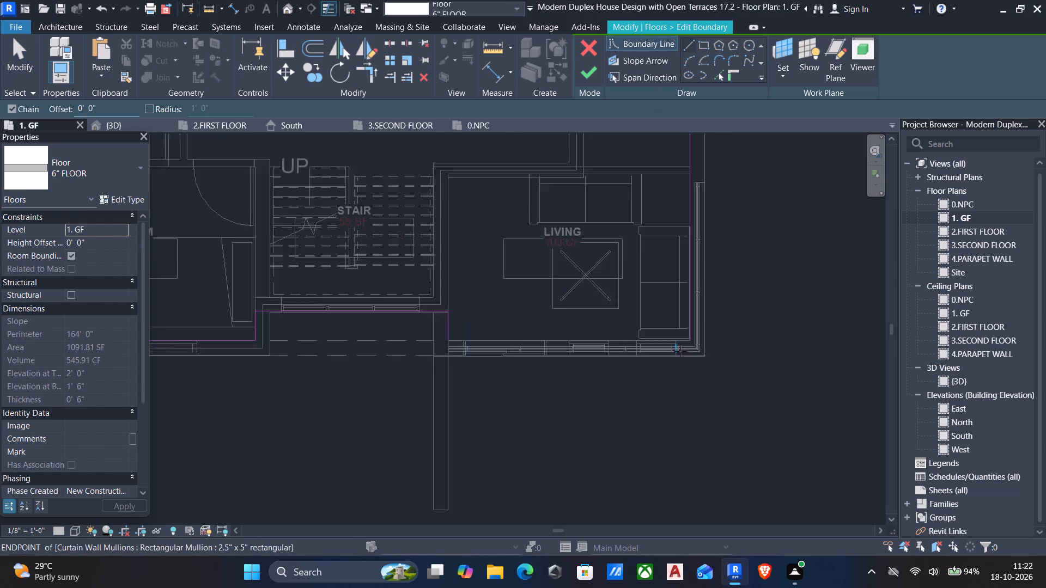
pyautogui.scroll(12, 680, 351)
pyautogui.scroll(3, 701, 300)
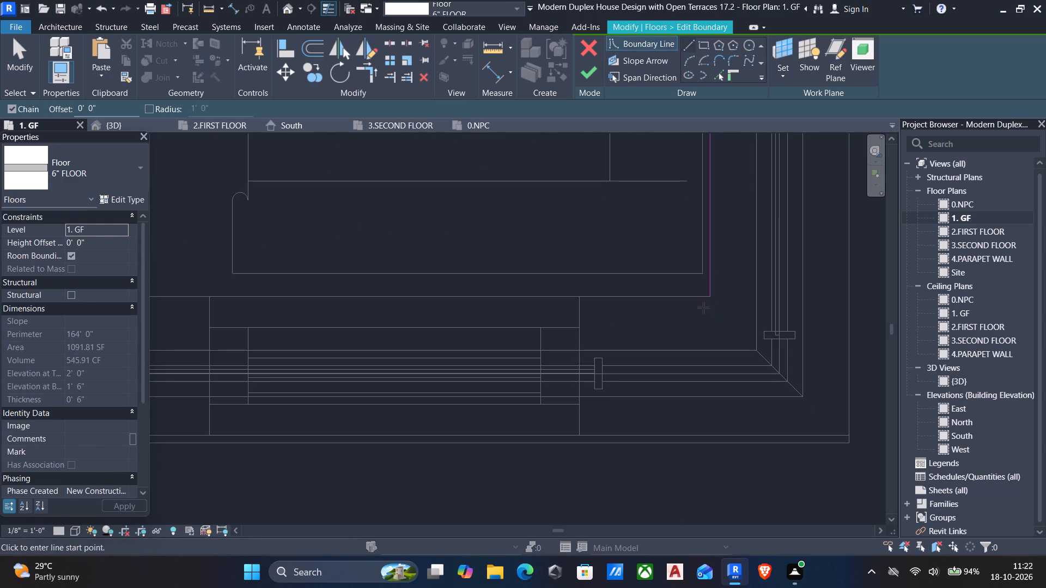
pyautogui.click(709, 299)
pyautogui.moveTo(715, 441); pyautogui.dragTo(710, 216, button='middle')
pyautogui.scroll(-2, 710, 222)
pyautogui.scroll(-2, 697, 408)
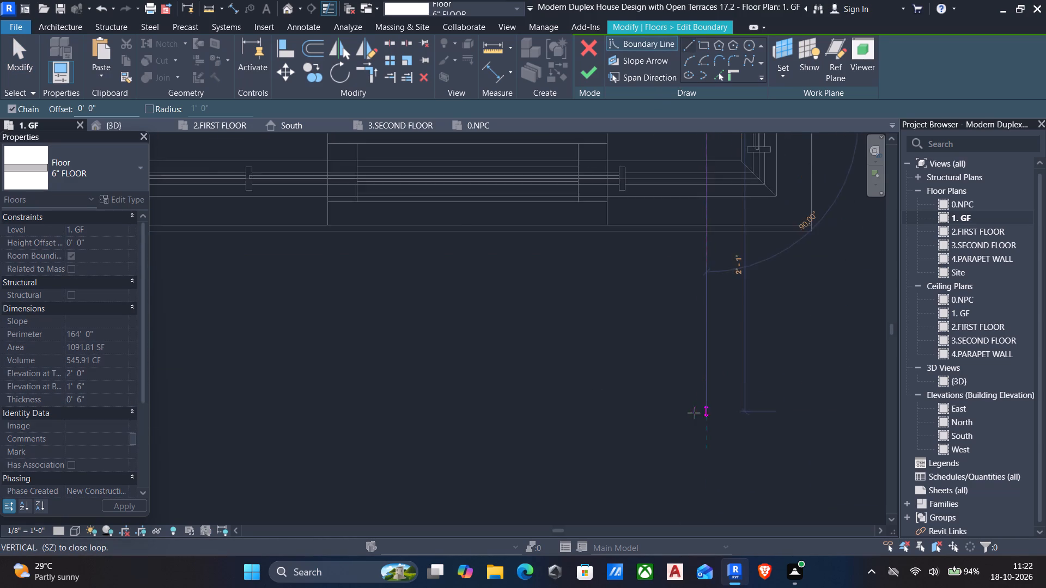
pyautogui.scroll(-3, 694, 413)
pyautogui.moveTo(694, 439); pyautogui.dragTo(698, 358, button='middle')
pyautogui.scroll(-6, 698, 358)
pyautogui.moveTo(697, 399); pyautogui.dragTo(695, 310, button='middle')
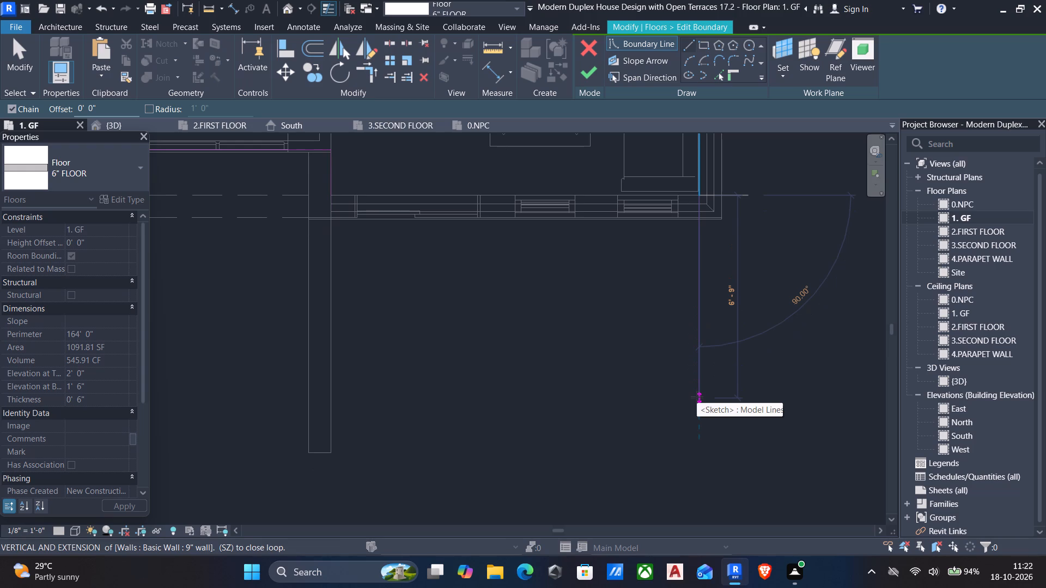
pyautogui.write('1.6')
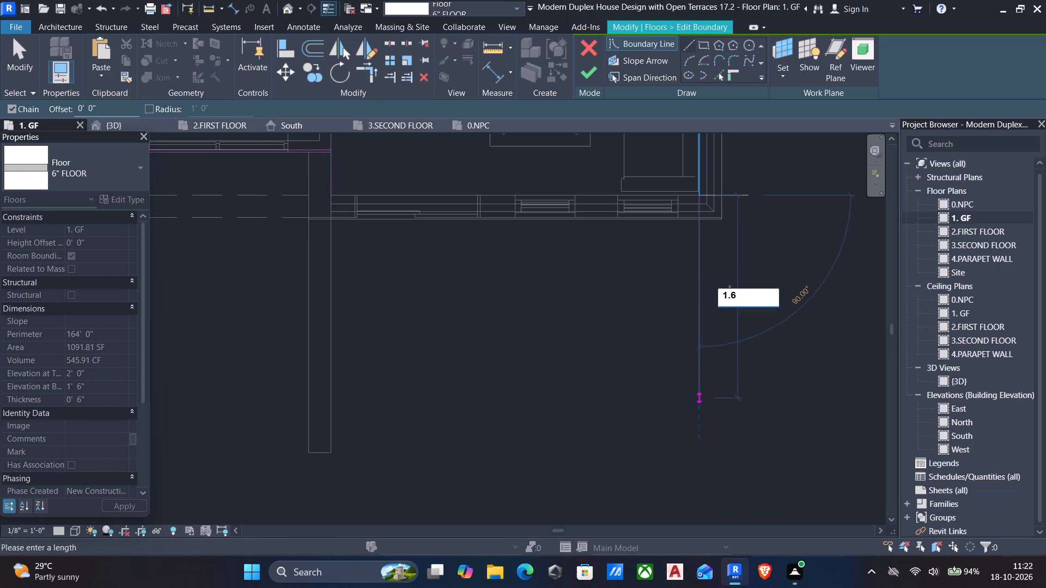
pyautogui.press('m')
pyautogui.press('Return')
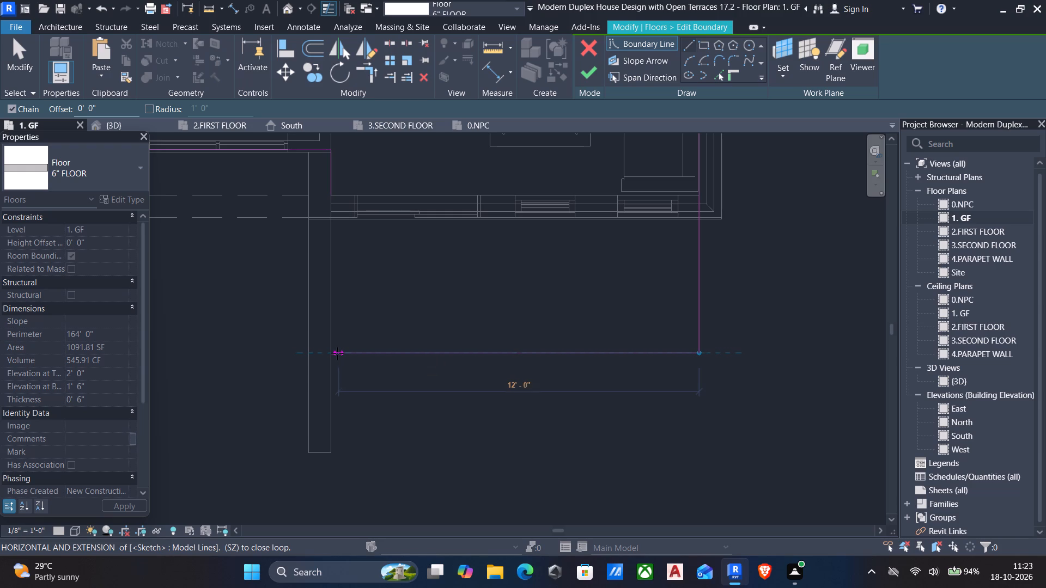
# Continue the floor boundary about 12' across to the projecting entrance wall, with a segment about 2'-2" back along it toward the house.
pyautogui.click(336, 356)
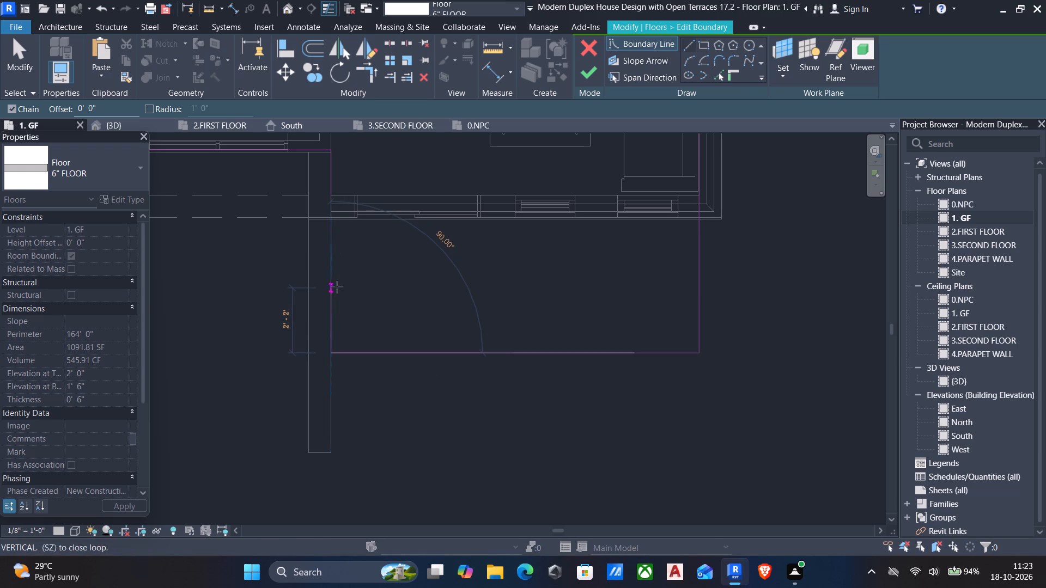
pyautogui.click(336, 286)
pyautogui.press('Escape')
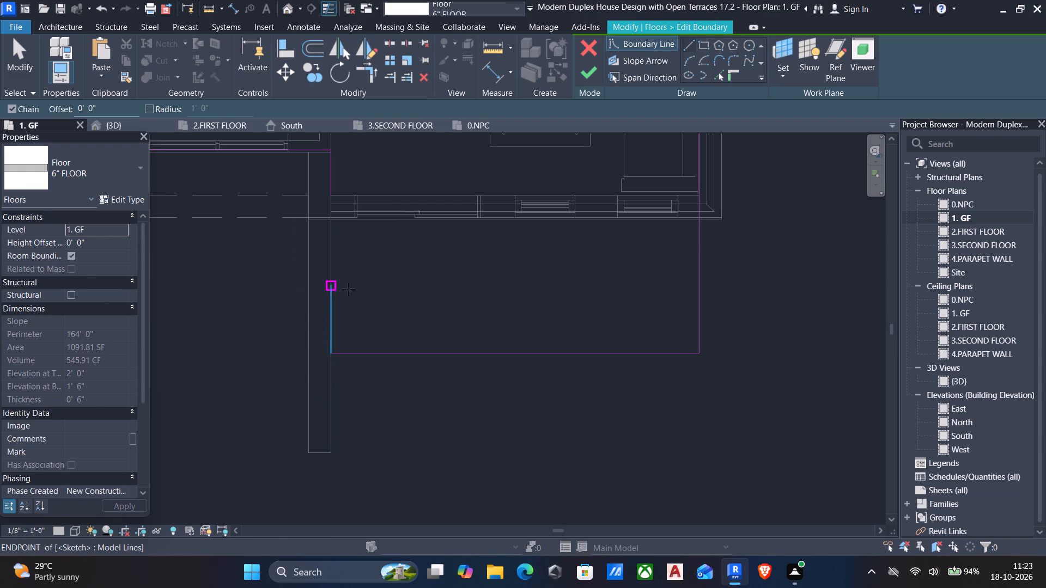
# Join the short porch boundary segment beside the projecting entrance wall to the living room's side boundary line with Trim/Extend.
pyautogui.press('t')
pyautogui.press('r')
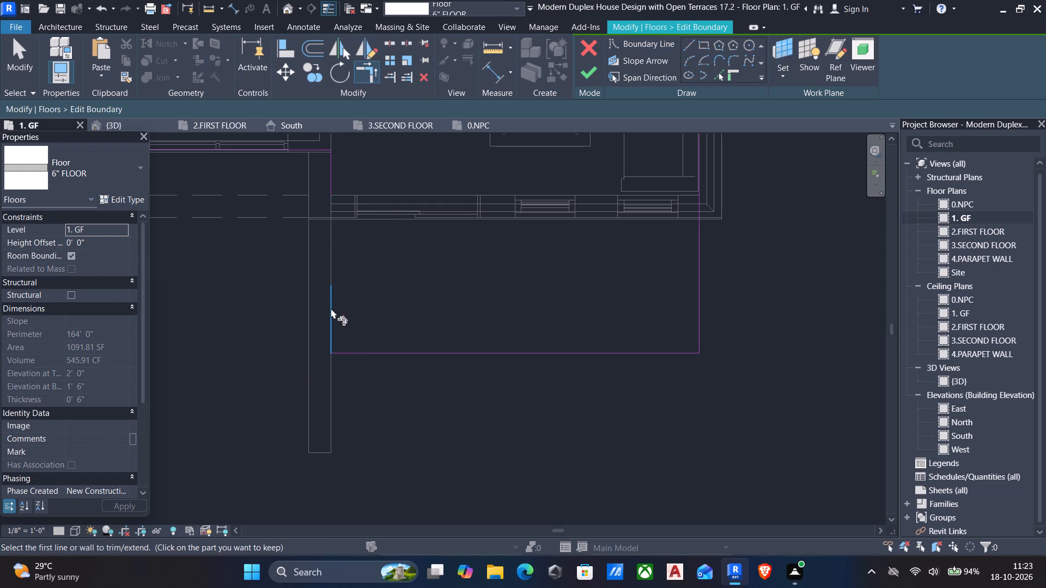
pyautogui.click(331, 308)
pyautogui.click(330, 179)
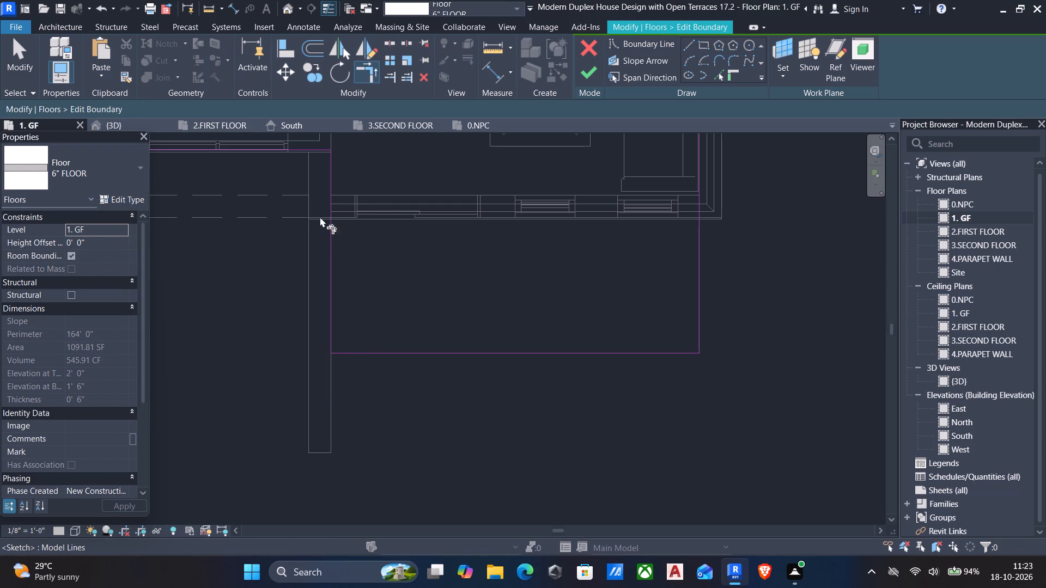
pyautogui.moveTo(317, 193); pyautogui.dragTo(538, 330, button='middle')
pyautogui.scroll(4, 331, 297)
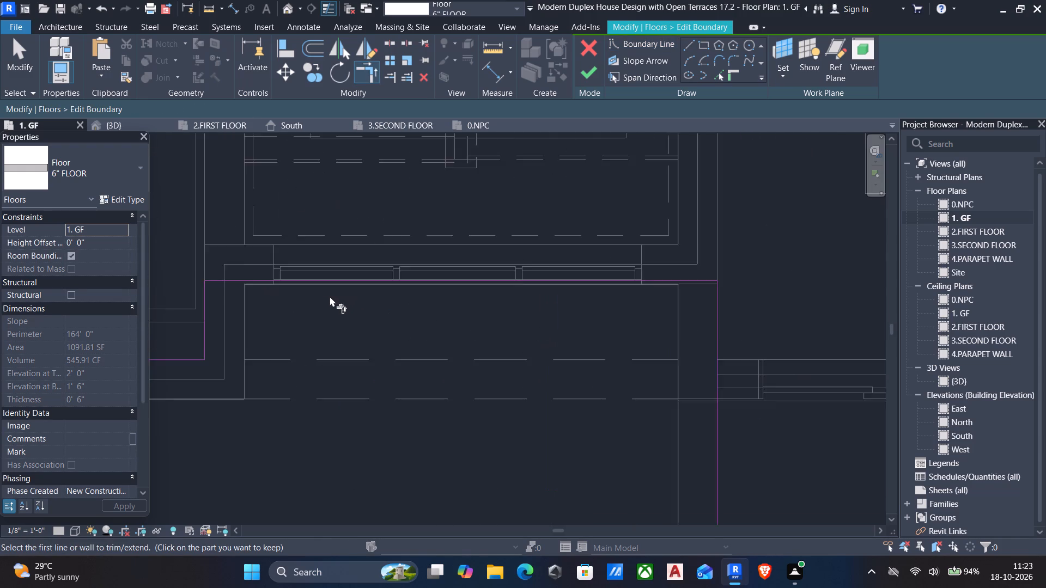
pyautogui.scroll(5, 330, 297)
pyautogui.scroll(-5, 337, 304)
pyautogui.scroll(-4, 378, 336)
pyautogui.moveTo(331, 373); pyautogui.dragTo(361, 350, button='middle')
pyautogui.moveTo(476, 351); pyautogui.dragTo(453, 344, button='middle')
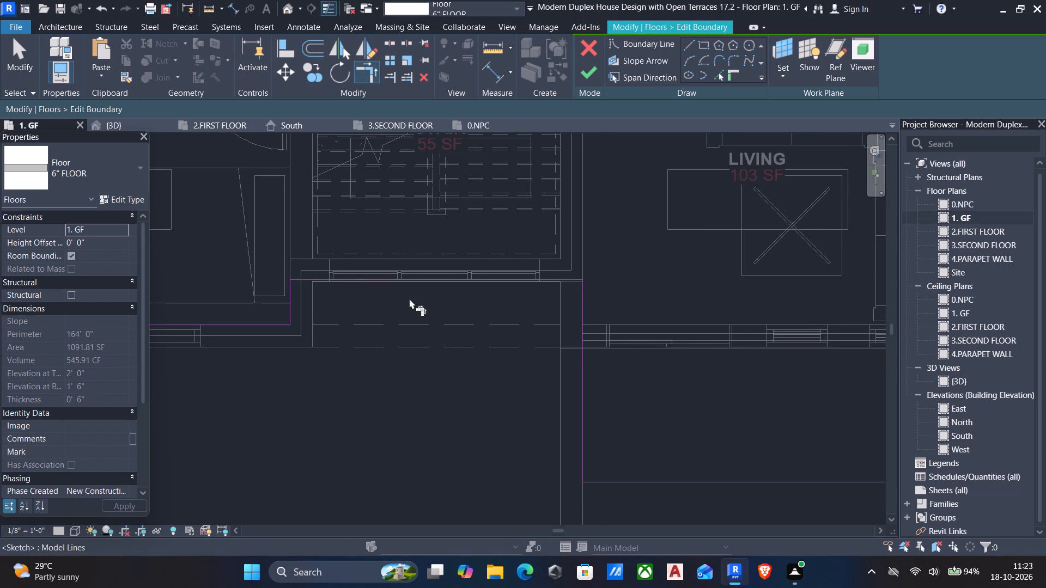
pyautogui.press('Escape')
# Delete the floor boundary line running along the stair's front wall between the master bedroom and the living room.
pyautogui.moveTo(397, 308); pyautogui.dragTo(463, 337, button='middle')
pyautogui.scroll(-2, 467, 337)
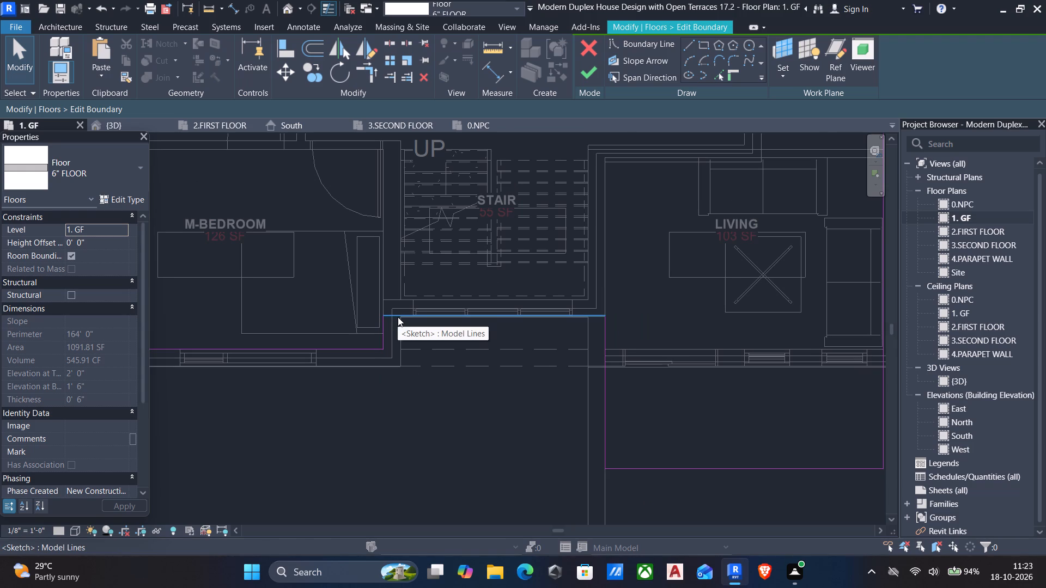
pyautogui.click(398, 317)
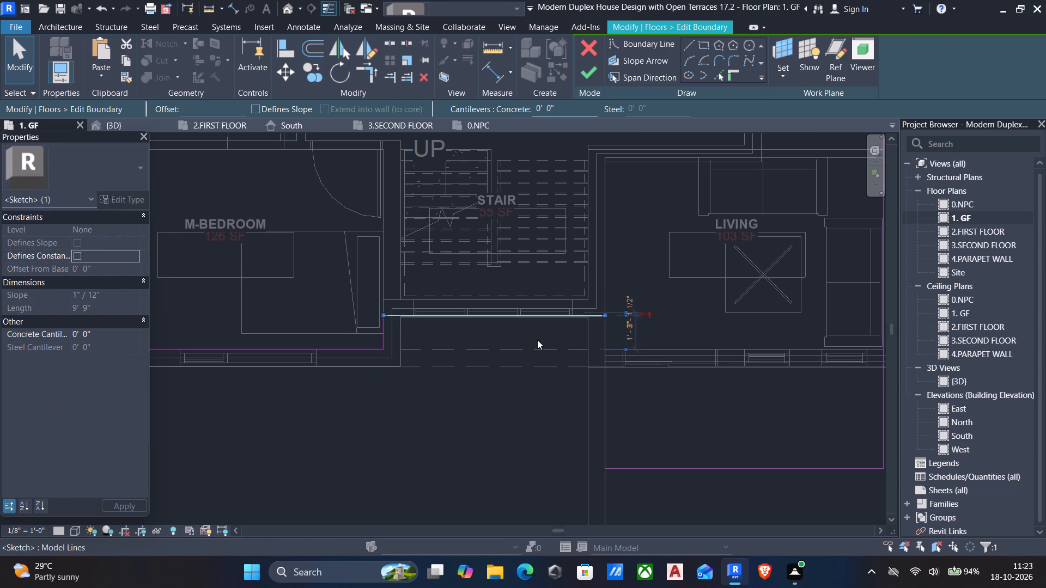
pyautogui.press('Delete')
# Draw a floor boundary line about 8'-5" long through the middle of the stair's front wall, starting near the bedroom-side corner.
pyautogui.scroll(4, 527, 330)
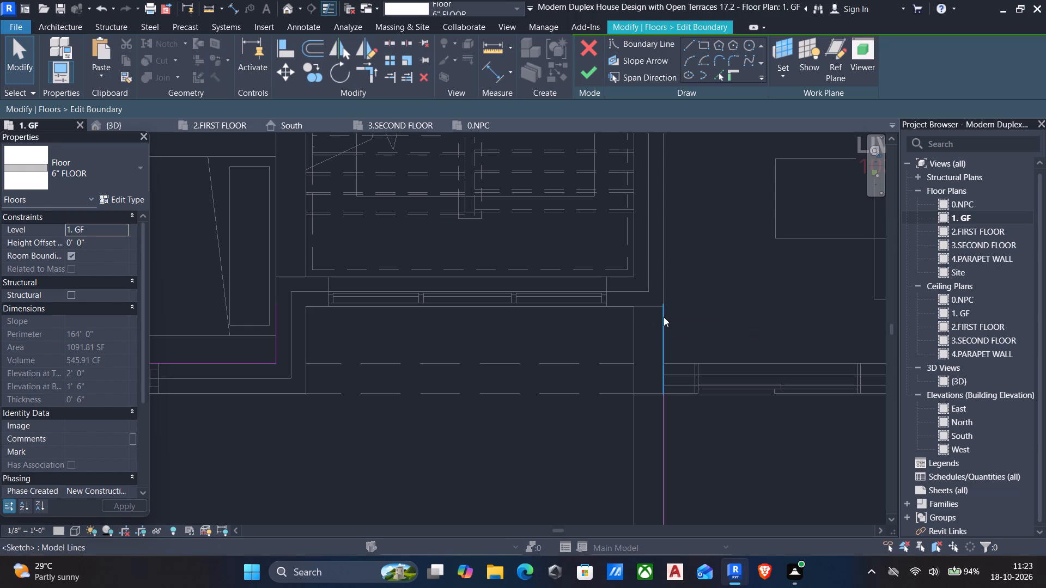
pyautogui.click(684, 48)
pyautogui.scroll(3, 173, 360)
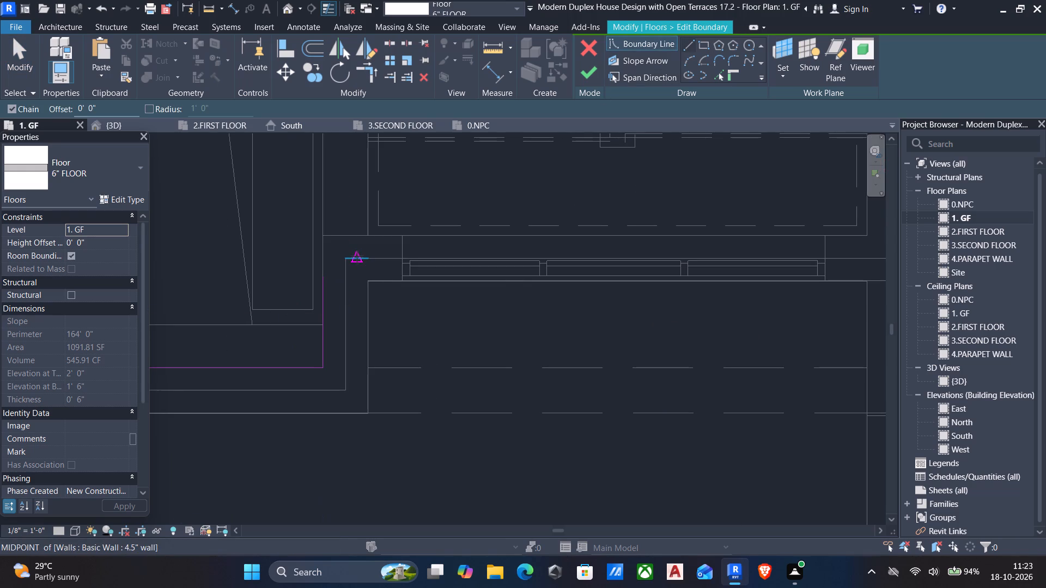
pyautogui.click(357, 256)
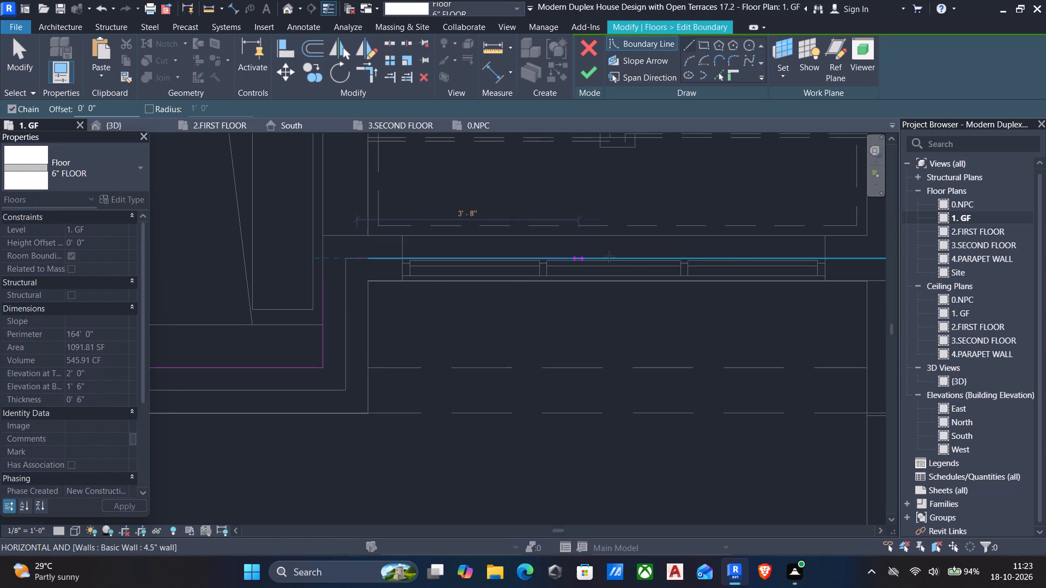
pyautogui.moveTo(646, 256); pyautogui.dragTo(480, 272, button='middle')
pyautogui.scroll(1, 480, 272)
pyautogui.click(733, 270)
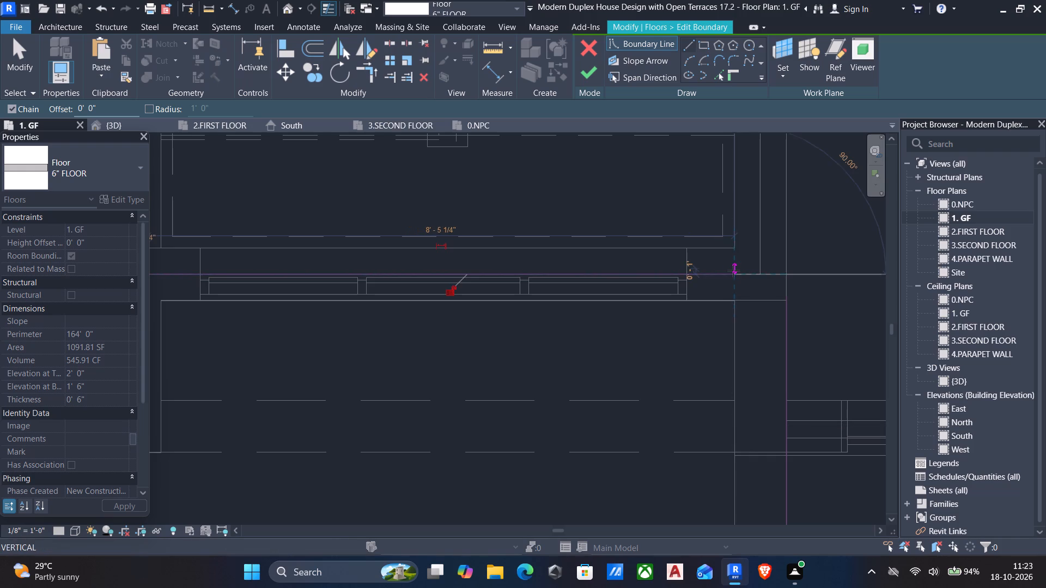
pyautogui.press('Escape')
# Trim/extend both ends of the new stair-front boundary line to the living room and bedroom side boundaries, and finish the floor edit.
pyautogui.write('tr')
pyautogui.click(717, 275)
pyautogui.click(787, 322)
pyautogui.scroll(-4, 700, 344)
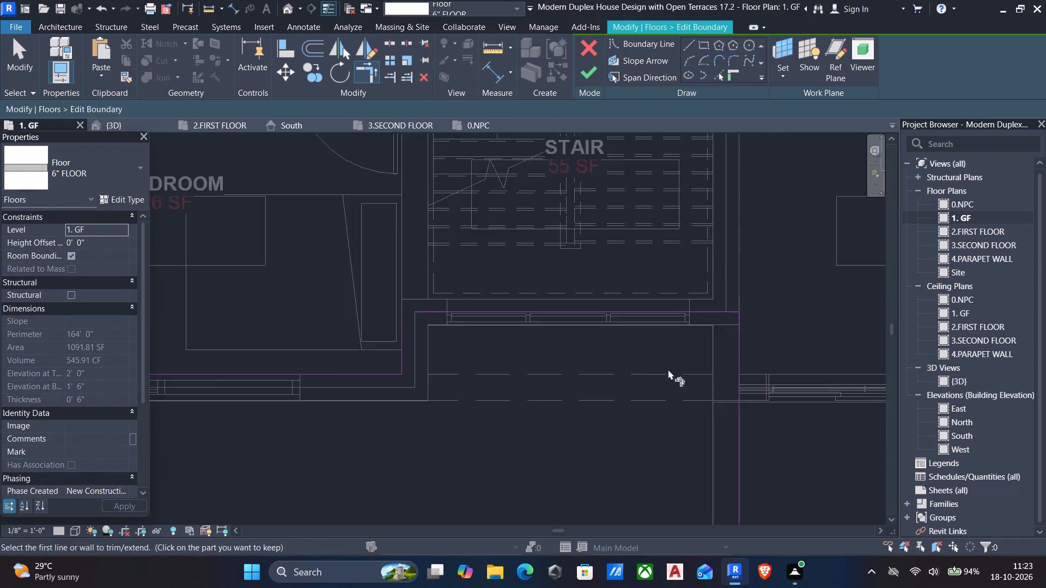
pyautogui.scroll(-2, 668, 369)
pyautogui.moveTo(649, 379); pyautogui.dragTo(750, 343, button='middle')
pyautogui.scroll(4, 750, 343)
pyautogui.click(475, 304)
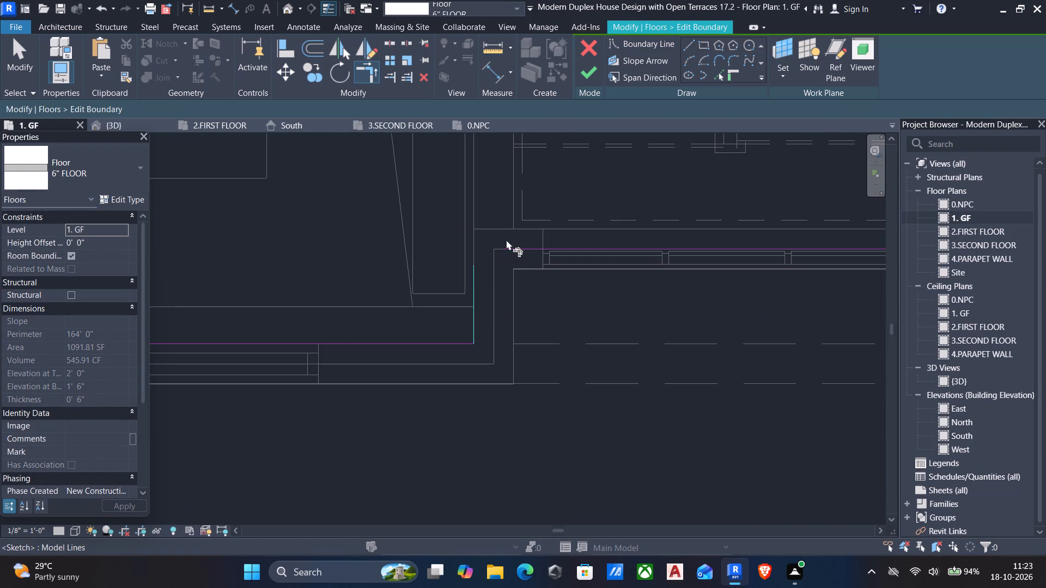
pyautogui.click(529, 246)
pyautogui.click(591, 66)
# Examine the extended porch slab in the 3D view from the front, the side and beneath.
pyautogui.scroll(-4, 562, 341)
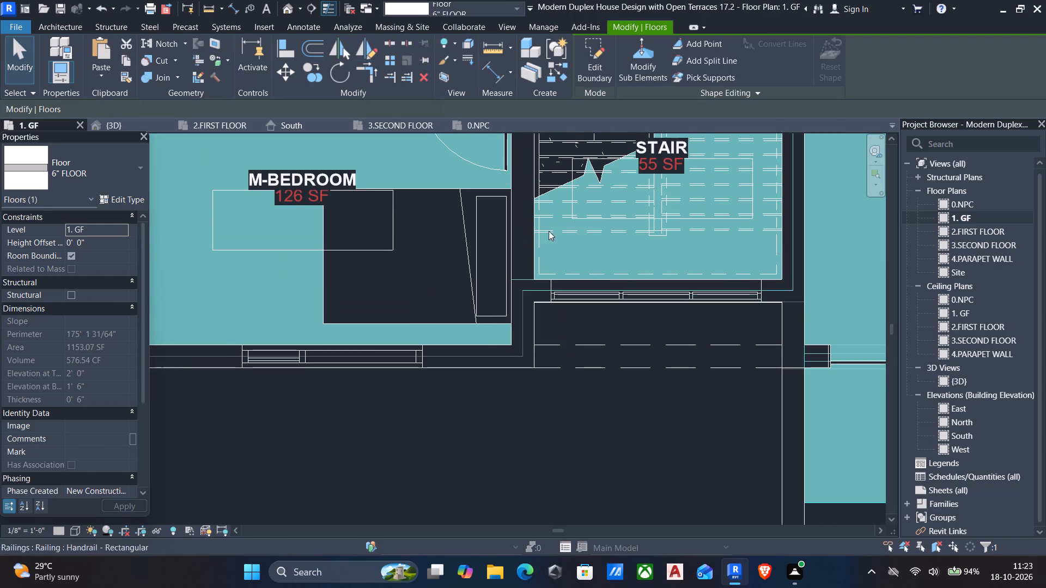
pyautogui.scroll(-3, 768, 213)
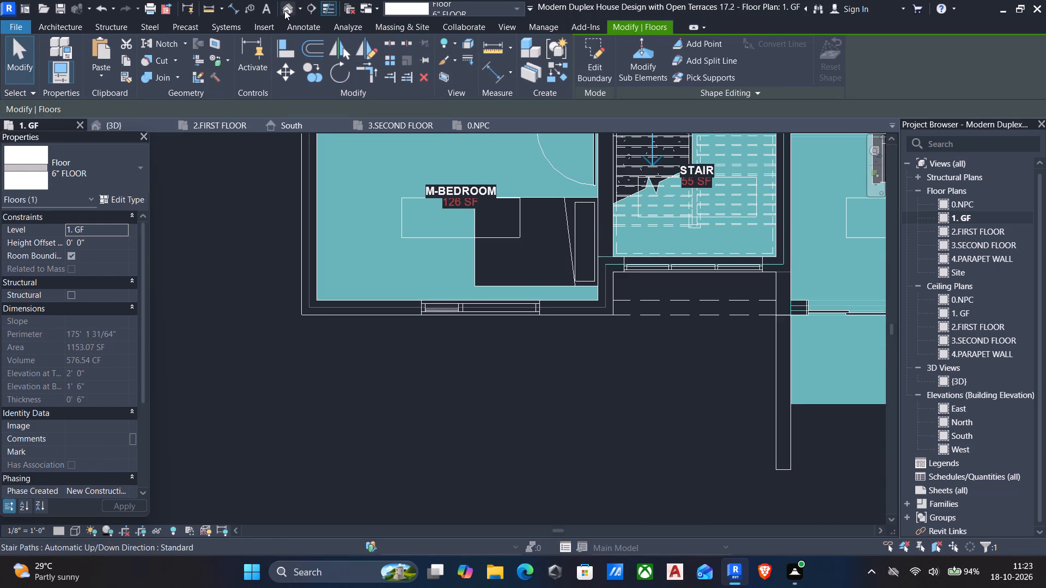
pyautogui.click(287, 10)
pyautogui.scroll(-2, 474, 308)
pyautogui.keyDown('shift'); pyautogui.moveTo(484, 318); pyautogui.dragTo(382, 383, button='middle'); pyautogui.keyUp('shift')
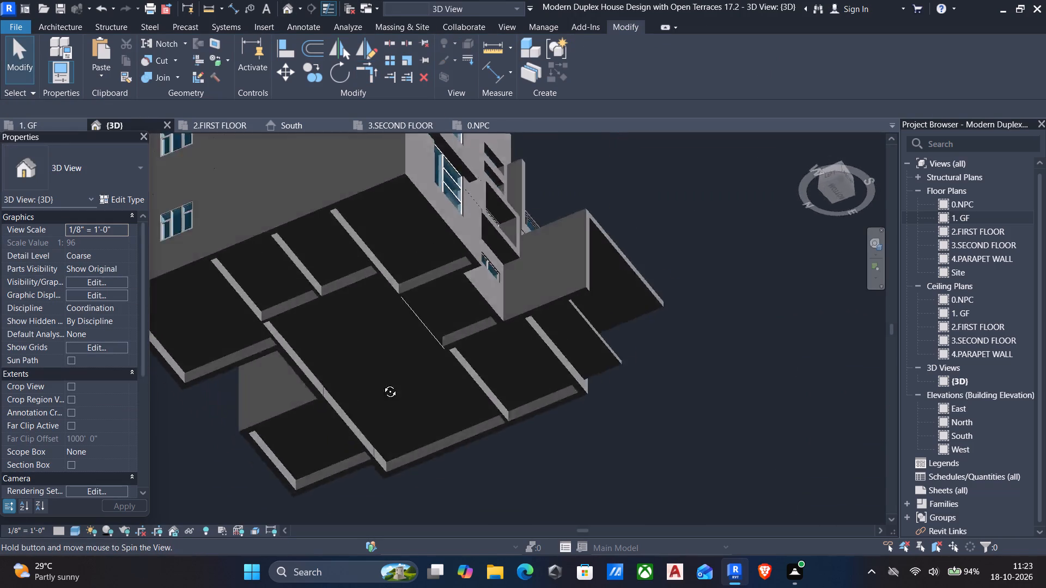
pyautogui.keyDown('shift'); pyautogui.moveTo(382, 383); pyautogui.dragTo(291, 577, button='middle'); pyautogui.keyUp('shift')
pyautogui.keyDown('shift'); pyautogui.moveTo(540, 356); pyautogui.dragTo(409, 479, button='middle'); pyautogui.keyUp('shift')
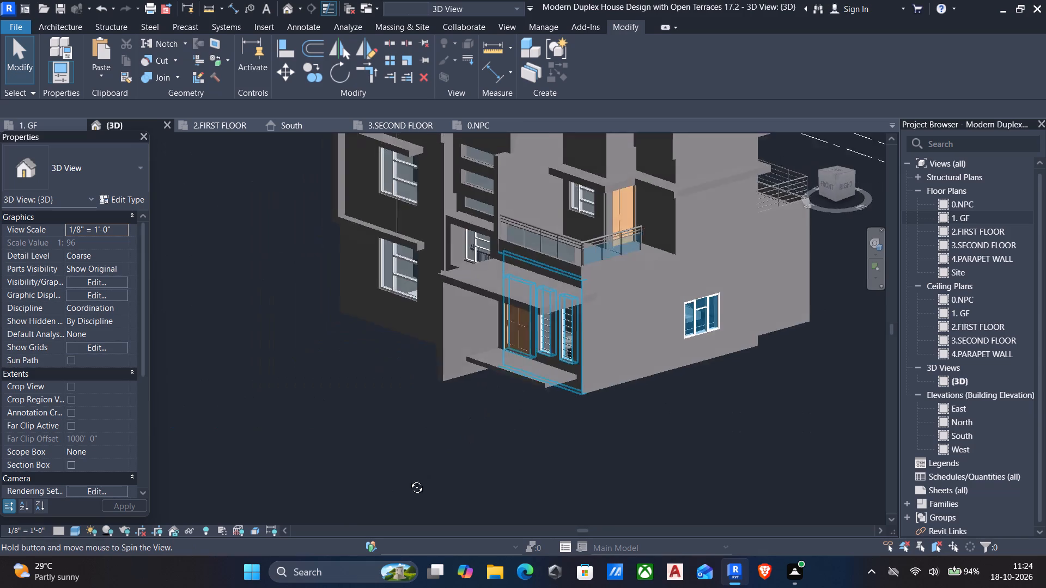
pyautogui.keyDown('shift'); pyautogui.moveTo(409, 479); pyautogui.dragTo(567, 477, button='middle'); pyautogui.keyUp('shift')
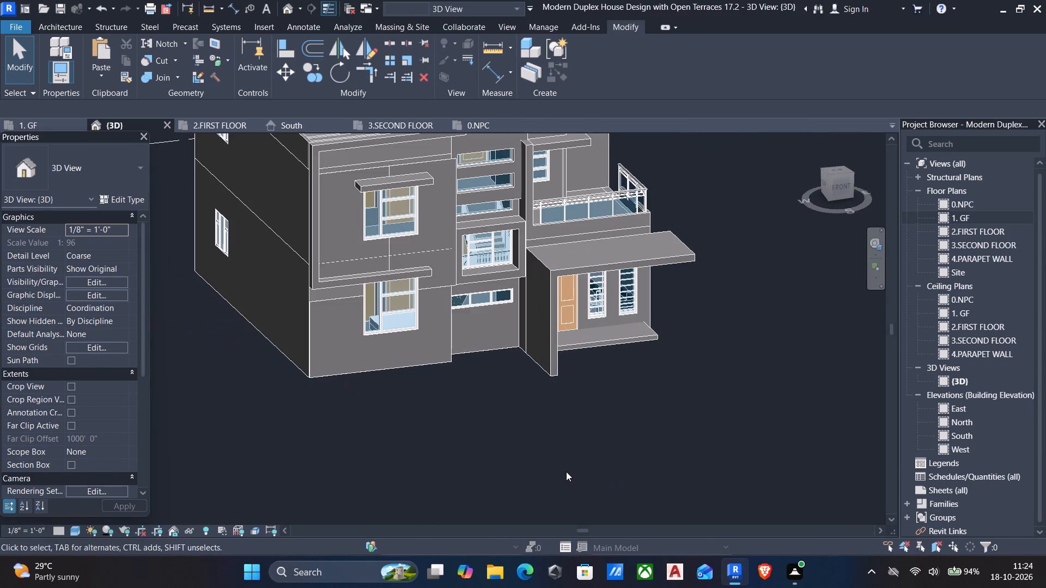
pyautogui.keyDown('shift'); pyautogui.moveTo(564, 481); pyautogui.dragTo(481, 488, button='middle'); pyautogui.keyUp('shift')
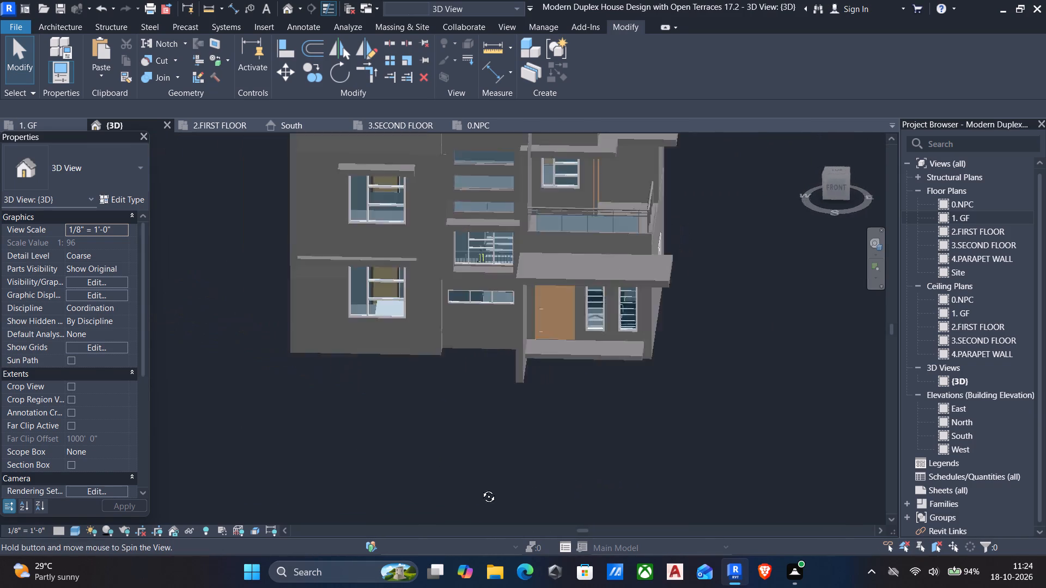
pyautogui.keyDown('shift'); pyautogui.moveTo(481, 488); pyautogui.dragTo(494, 418, button='middle'); pyautogui.keyUp('shift')
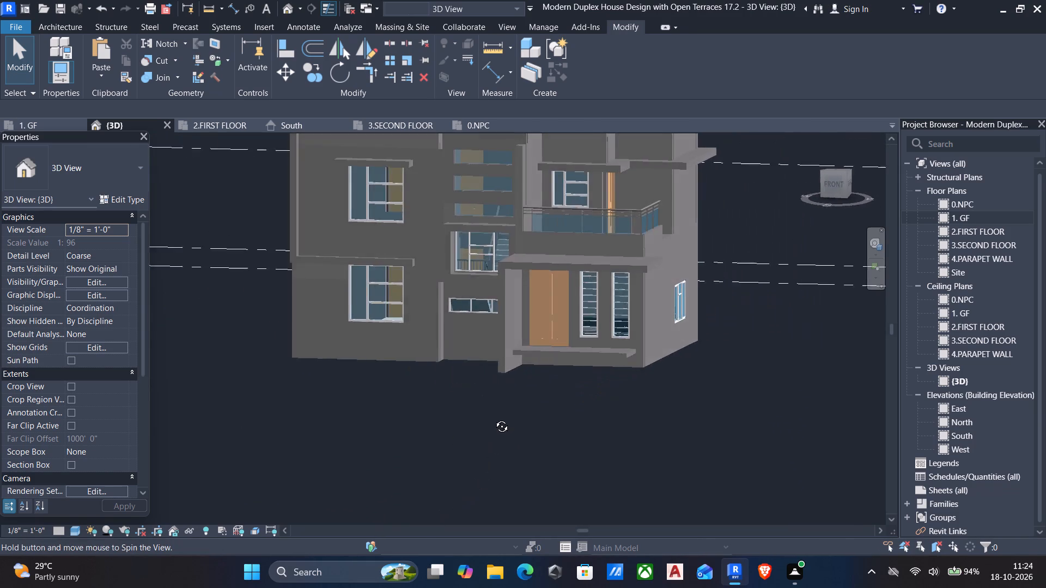
pyautogui.keyDown('shift'); pyautogui.moveTo(494, 418); pyautogui.dragTo(491, 418, button='middle'); pyautogui.keyUp('shift')
pyautogui.scroll(-3, 491, 420)
pyautogui.keyDown('shift'); pyautogui.moveTo(607, 385); pyautogui.dragTo(463, 480, button='middle'); pyautogui.keyUp('shift')
pyautogui.moveTo(460, 481); pyautogui.dragTo(467, 456, button='middle')
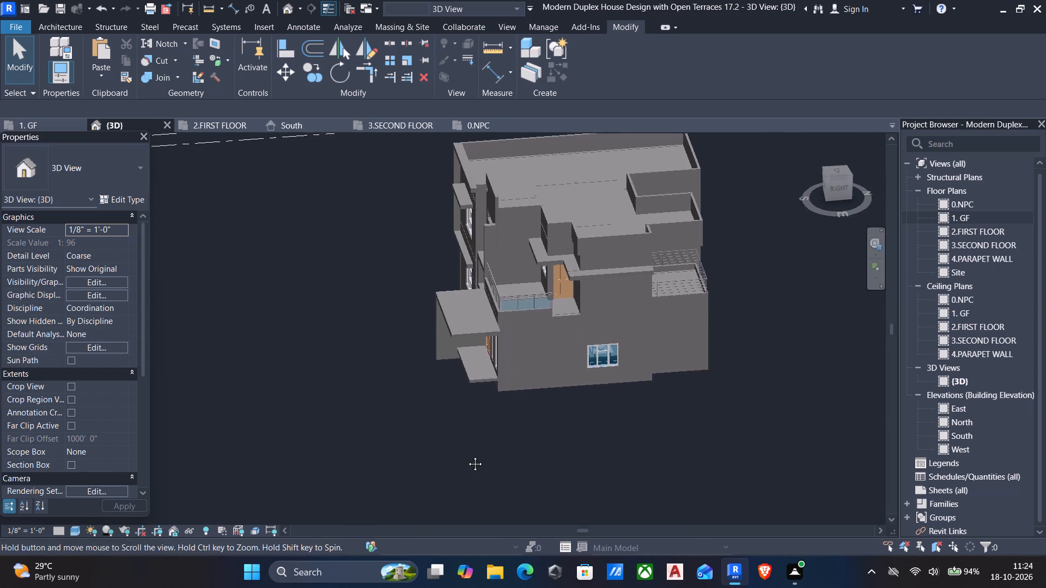
pyautogui.moveTo(467, 456); pyautogui.dragTo(467, 455, button='middle')
pyautogui.scroll(3, 434, 463)
pyautogui.scroll(4, 460, 378)
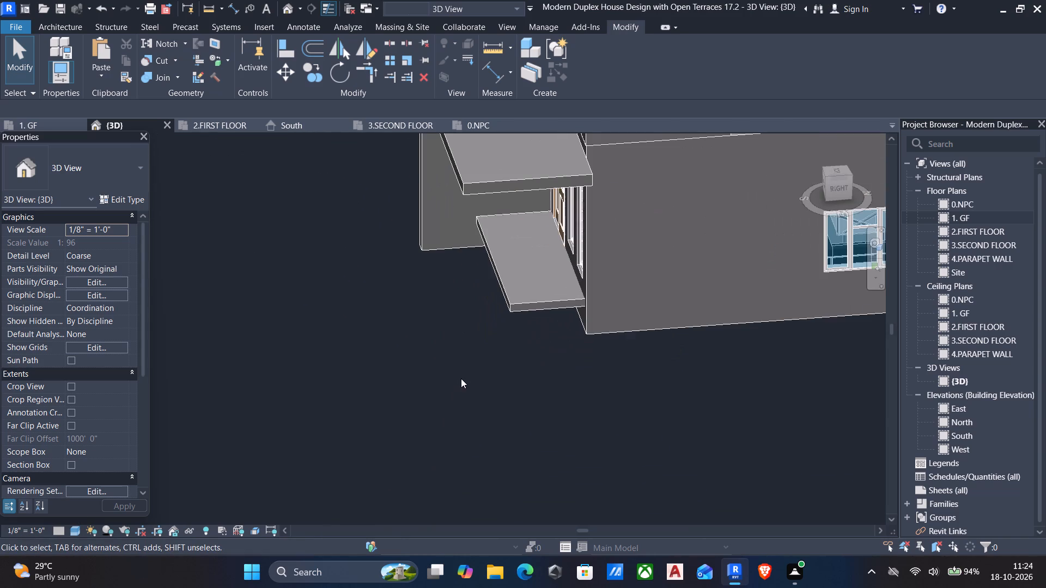
pyautogui.moveTo(461, 379); pyautogui.dragTo(655, 186, button='middle')
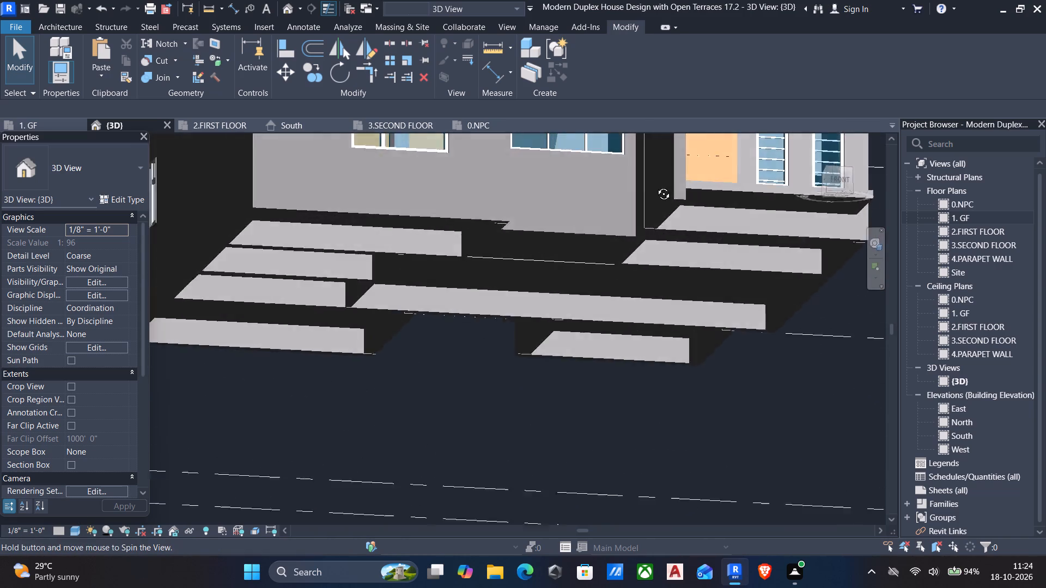
pyautogui.moveTo(655, 186); pyautogui.dragTo(560, 194, button='middle')
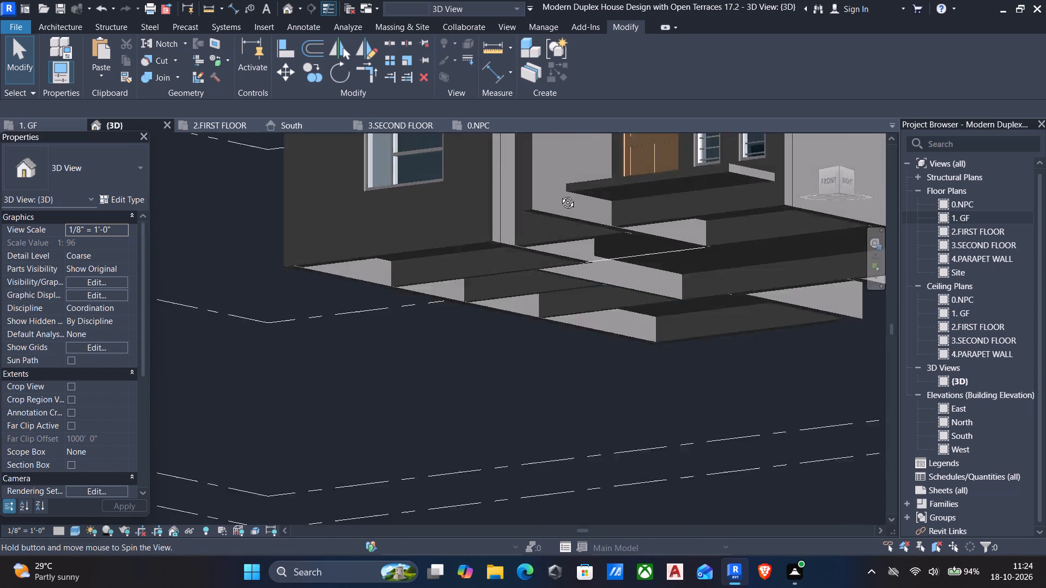
pyautogui.moveTo(560, 194); pyautogui.dragTo(532, 344, button='middle')
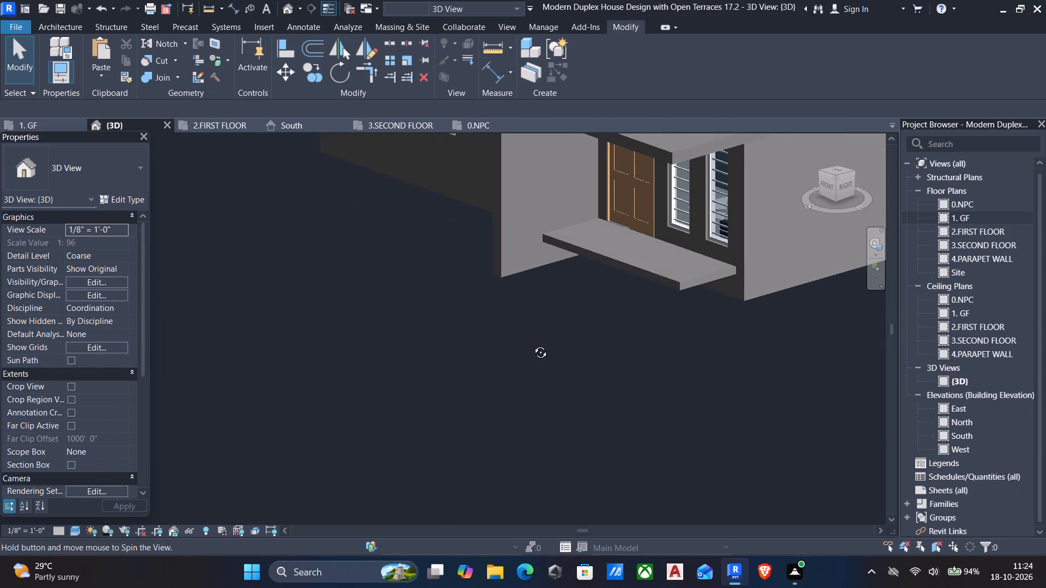
pyautogui.moveTo(532, 344); pyautogui.dragTo(549, 367, button='middle')
pyautogui.moveTo(563, 375); pyautogui.dragTo(547, 359, button='middle')
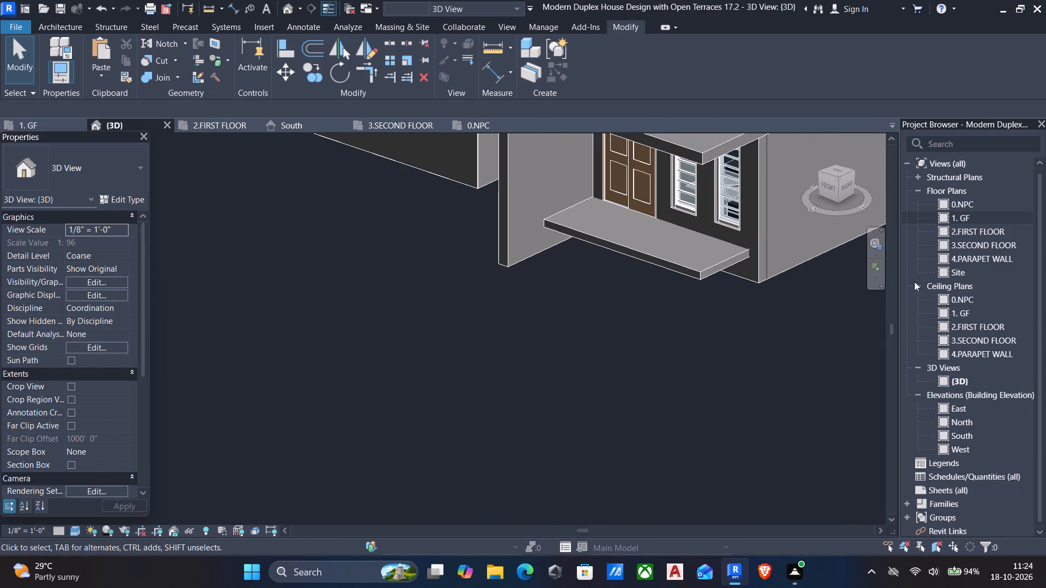
# Start a Basic Wall of type 4.5" wall in the 1. GF plan for the porch.
pyautogui.doubleClick(981, 219)
pyautogui.moveTo(738, 372); pyautogui.dragTo(684, 341, button='middle')
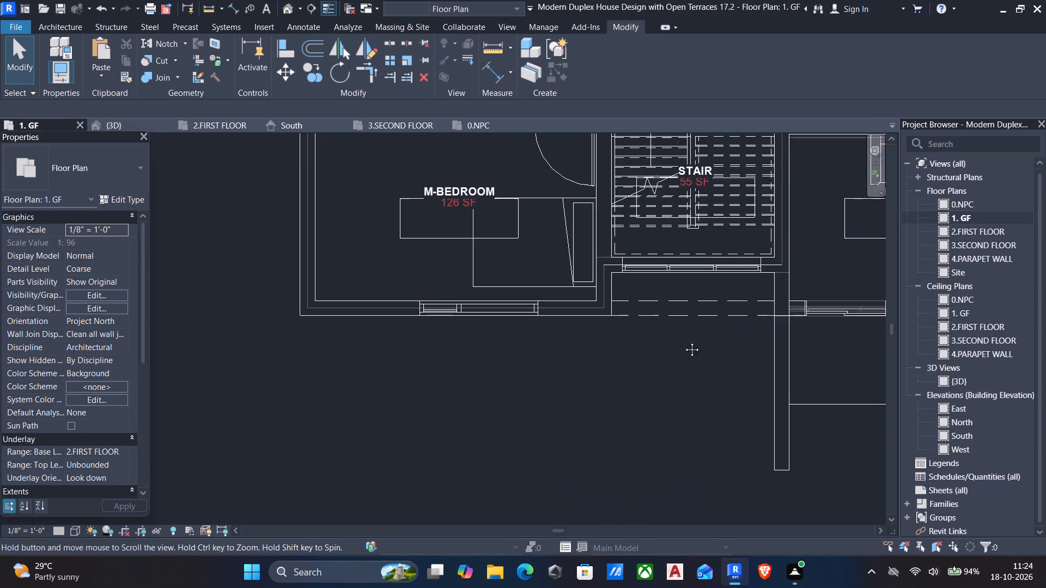
pyautogui.moveTo(684, 341); pyautogui.dragTo(570, 290, button='middle')
pyautogui.scroll(-3, 549, 298)
pyautogui.moveTo(641, 326); pyautogui.dragTo(609, 333, button='middle')
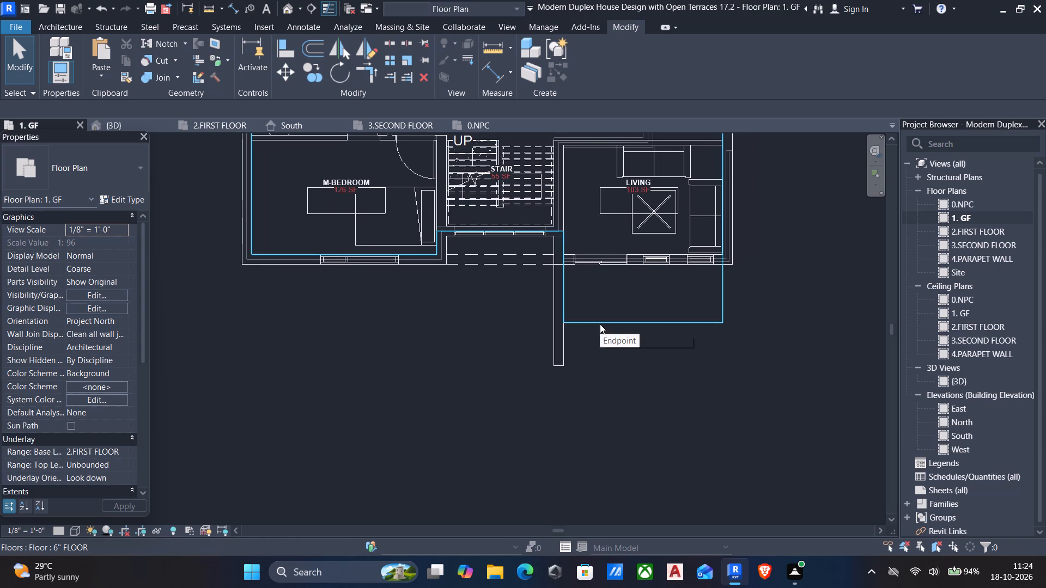
pyautogui.write('wa')
pyautogui.click(111, 173)
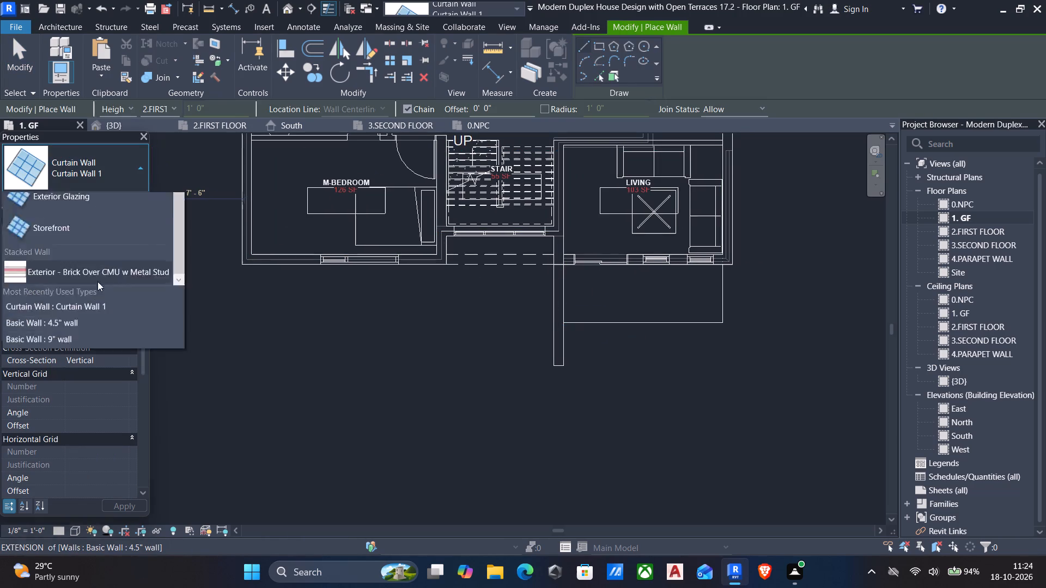
pyautogui.scroll(17, 93, 310)
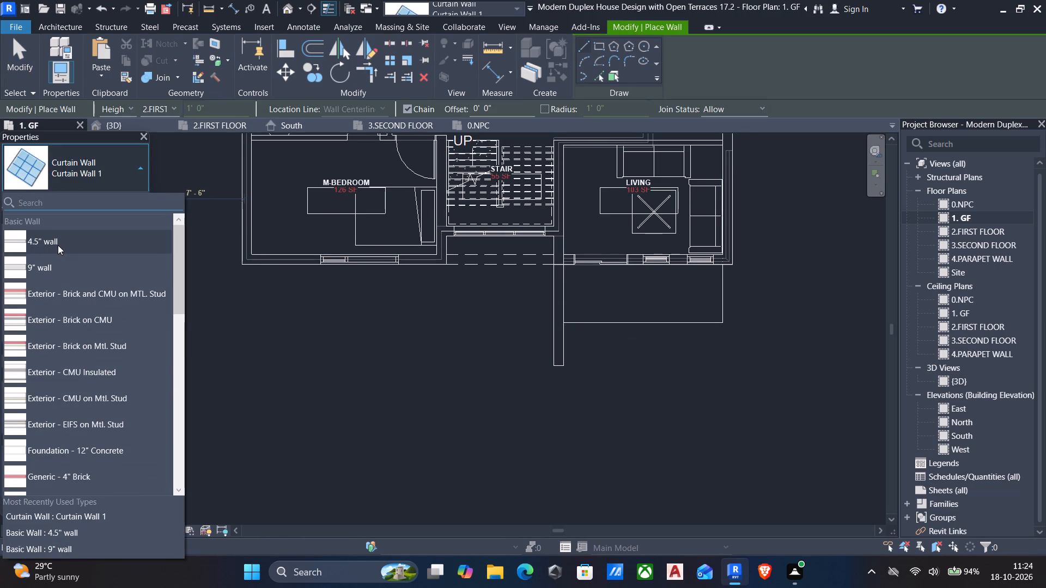
pyautogui.click(57, 244)
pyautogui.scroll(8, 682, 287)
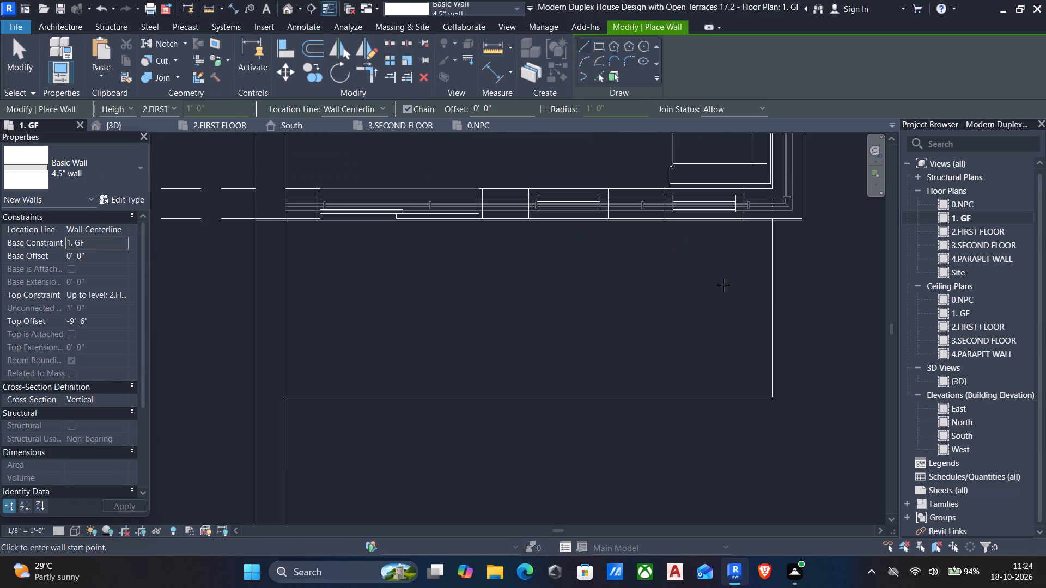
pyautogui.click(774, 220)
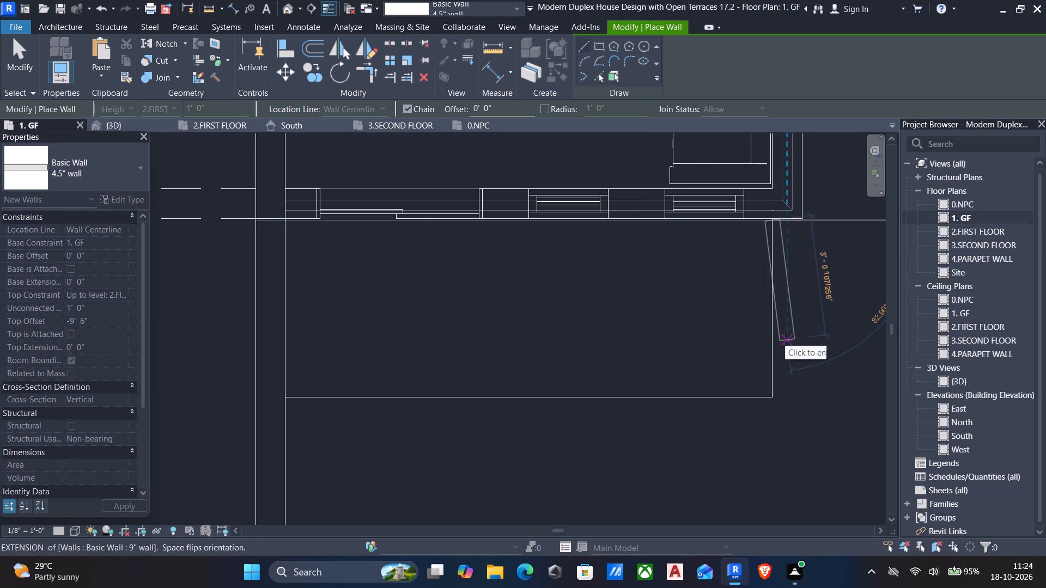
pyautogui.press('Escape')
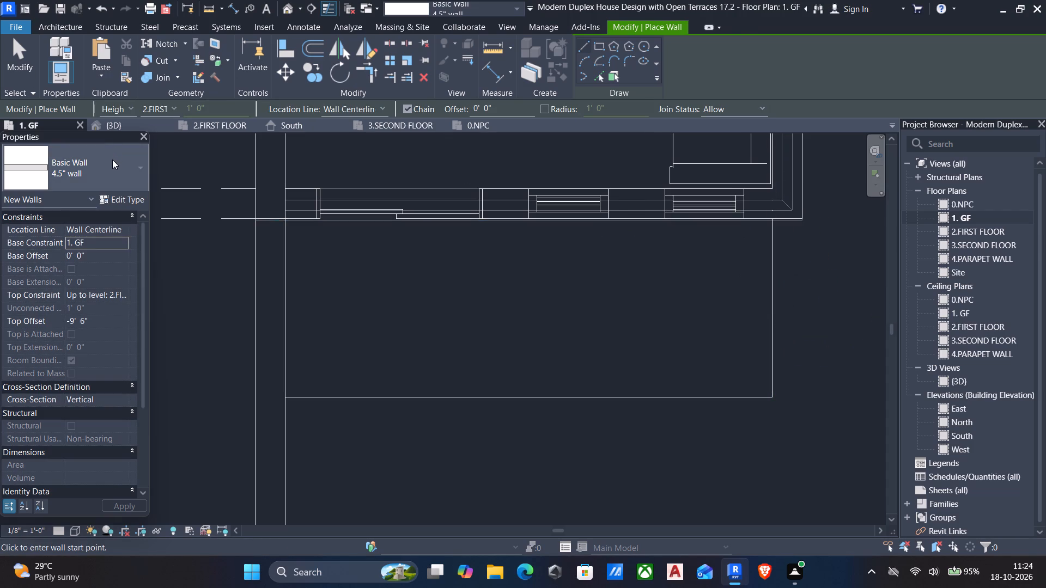
# Draw a 4.5" wall about 4'-5 1/2" long along the outside of the porch slab's east edge, using location line Finish Face: Exterior.
pyautogui.click(112, 160)
pyautogui.scroll(4, 93, 242)
pyautogui.click(69, 238)
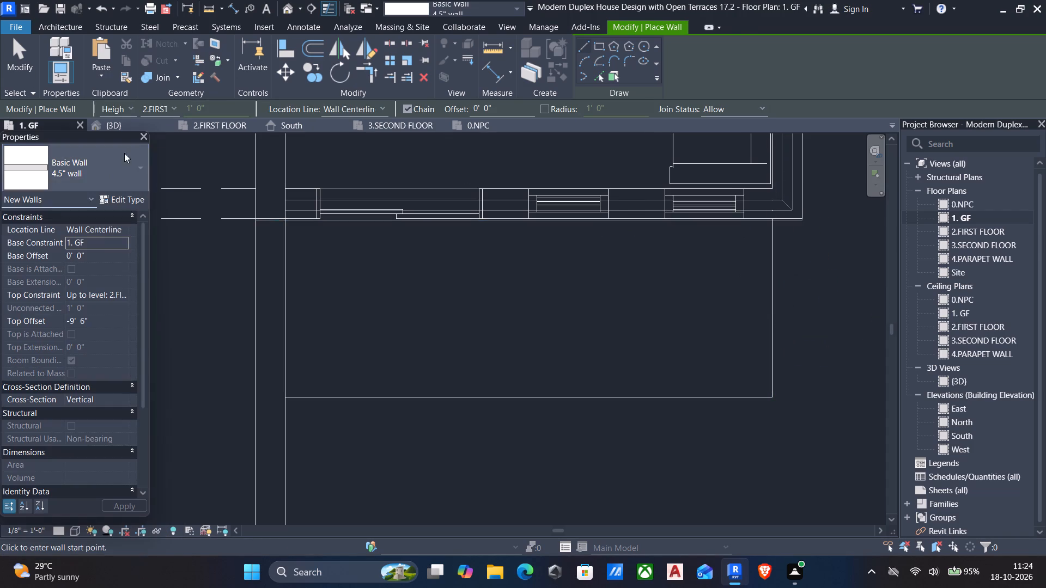
pyautogui.click(381, 103)
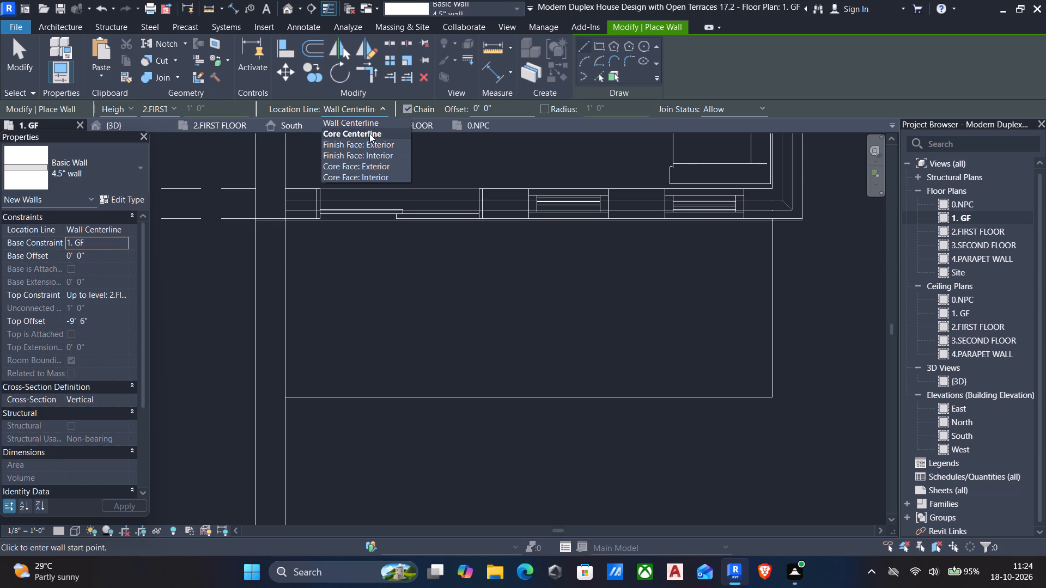
pyautogui.click(362, 146)
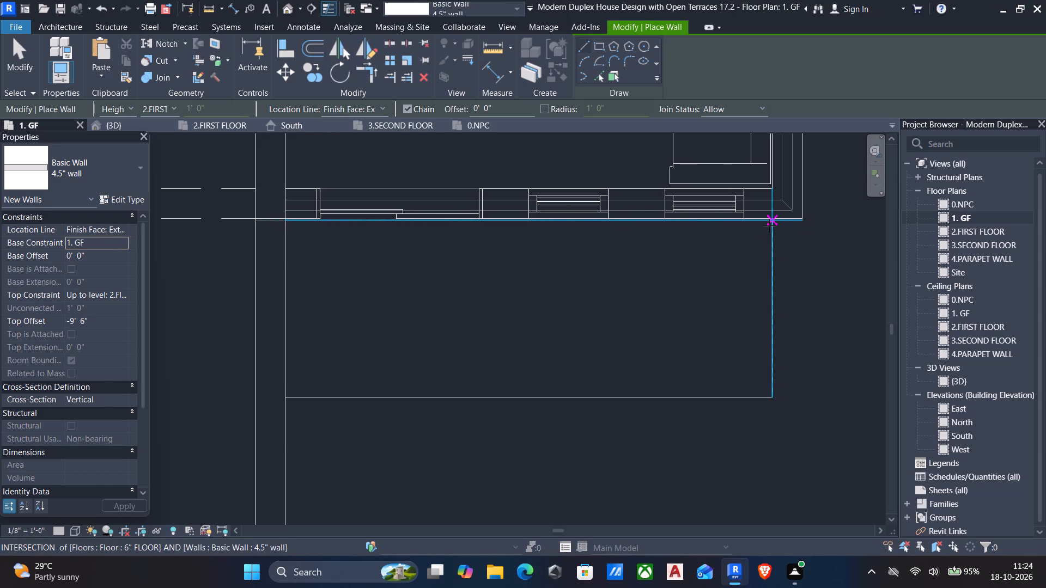
pyautogui.click(769, 225)
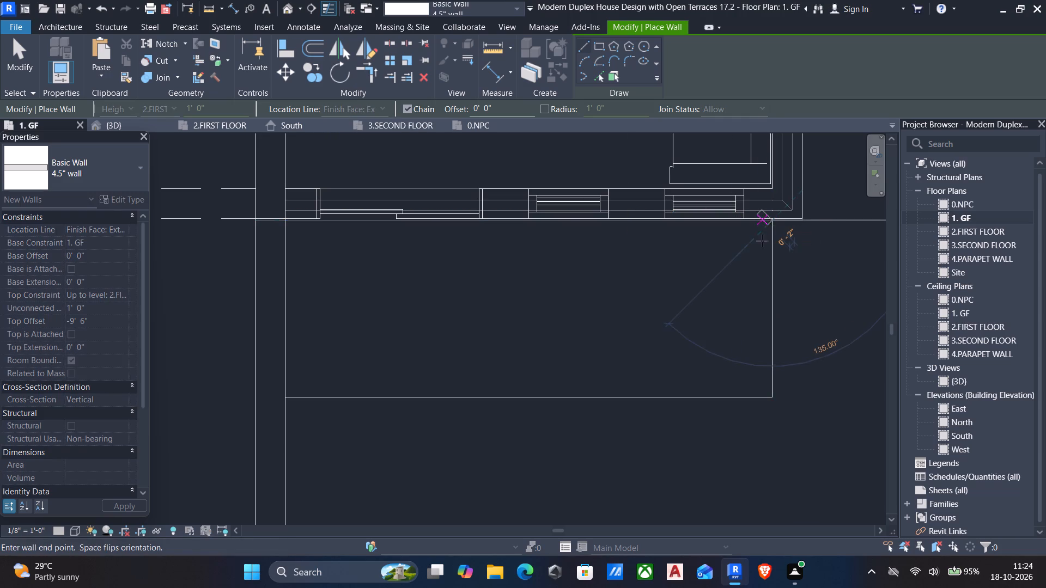
pyautogui.press('space')
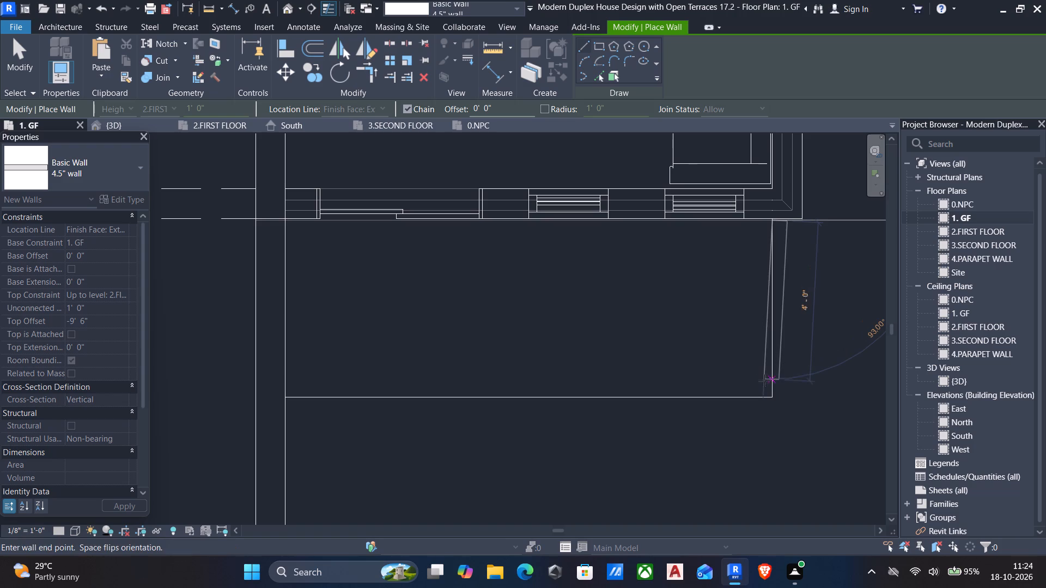
pyautogui.click(772, 396)
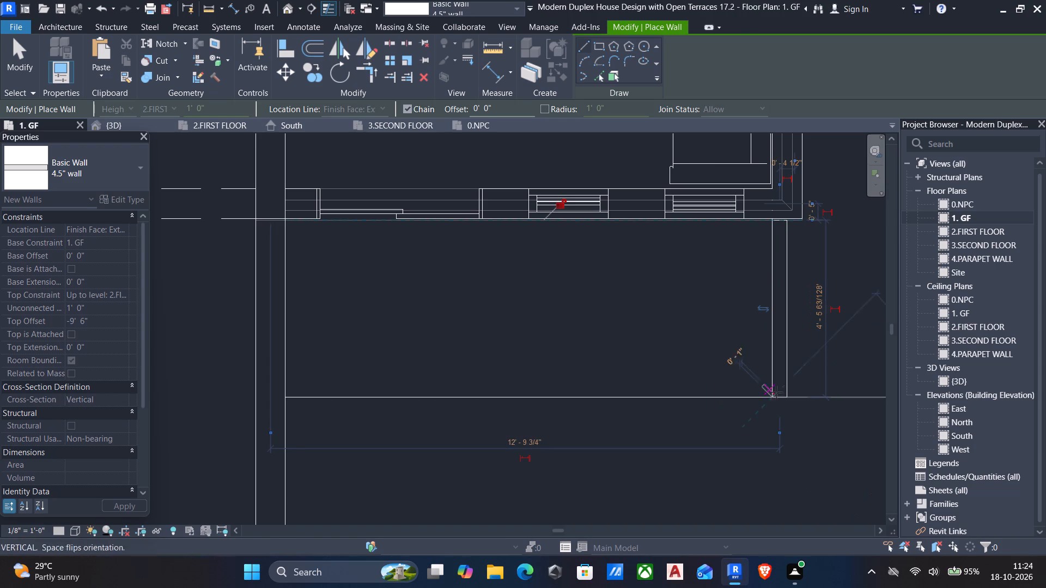
pyautogui.press('Escape')
pyautogui.press('Escape')
# Constrain the new porch side wall from base level 0.NPC up to level 1. GF, with a top offset of 0.
pyautogui.click(786, 387)
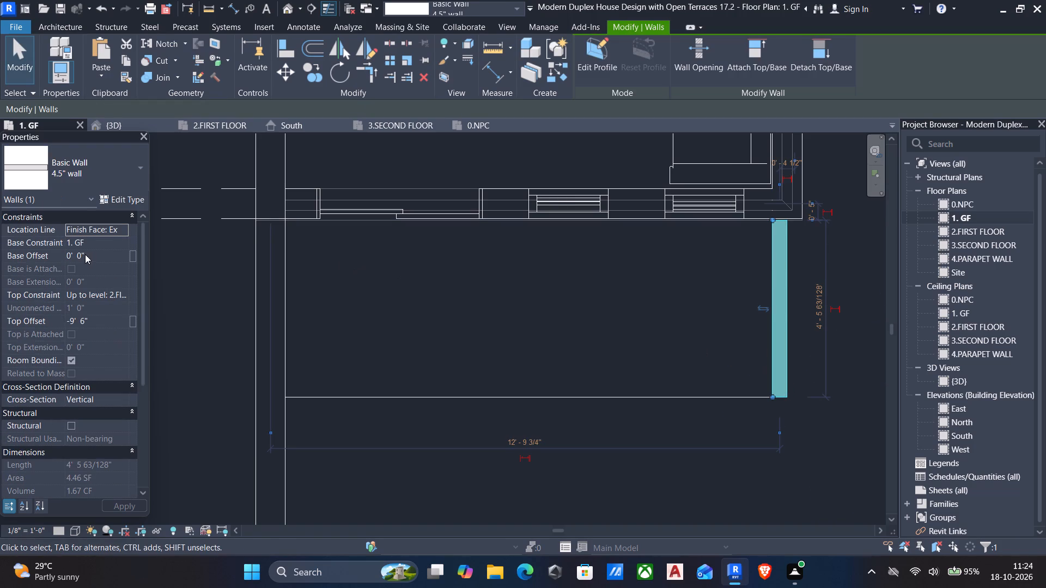
pyautogui.click(106, 237)
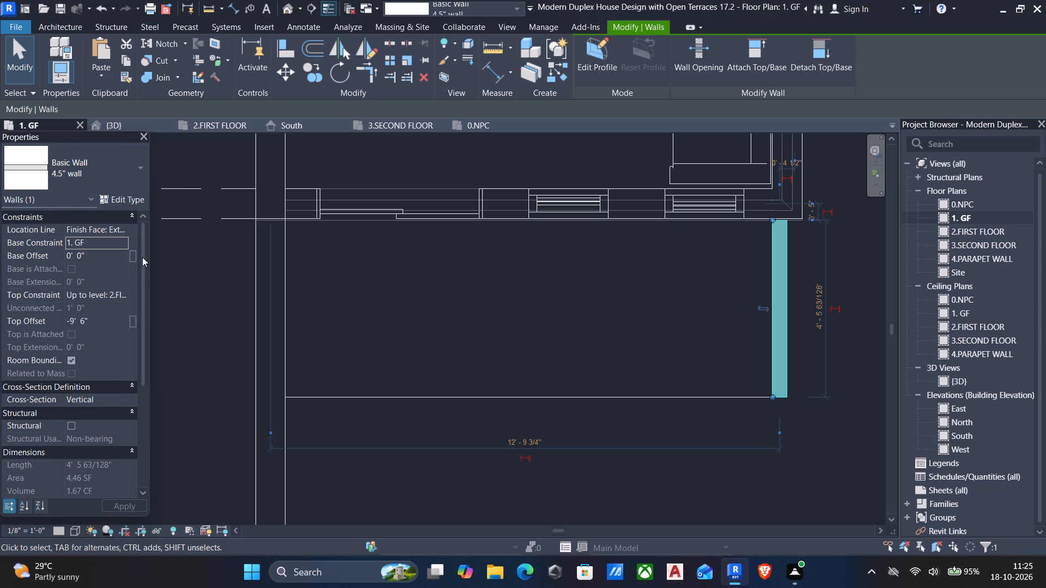
pyautogui.click(127, 244)
pyautogui.click(105, 255)
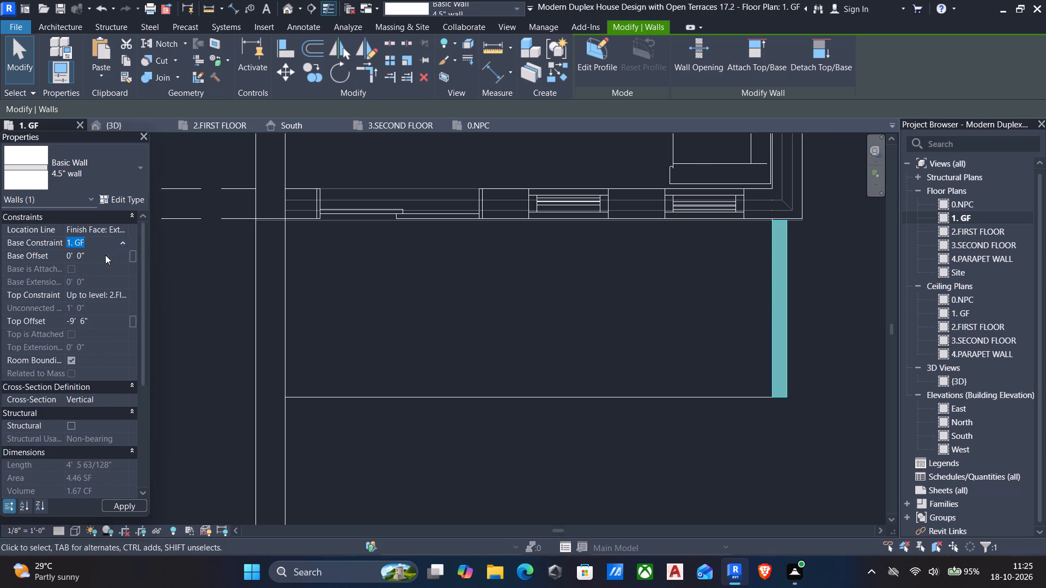
pyautogui.click(123, 296)
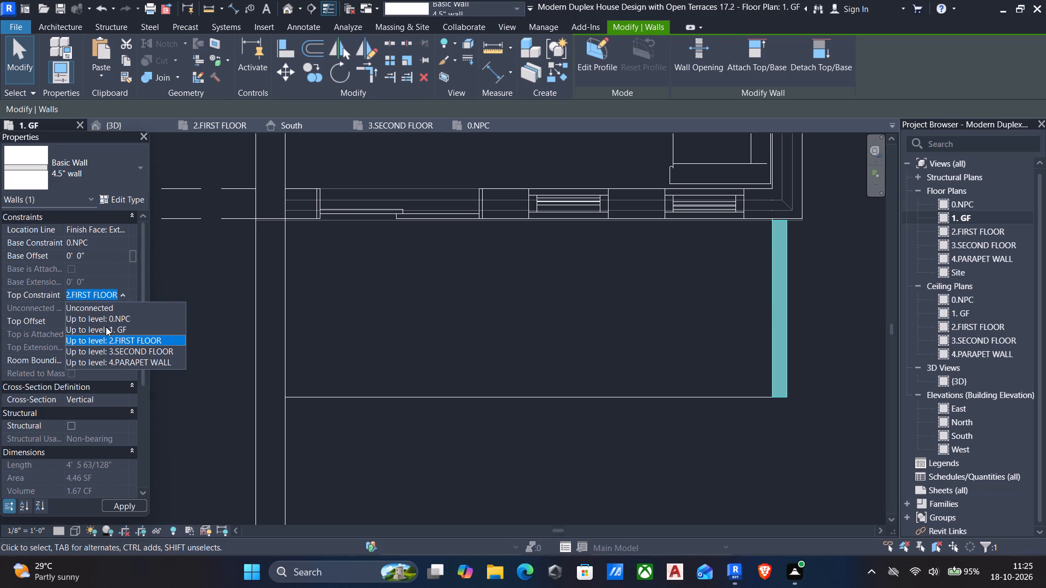
pyautogui.click(106, 327)
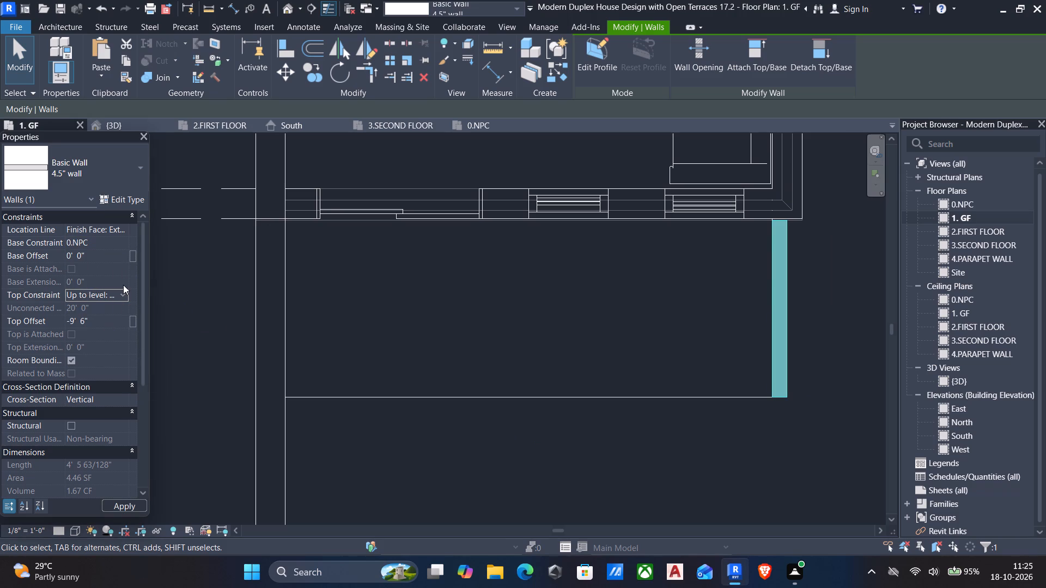
pyautogui.click(123, 285)
pyautogui.click(123, 291)
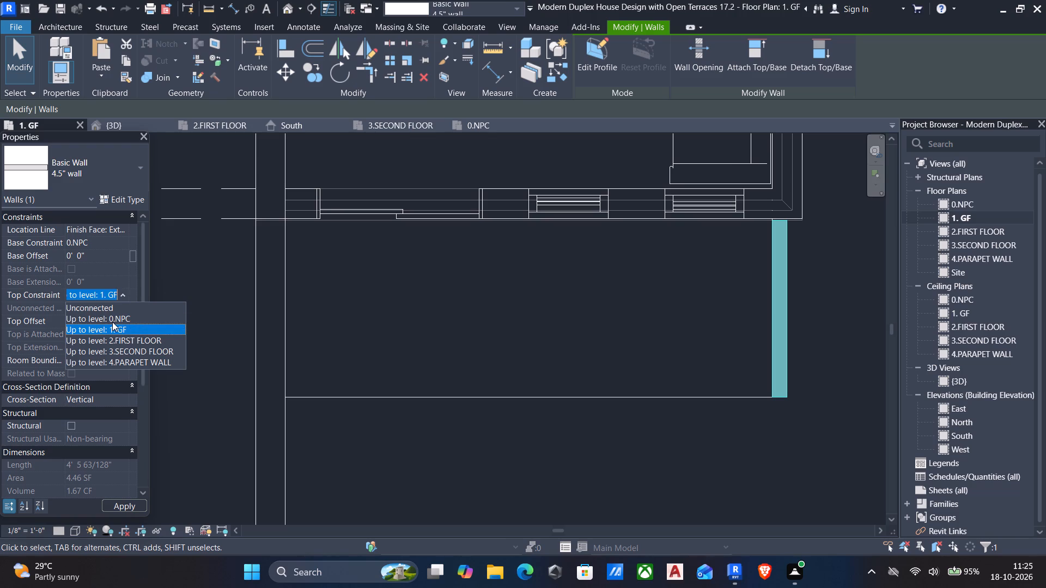
pyautogui.click(112, 324)
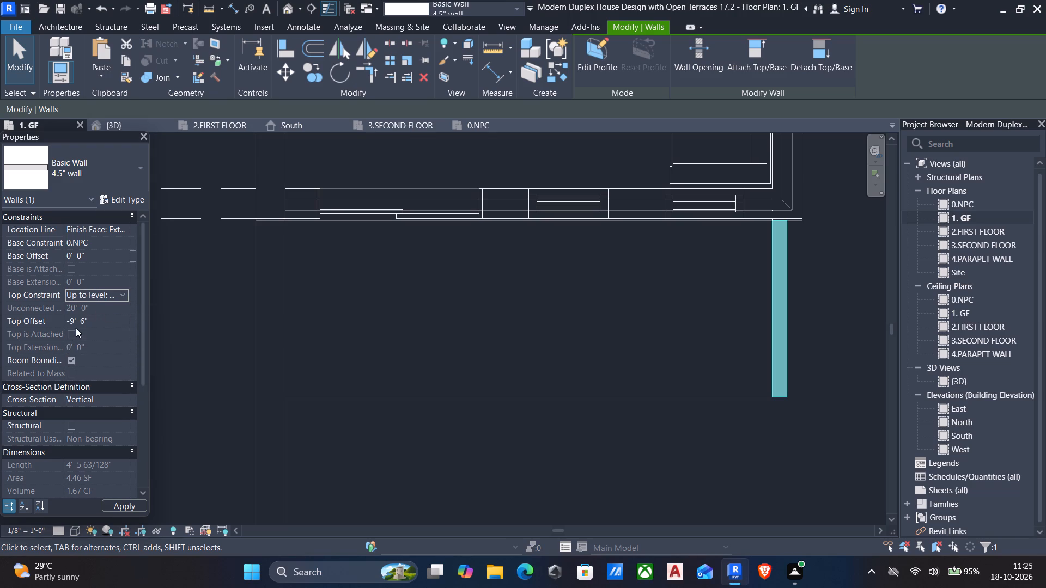
pyautogui.click(105, 323)
pyautogui.press('0')
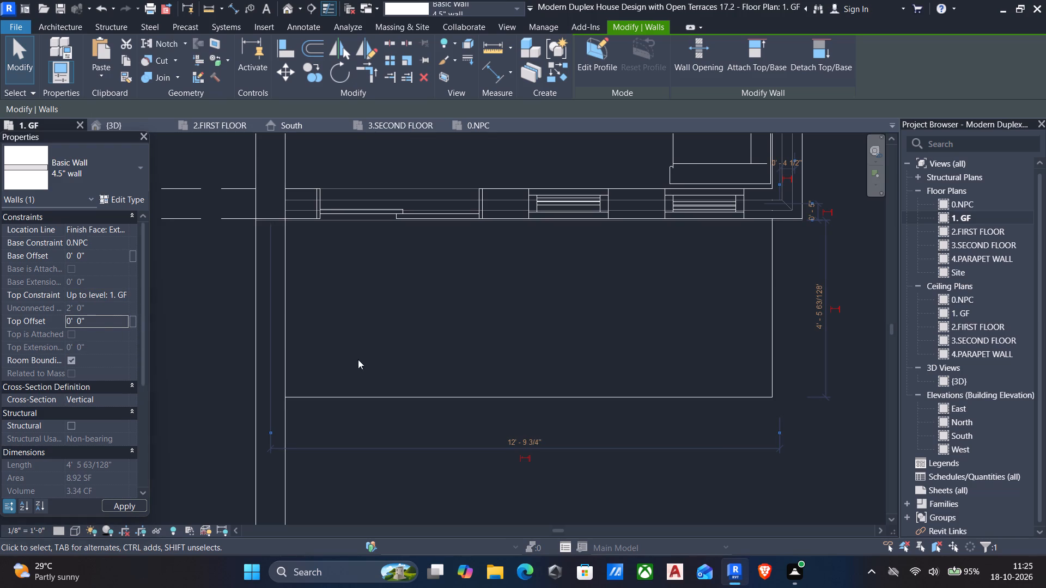
pyautogui.scroll(-2, 696, 340)
pyautogui.moveTo(697, 345); pyautogui.dragTo(659, 355, button='middle')
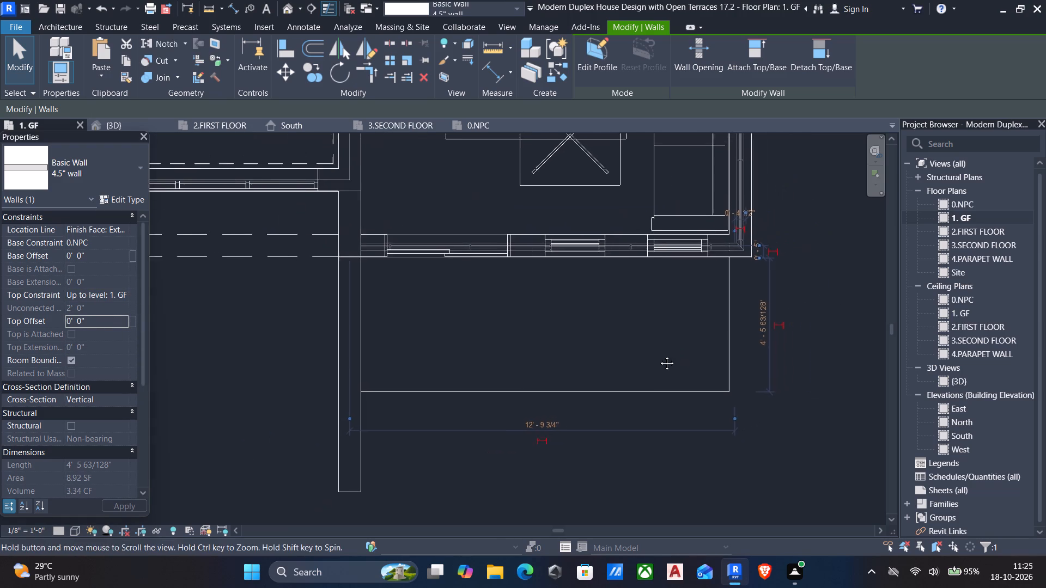
pyautogui.moveTo(659, 355); pyautogui.dragTo(647, 356, button='middle')
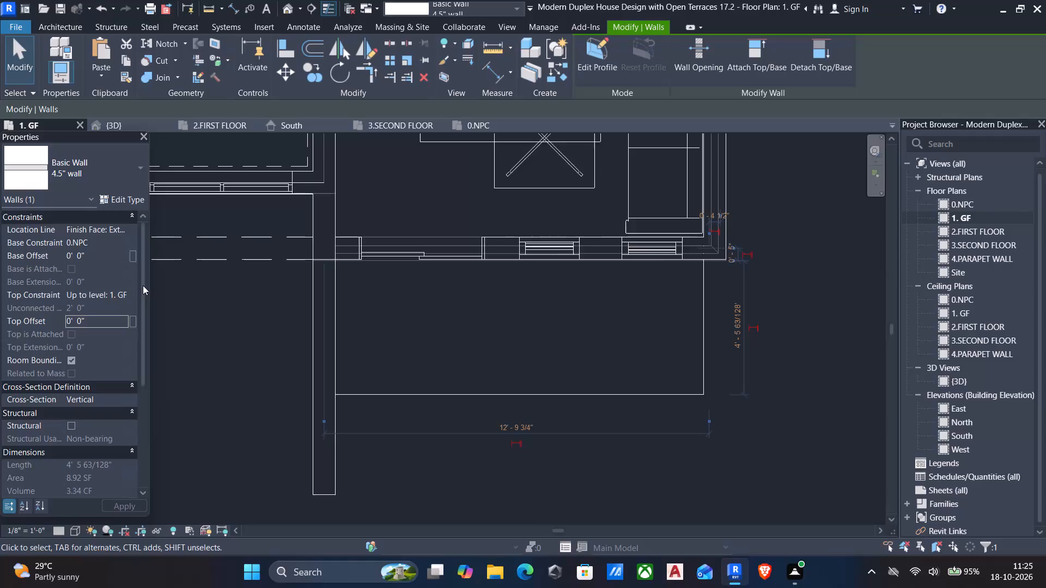
# Set the porch side wall's top offset to 75 mm.
pyautogui.click(111, 321)
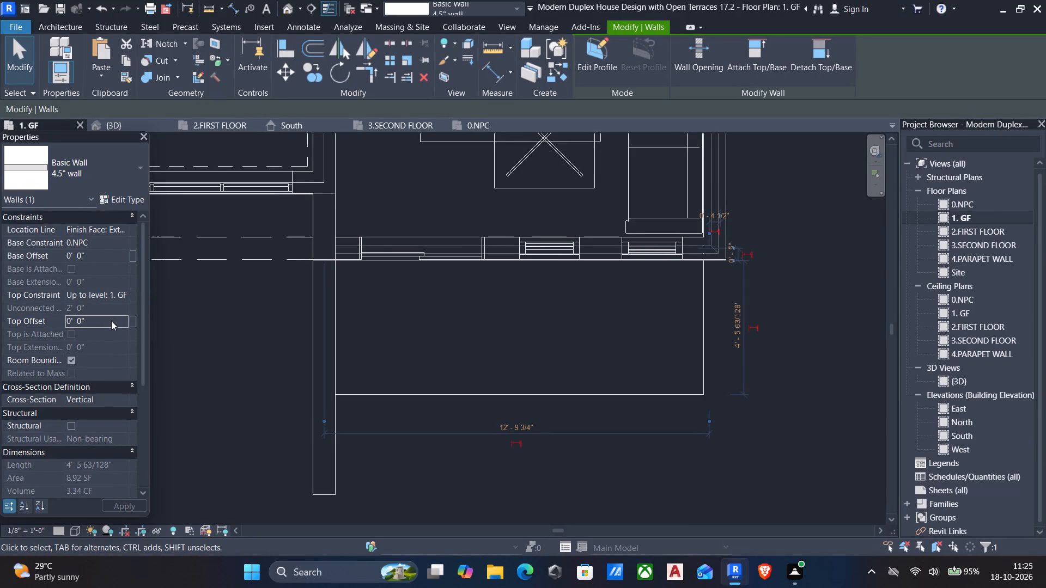
pyautogui.press('7')
pyautogui.press('5')
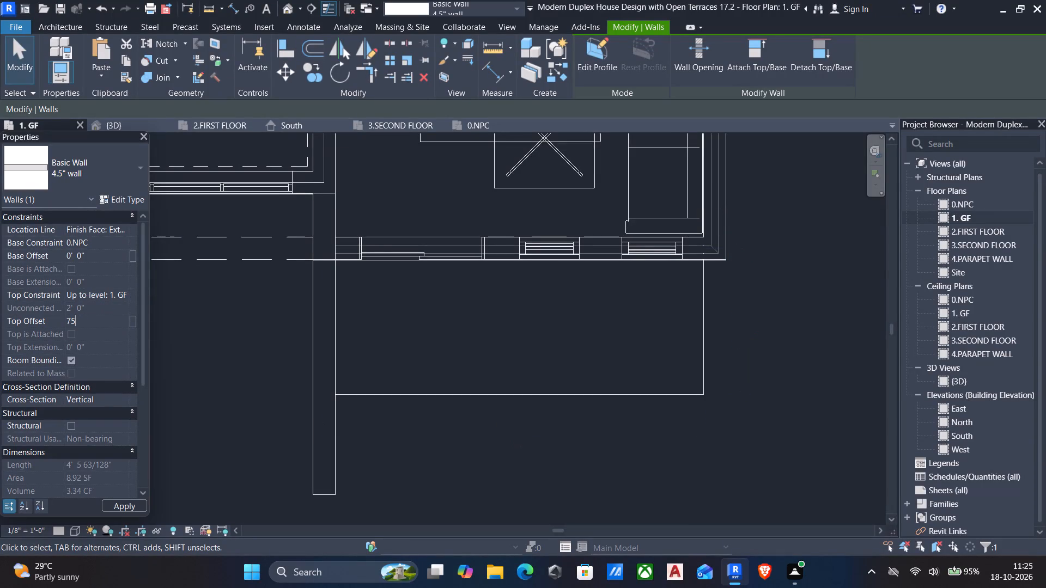
pyautogui.write('mm')
pyautogui.click(128, 507)
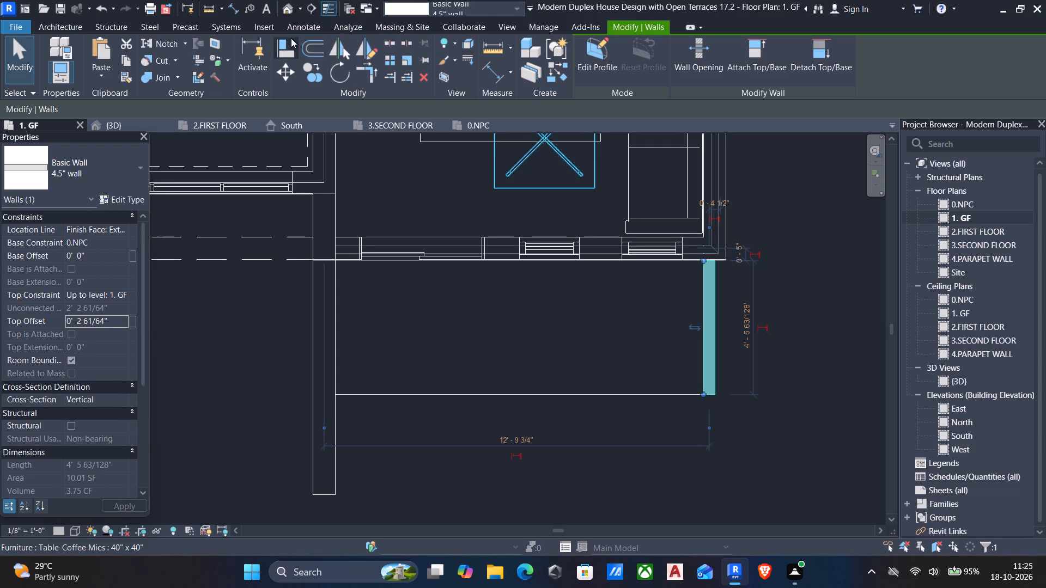
# Examine the new porch side wall against the slab in the 3D view from the front and the right side.
pyautogui.click(288, 11)
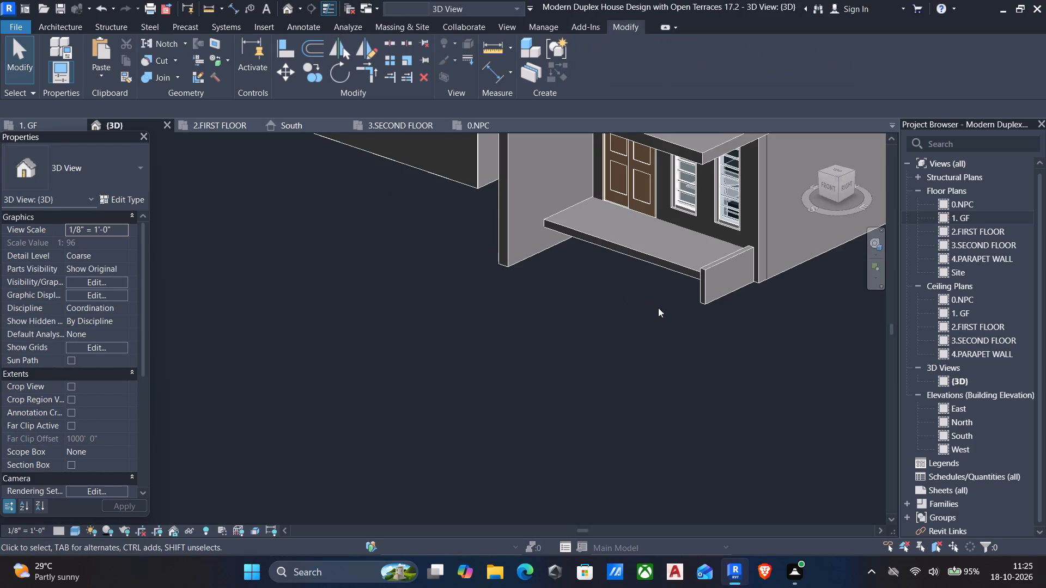
pyautogui.press('Escape')
pyautogui.keyDown('shift'); pyautogui.moveTo(659, 315); pyautogui.dragTo(783, 268, button='middle'); pyautogui.keyUp('shift')
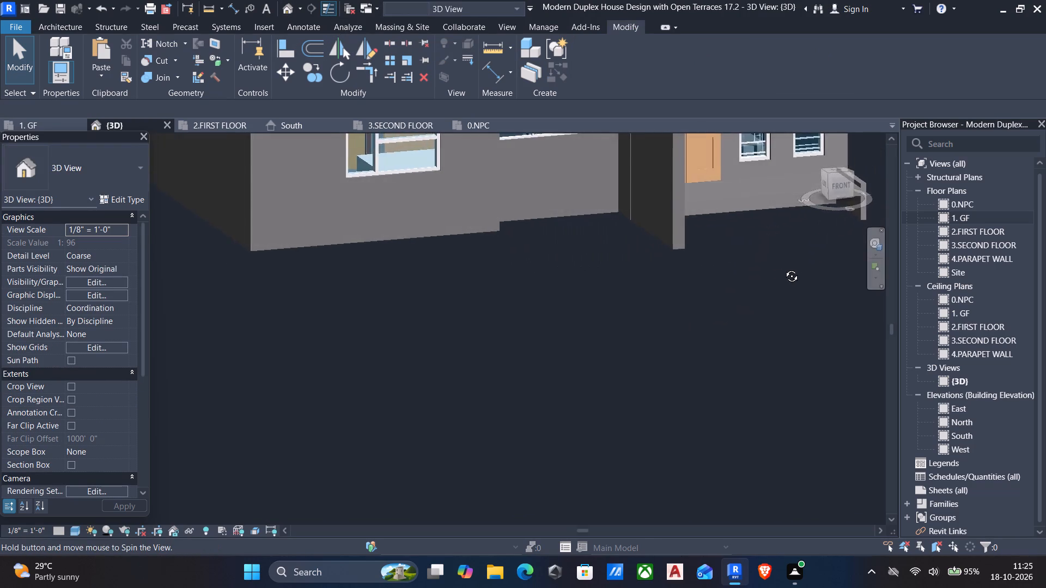
pyautogui.keyDown('shift'); pyautogui.moveTo(783, 268); pyautogui.dragTo(581, 273, button='middle'); pyautogui.keyUp('shift')
pyautogui.scroll(-3, 581, 289)
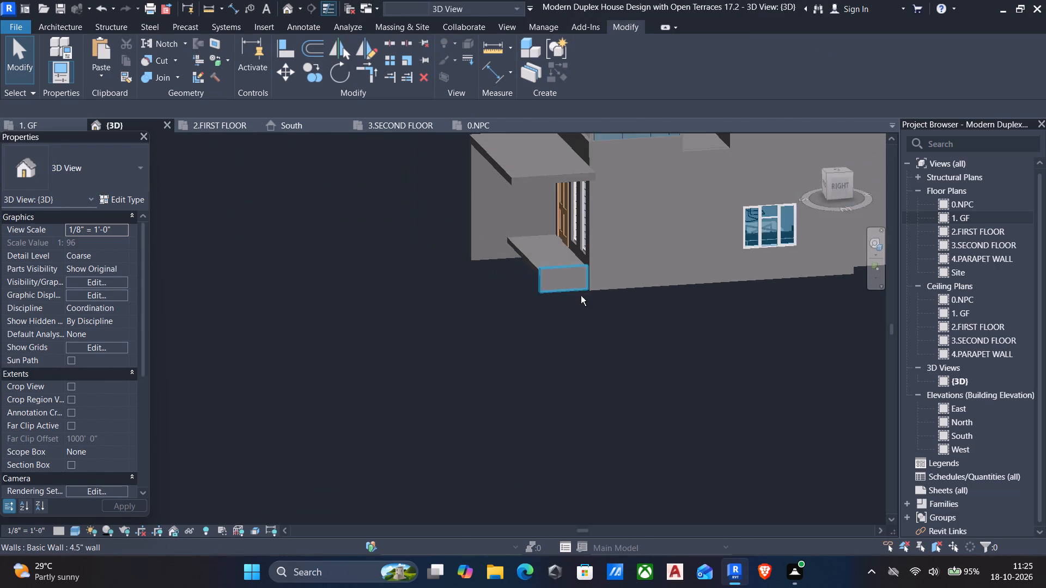
pyautogui.keyDown('shift'); pyautogui.moveTo(581, 296); pyautogui.dragTo(551, 324, button='middle'); pyautogui.keyUp('shift')
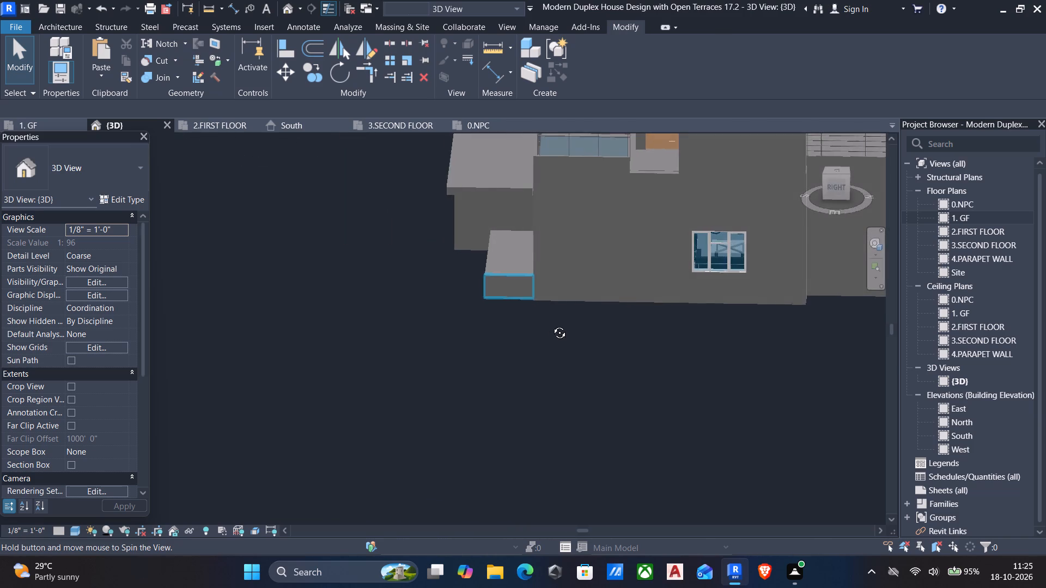
pyautogui.keyDown('shift'); pyautogui.moveTo(551, 324); pyautogui.dragTo(555, 324, button='middle'); pyautogui.keyUp('shift')
pyautogui.scroll(-1, 552, 332)
pyautogui.moveTo(531, 329); pyautogui.dragTo(518, 371, button='middle')
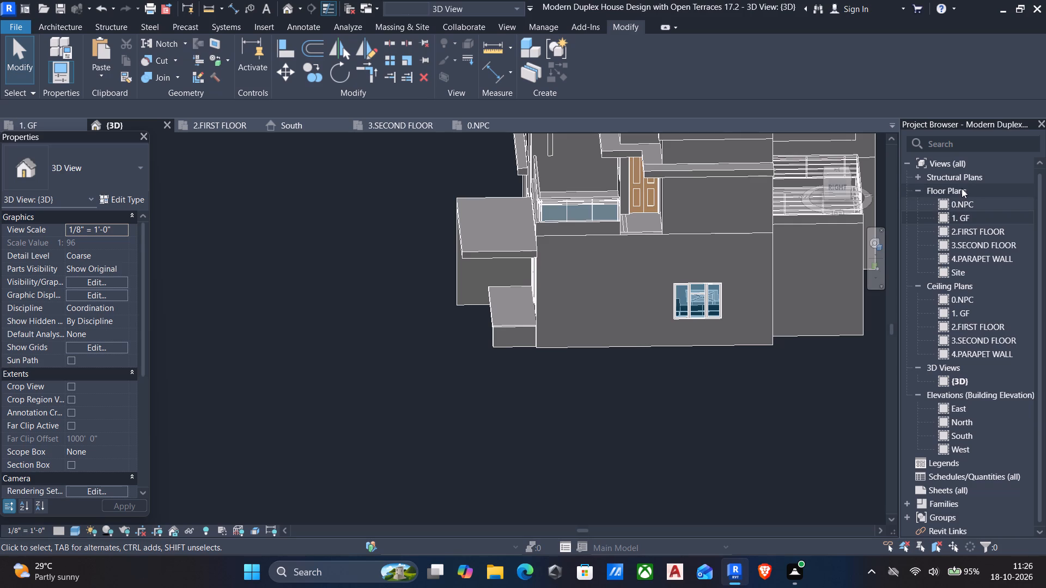
# In the 1. GF plan, create a Handrail - Pipe railing about 4'-5 1/2" long along the centreline of the porch side wall.
pyautogui.click(967, 219)
pyautogui.doubleClick(967, 219)
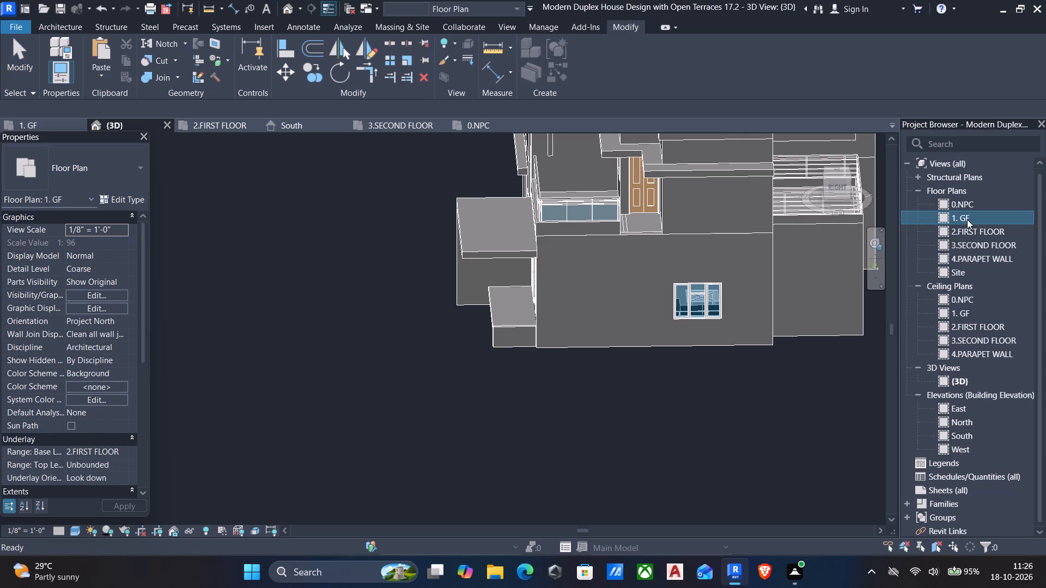
pyautogui.click(977, 228)
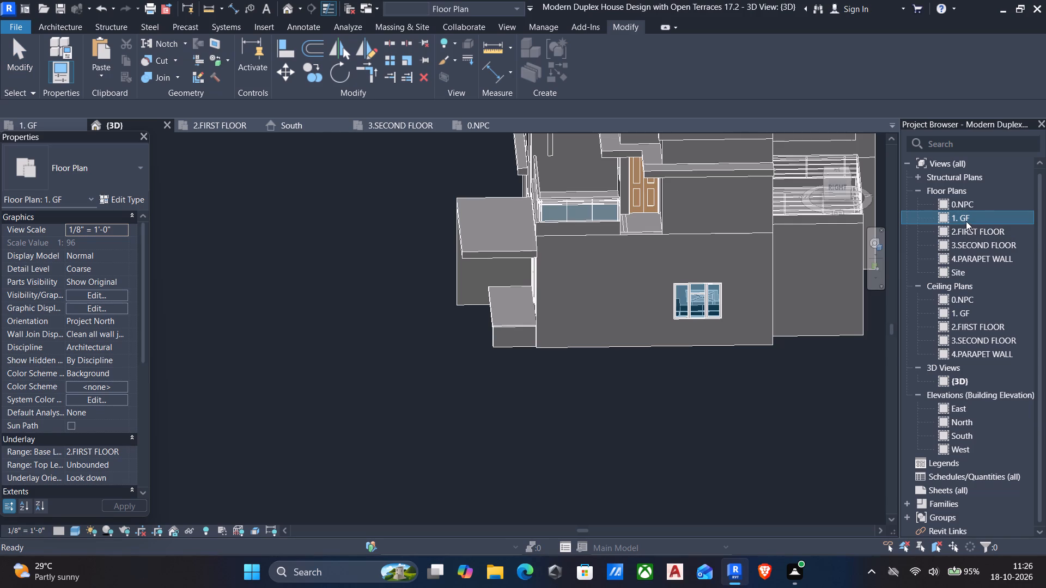
pyautogui.doubleClick(964, 220)
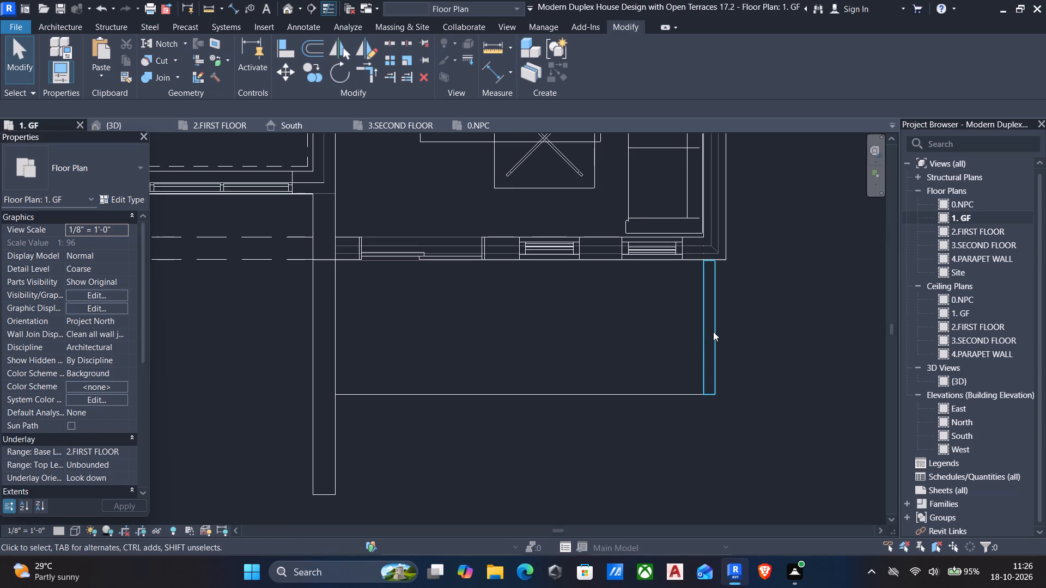
pyautogui.click(63, 31)
pyautogui.click(439, 46)
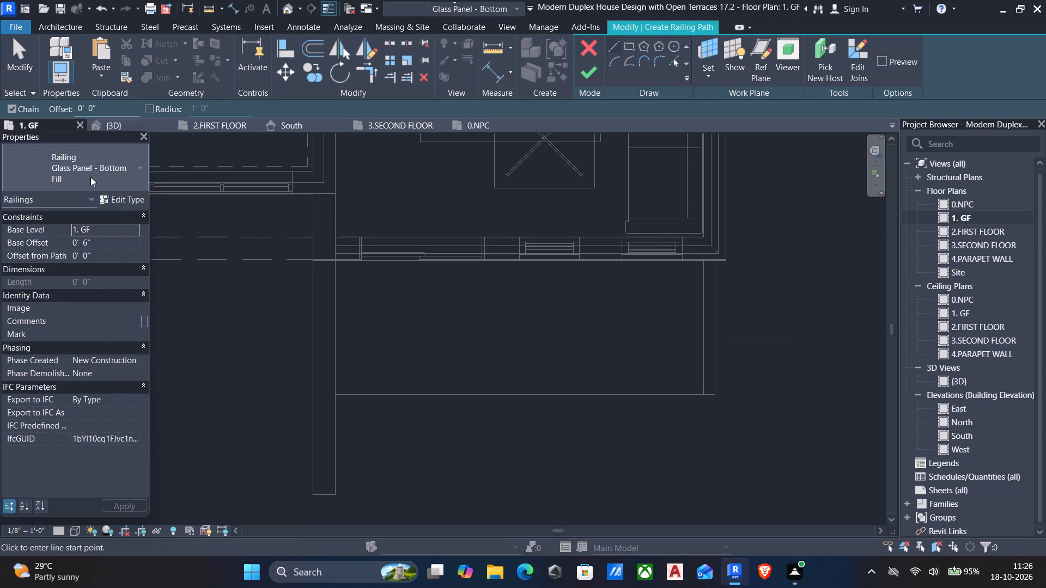
pyautogui.click(96, 167)
pyautogui.scroll(-1, 64, 274)
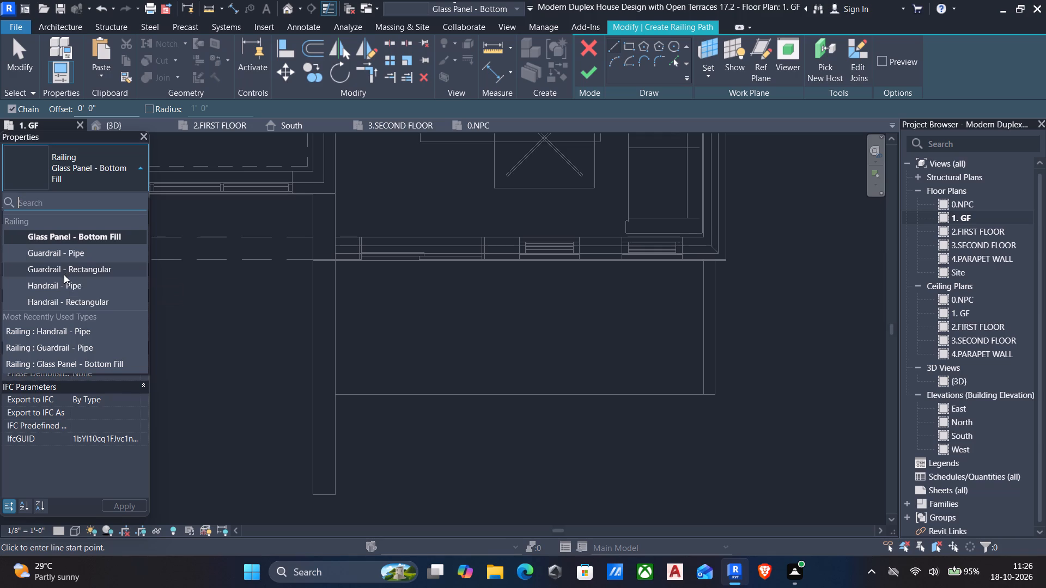
pyautogui.scroll(-1, 64, 274)
pyautogui.click(63, 289)
pyautogui.scroll(4, 756, 273)
pyautogui.scroll(4, 663, 266)
pyautogui.click(682, 241)
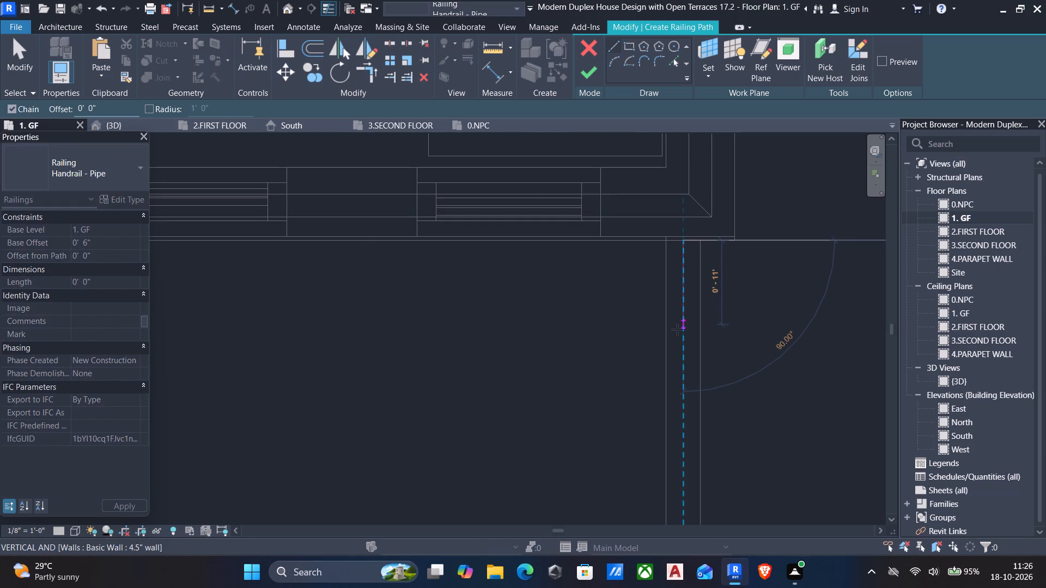
pyautogui.moveTo(676, 352); pyautogui.dragTo(677, 308, button='middle')
pyautogui.moveTo(690, 431); pyautogui.dragTo(674, 301, button='middle')
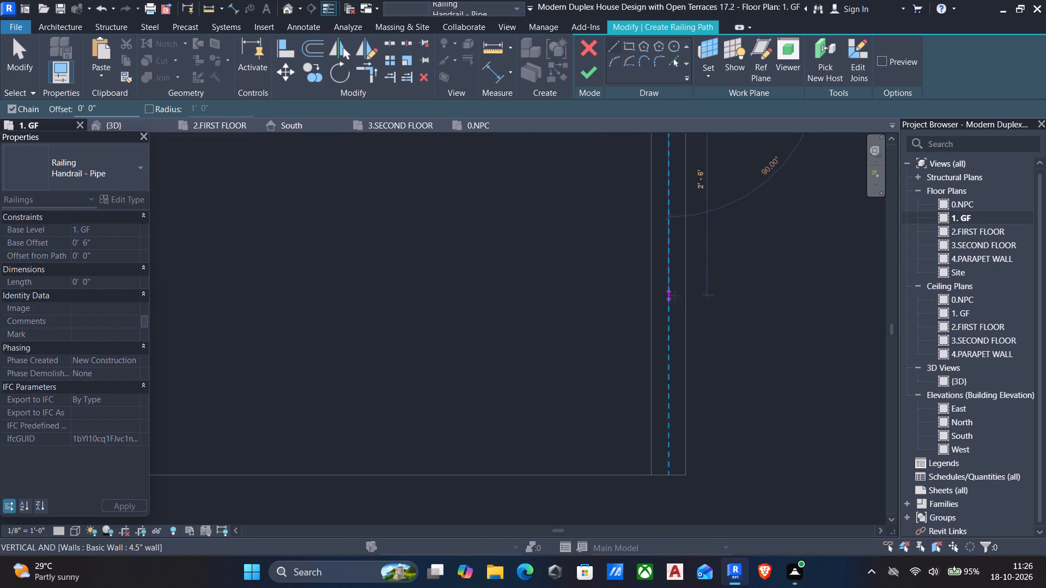
pyautogui.click(668, 470)
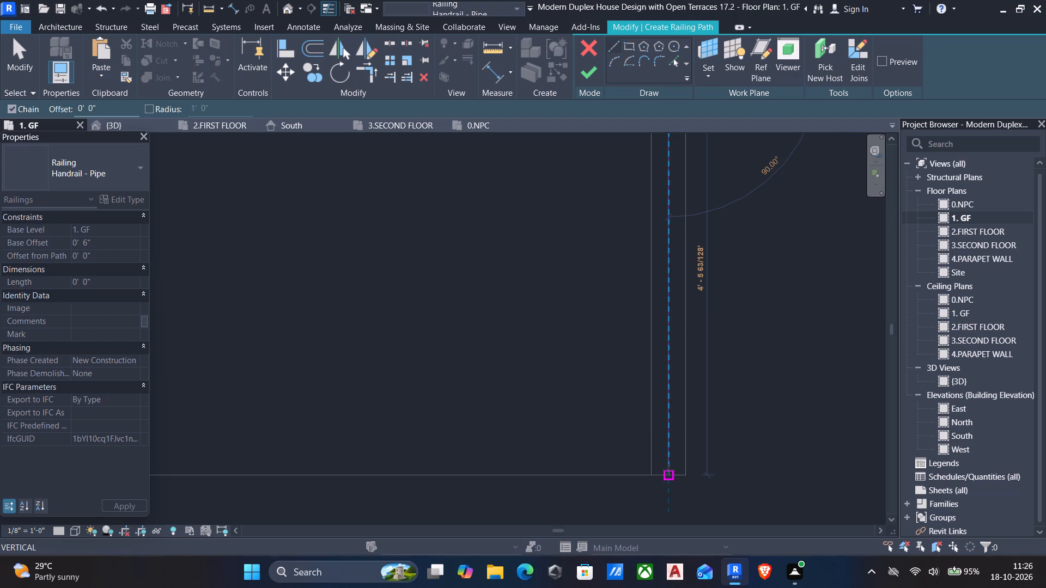
pyautogui.press('Escape')
pyautogui.press('Escape')
pyautogui.click(666, 415)
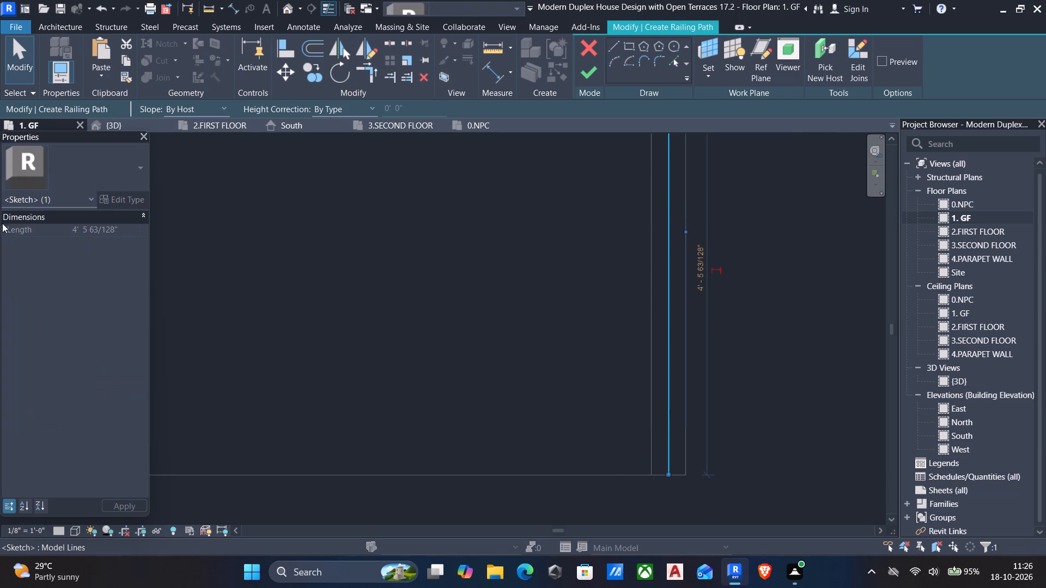
pyautogui.click(583, 72)
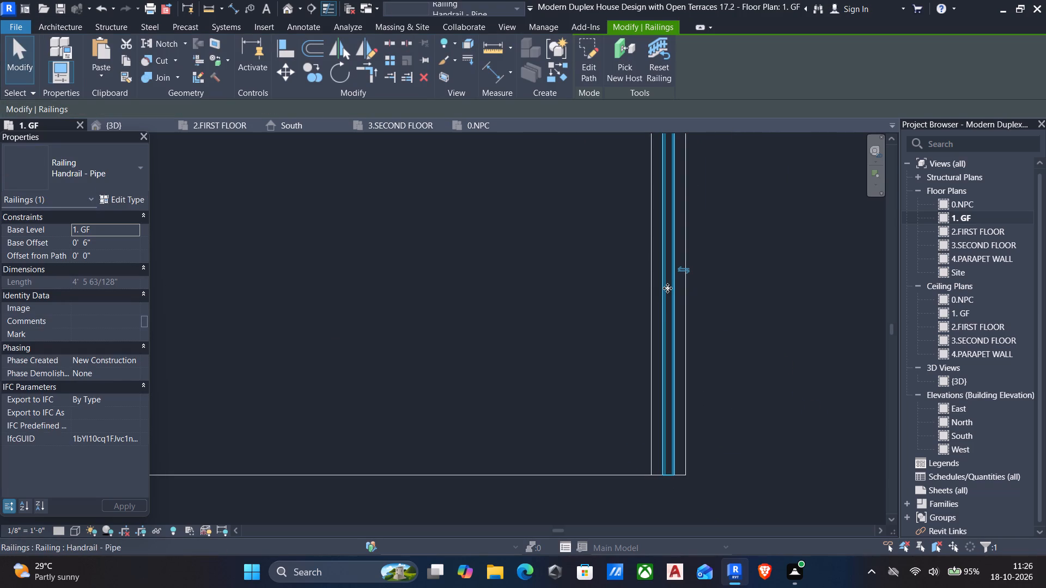
# Set the base offset of the pipe railing on the porch side wall to 75 mm.
pyautogui.click(667, 288)
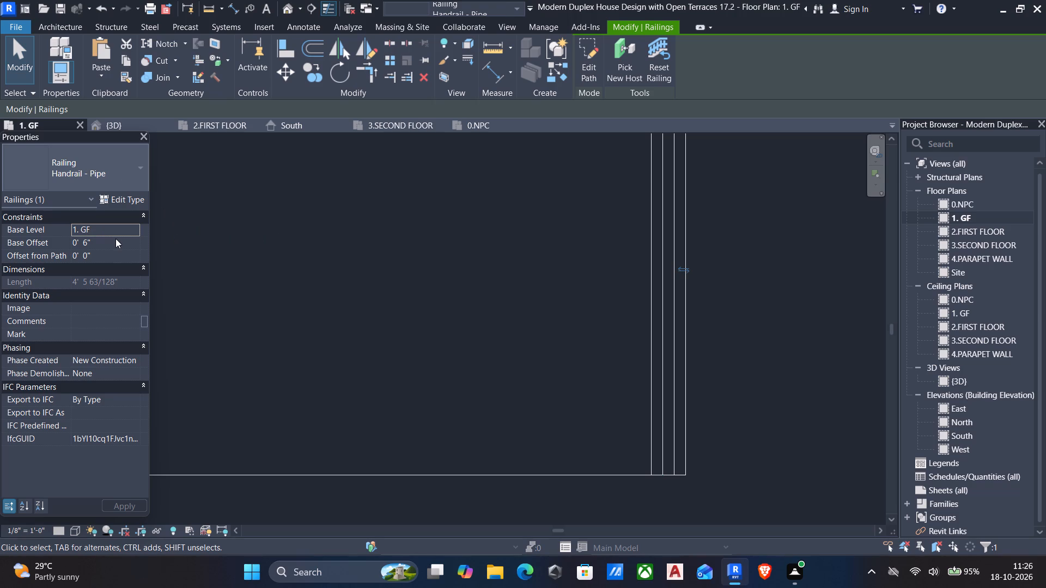
pyautogui.click(115, 238)
pyautogui.press('7')
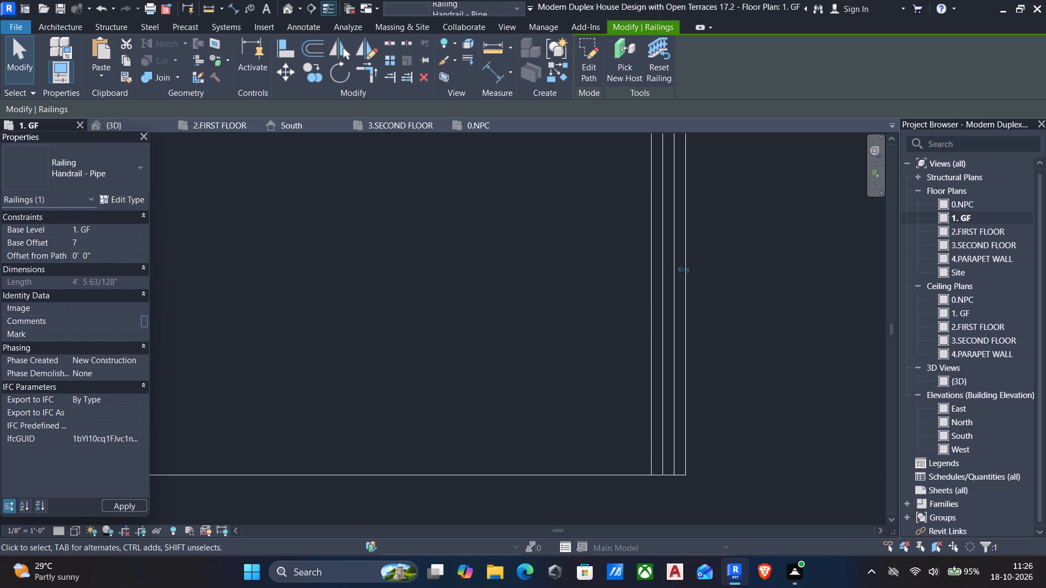
pyautogui.press('5')
pyautogui.write('mm')
pyautogui.press('Return')
# Examine how the pipe railing sits on the porch side wall in the 3D view, along with the slab's open front edge.
pyautogui.click(282, 10)
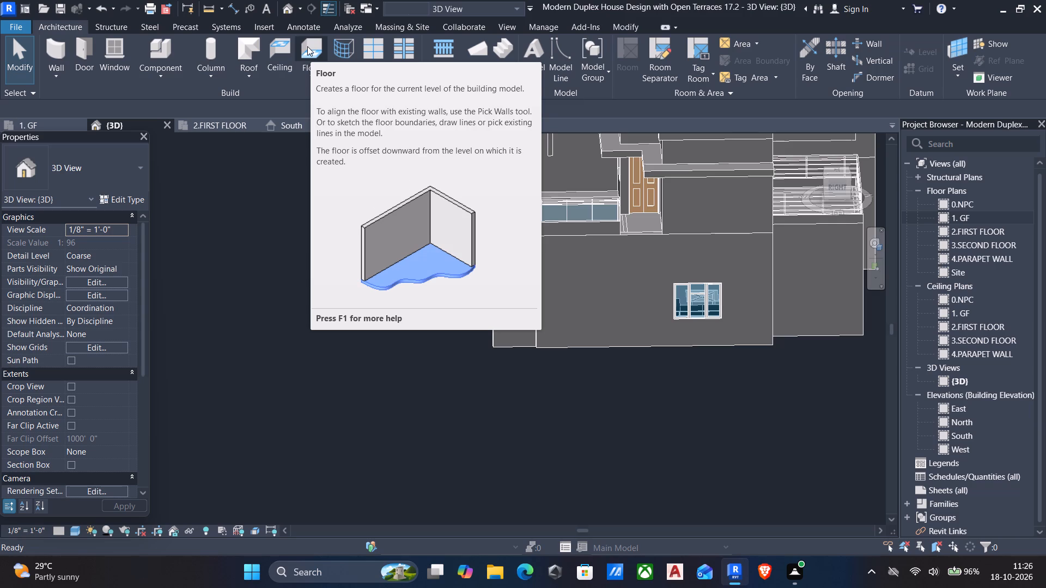
pyautogui.scroll(-3, 515, 241)
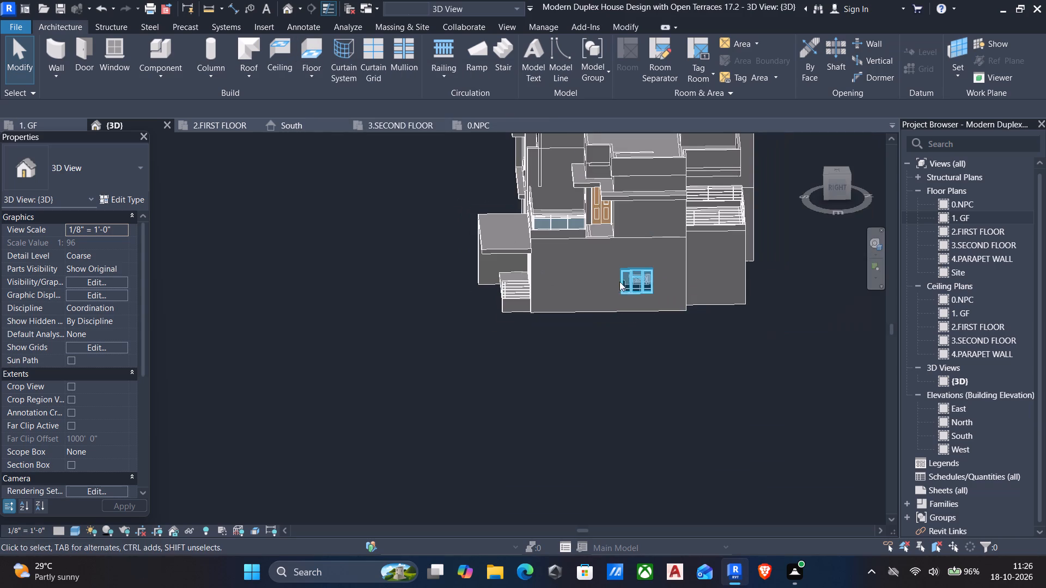
pyautogui.keyDown('shift'); pyautogui.moveTo(619, 281); pyautogui.dragTo(755, 249, button='middle'); pyautogui.keyUp('shift')
pyautogui.scroll(5, 691, 276)
pyautogui.scroll(6, 501, 305)
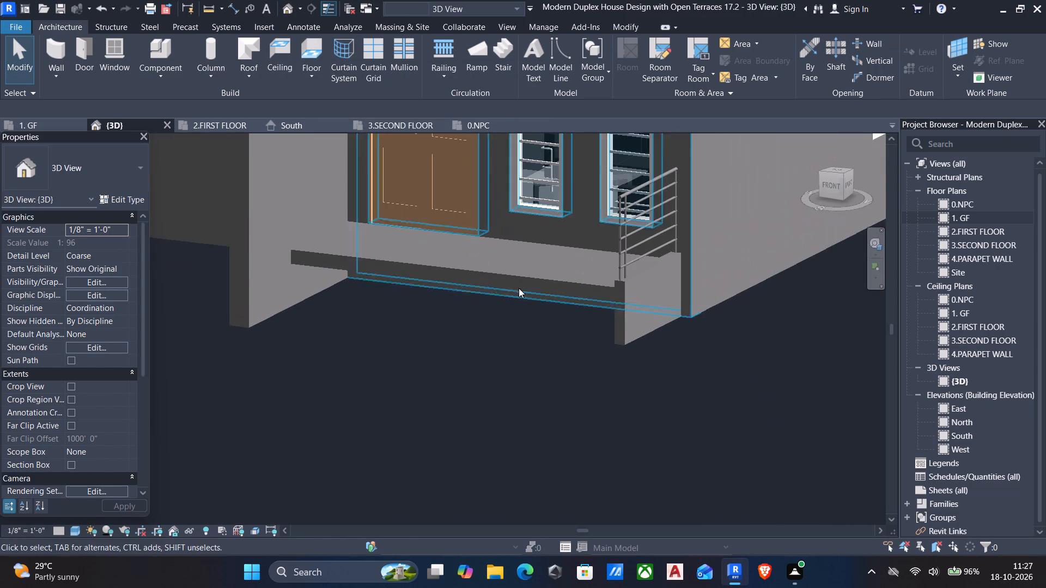
pyautogui.moveTo(554, 268); pyautogui.dragTo(580, 354, button='middle')
pyautogui.scroll(4, 907, 280)
pyautogui.moveTo(599, 392); pyautogui.dragTo(584, 356, button='middle')
pyautogui.scroll(5, 629, 275)
pyautogui.moveTo(628, 319); pyautogui.dragTo(593, 351, button='middle')
pyautogui.scroll(-3, 594, 352)
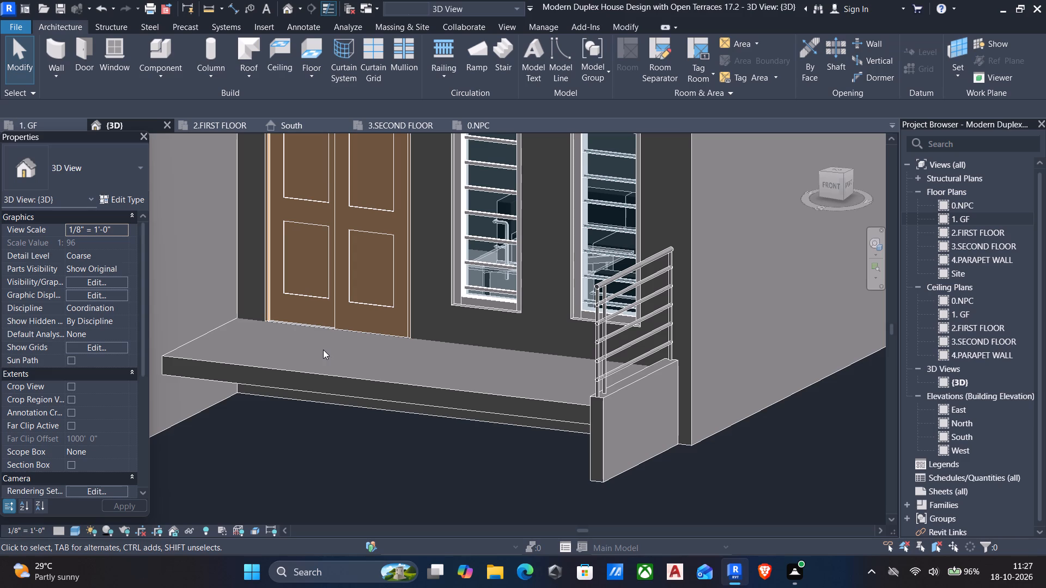
pyautogui.moveTo(495, 421); pyautogui.dragTo(562, 368, button='middle')
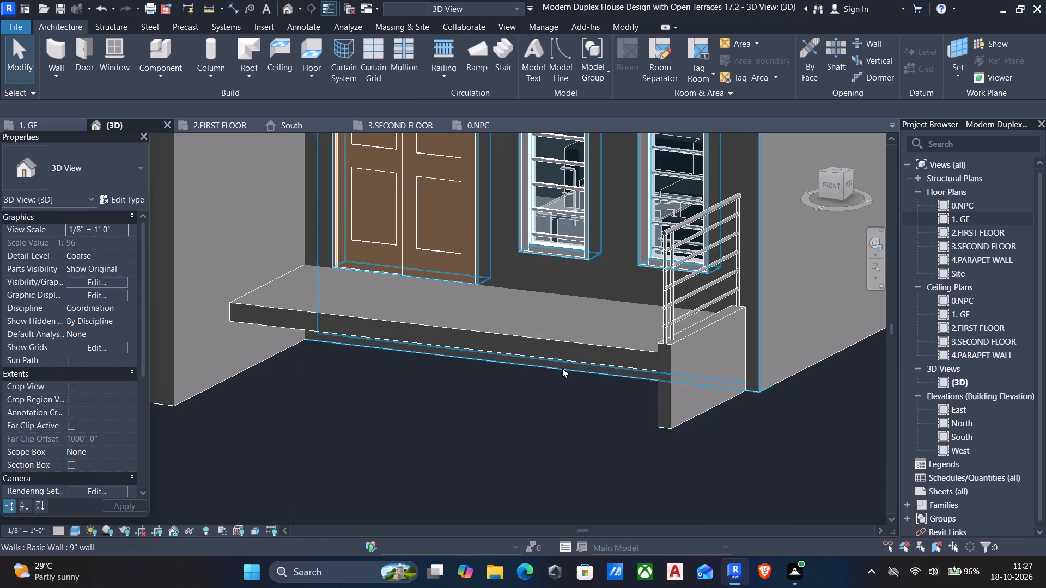
pyautogui.moveTo(407, 356); pyautogui.dragTo(466, 331, button='middle')
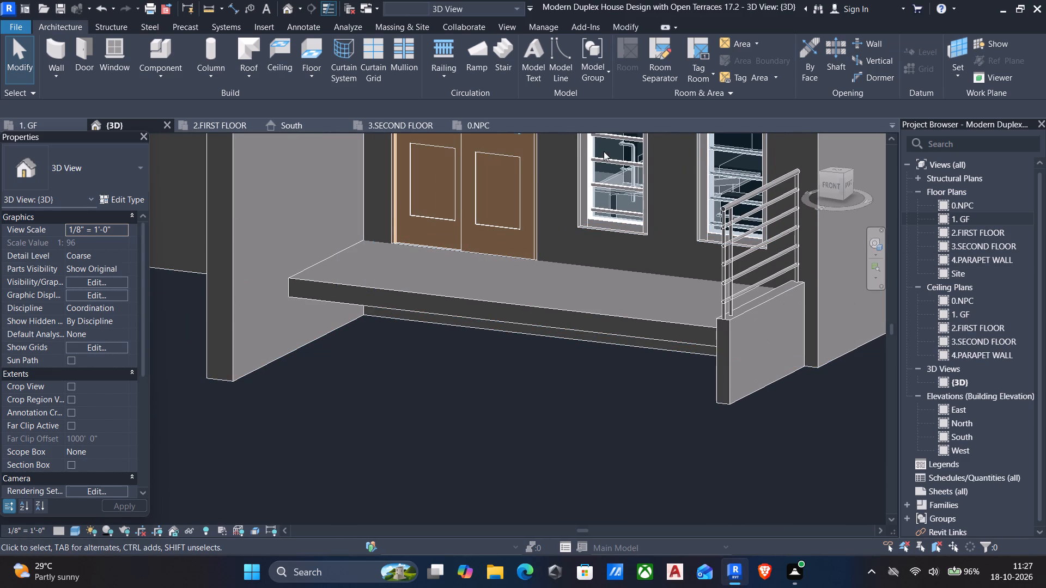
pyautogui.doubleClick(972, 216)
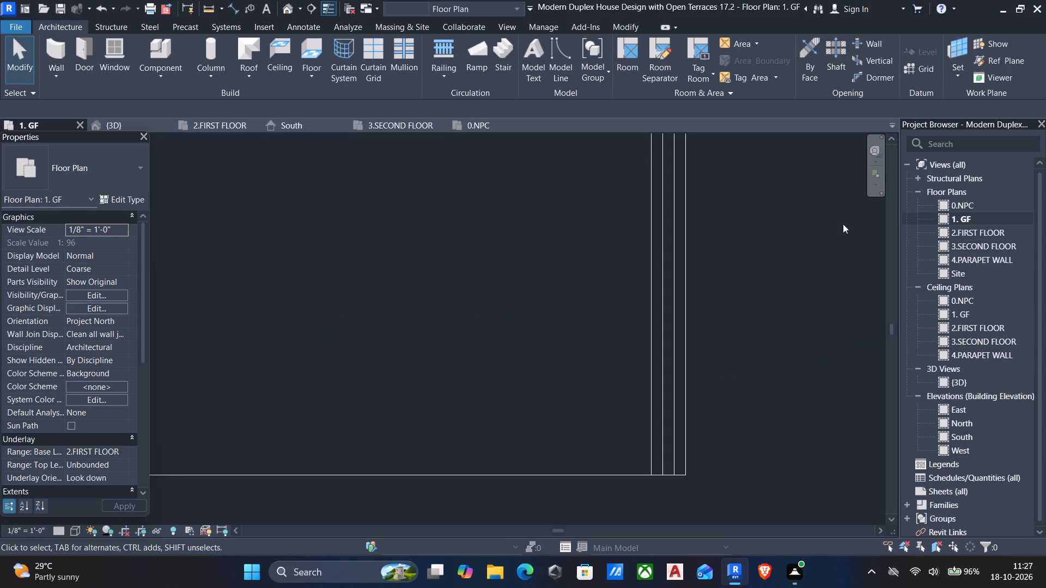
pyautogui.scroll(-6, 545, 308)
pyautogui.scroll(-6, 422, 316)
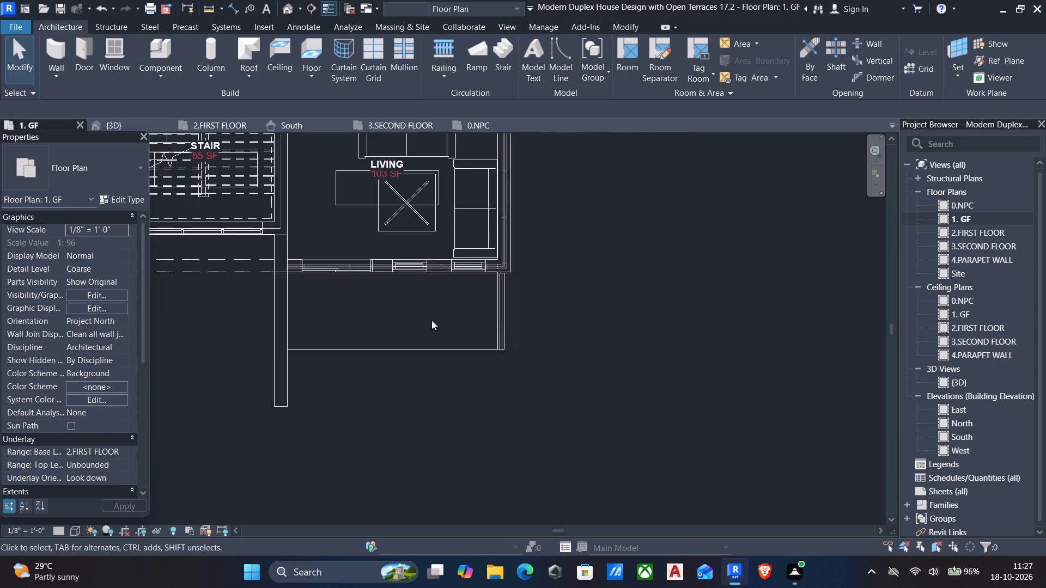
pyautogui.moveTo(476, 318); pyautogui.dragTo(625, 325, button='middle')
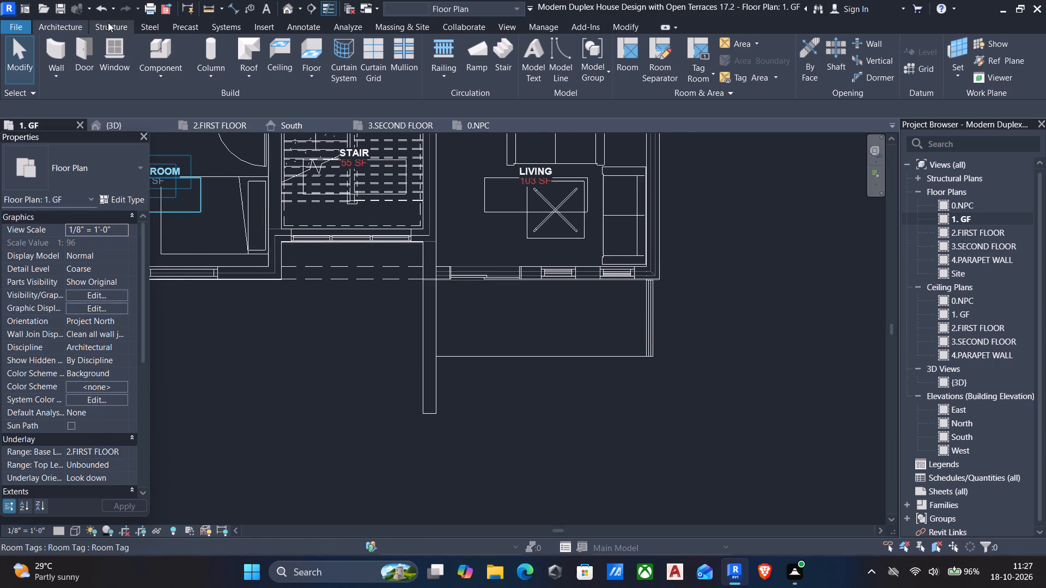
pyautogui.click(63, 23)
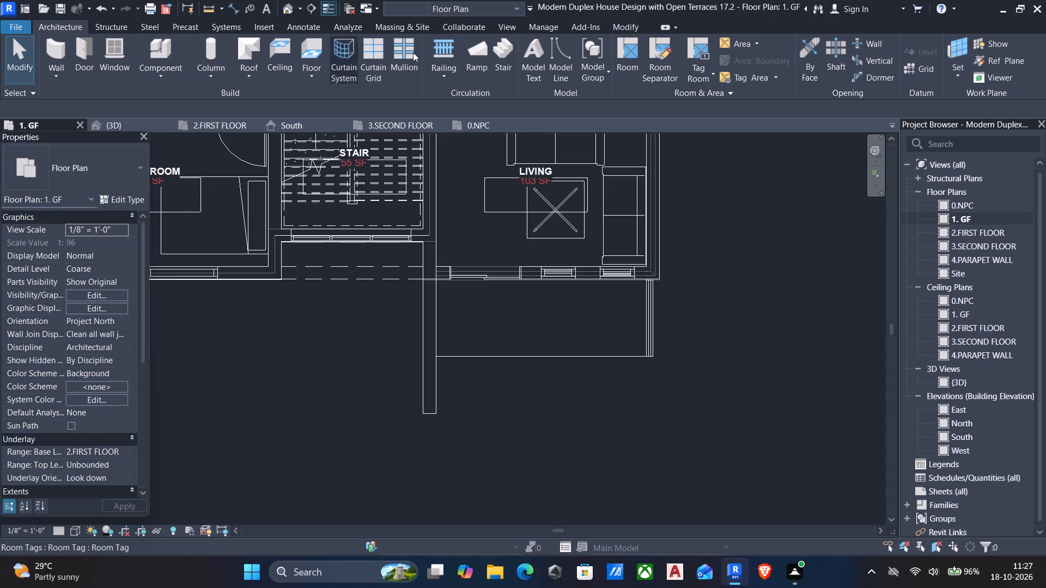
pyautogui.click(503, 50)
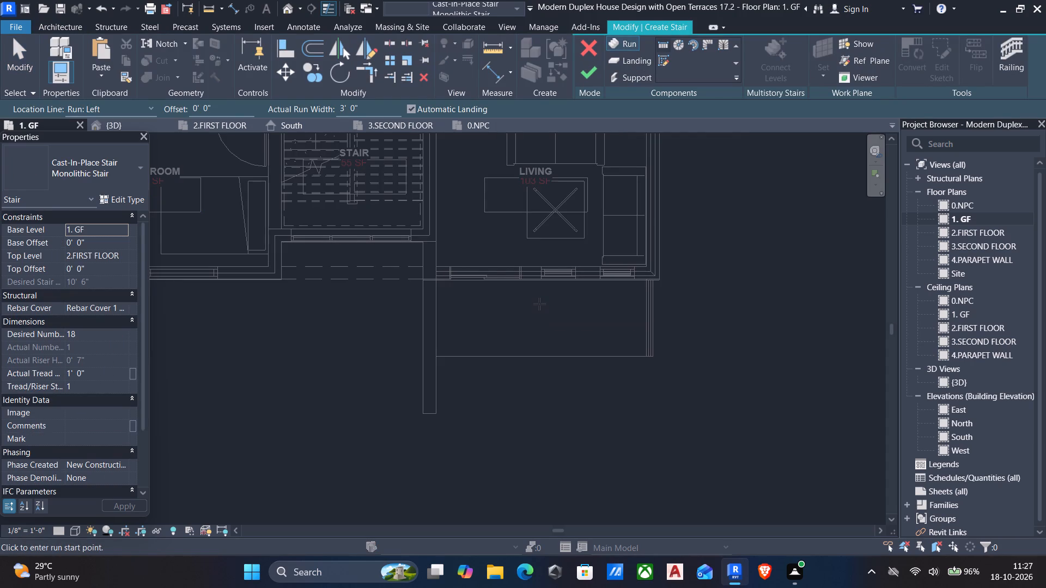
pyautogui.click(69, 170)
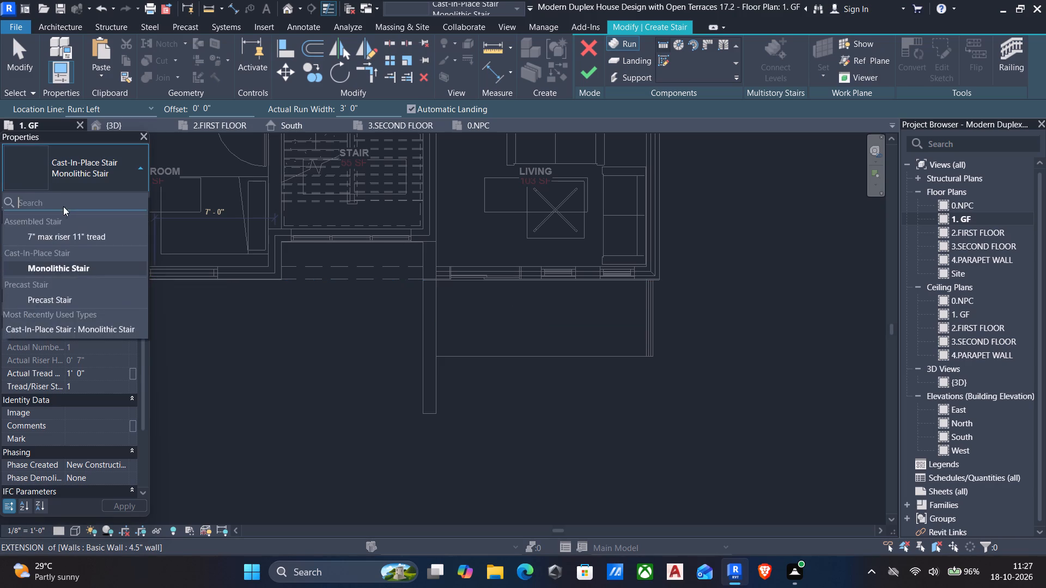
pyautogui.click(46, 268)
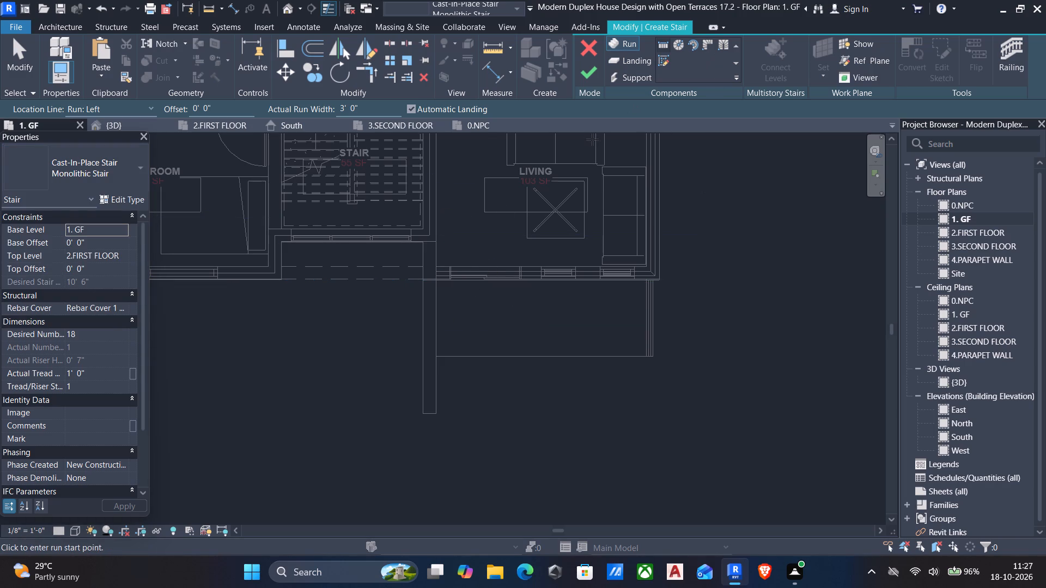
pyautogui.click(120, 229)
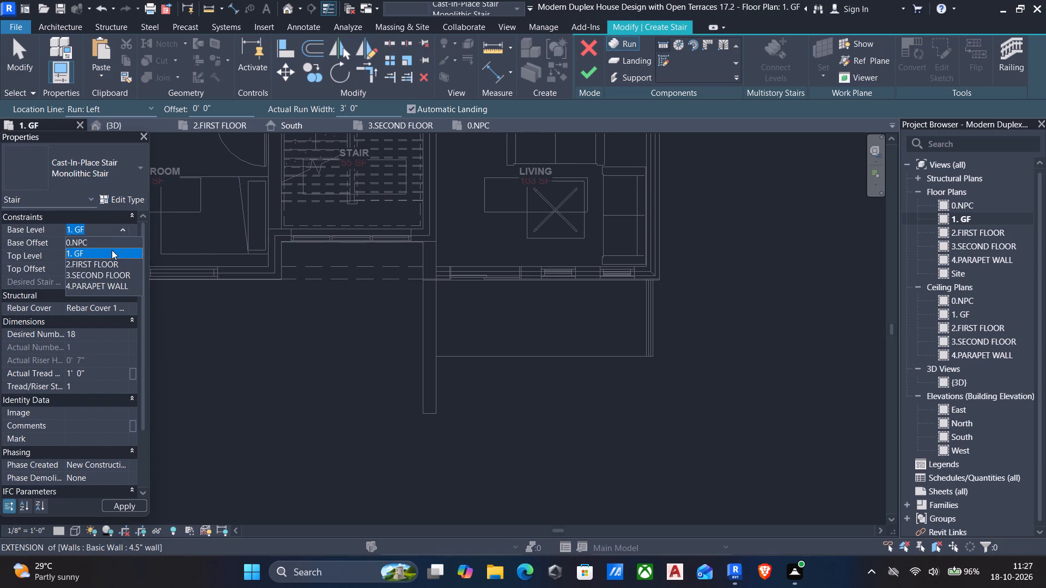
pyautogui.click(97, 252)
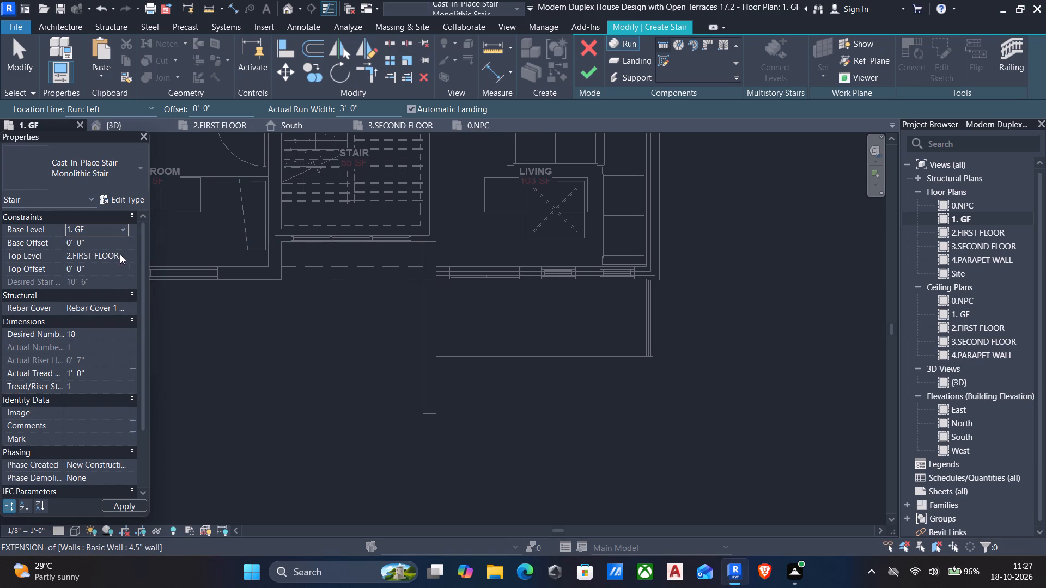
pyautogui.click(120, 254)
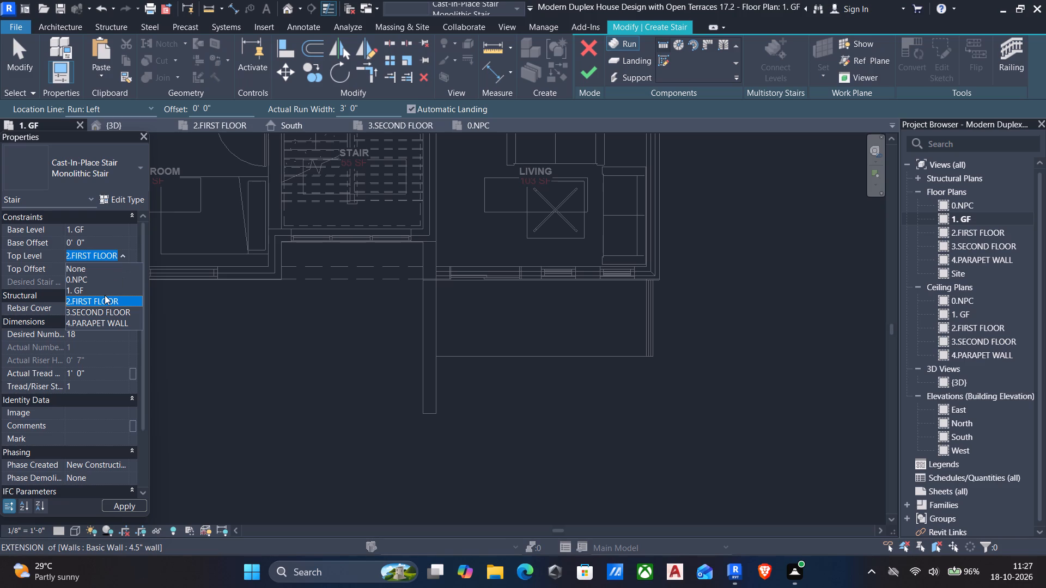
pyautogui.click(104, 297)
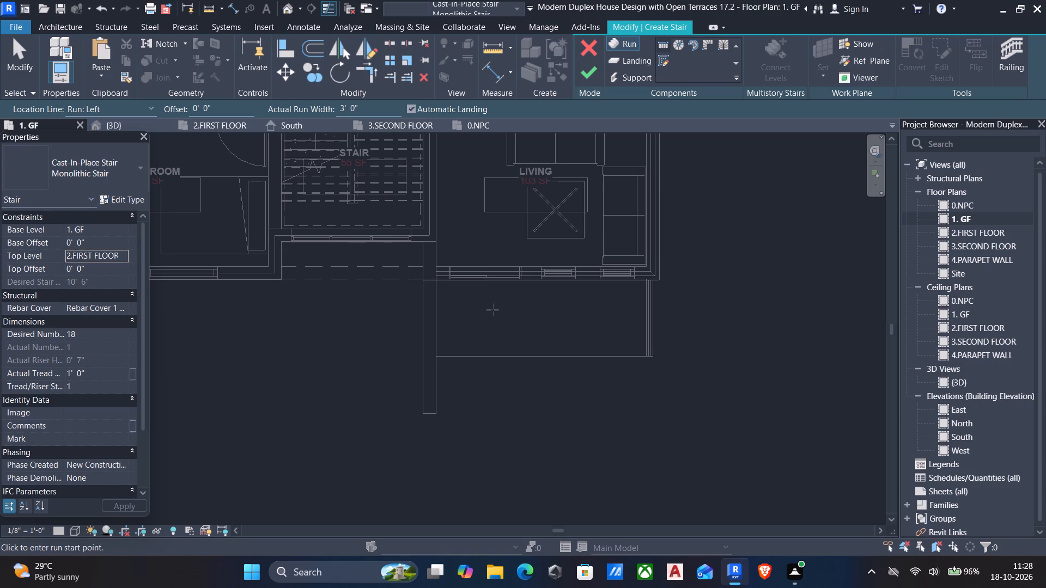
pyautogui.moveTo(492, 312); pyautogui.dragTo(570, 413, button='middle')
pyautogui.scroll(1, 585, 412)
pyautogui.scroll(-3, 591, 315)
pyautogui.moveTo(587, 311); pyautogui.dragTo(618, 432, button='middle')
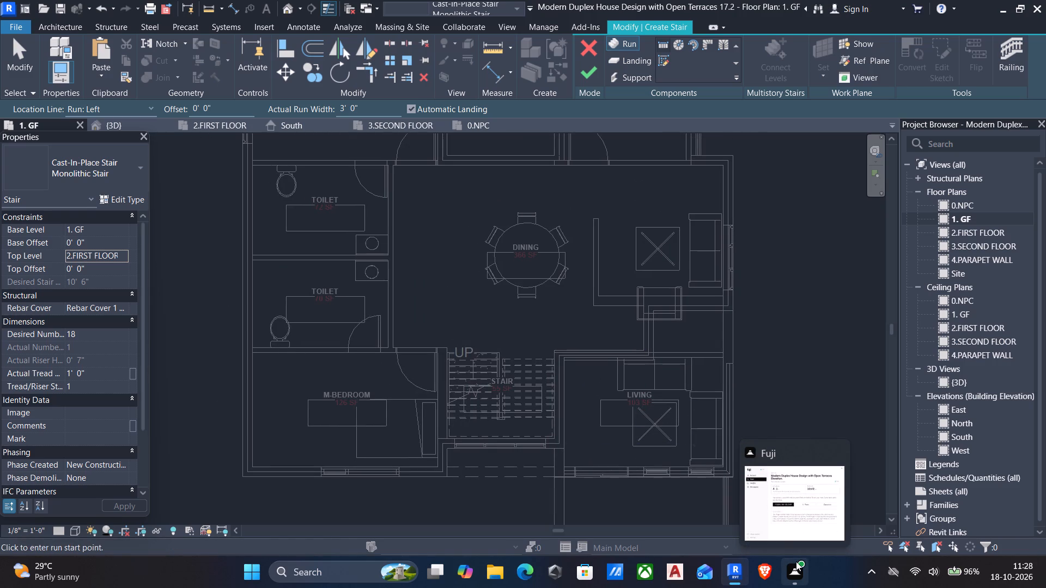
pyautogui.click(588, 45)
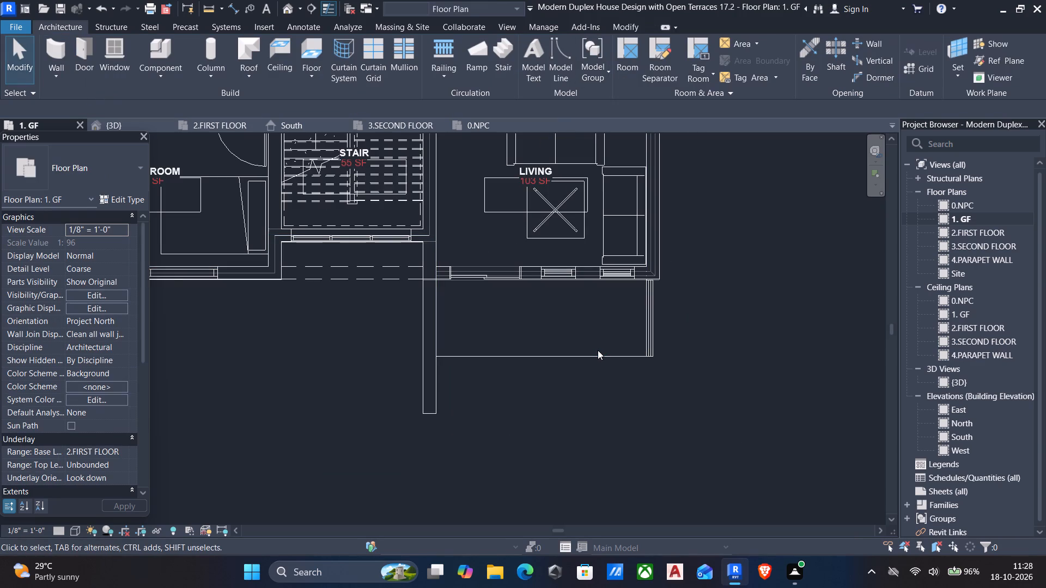
# In the 3D view, select the in-place generic model that forms the front facade's wall panels and projecting bands.
pyautogui.click(283, 11)
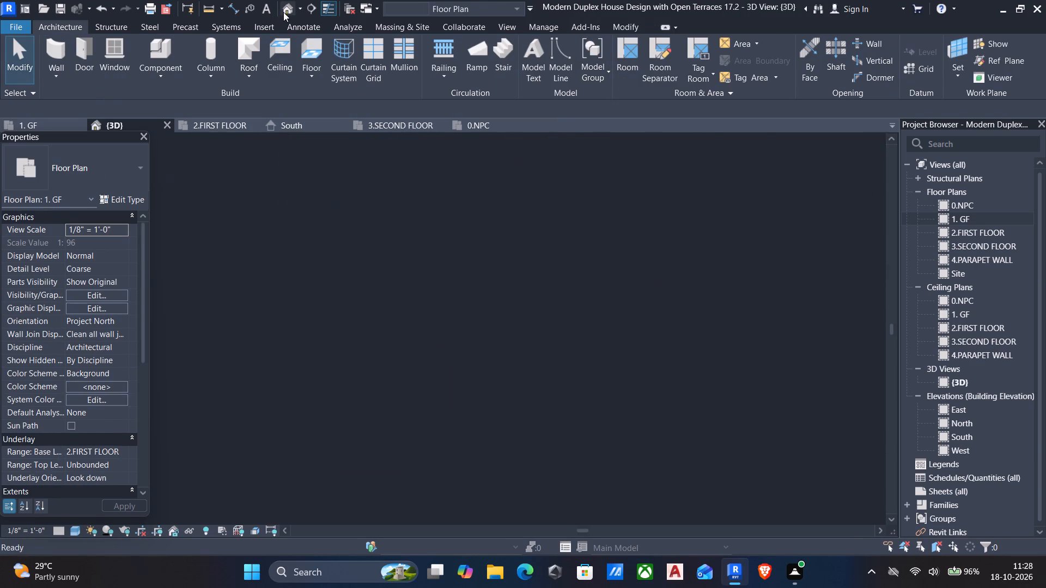
pyautogui.moveTo(482, 299); pyautogui.dragTo(497, 382, button='middle')
pyautogui.scroll(-5, 499, 383)
pyautogui.moveTo(505, 339); pyautogui.dragTo(543, 587, button='middle')
pyautogui.scroll(-1, 376, 420)
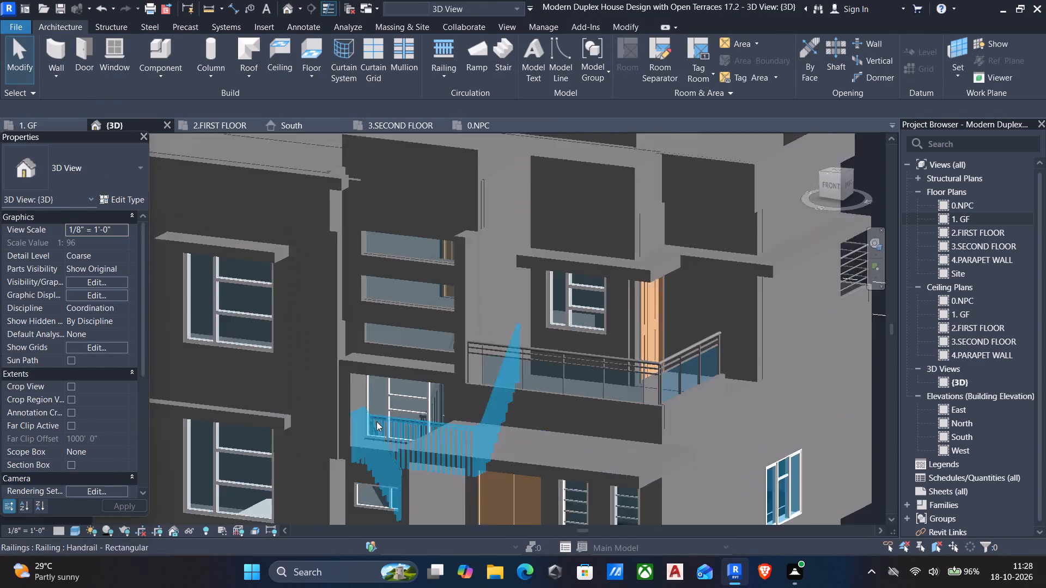
pyautogui.scroll(-1, 376, 421)
pyautogui.moveTo(319, 325); pyautogui.dragTo(348, 320, button='middle')
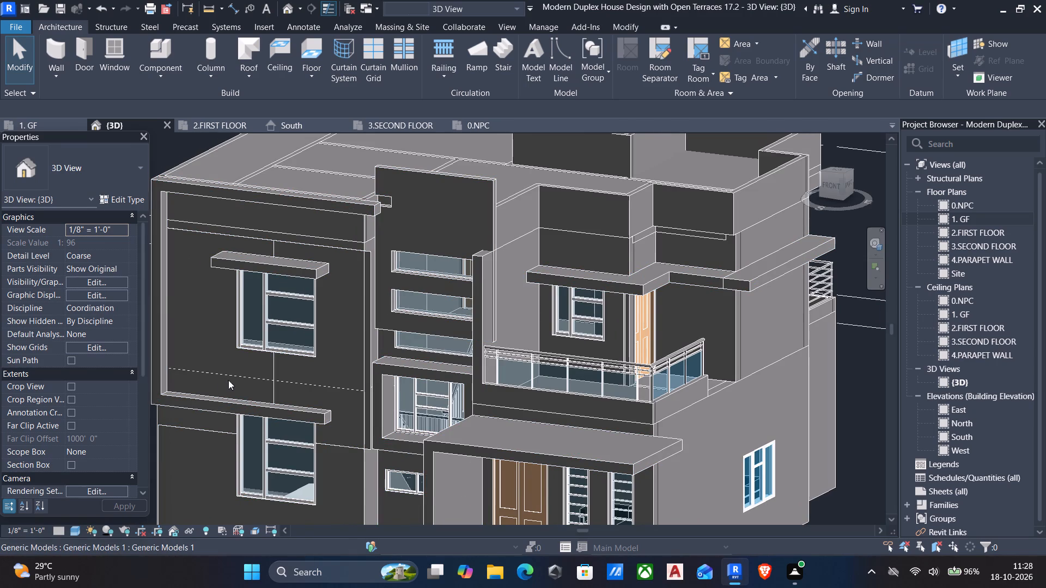
pyautogui.click(270, 375)
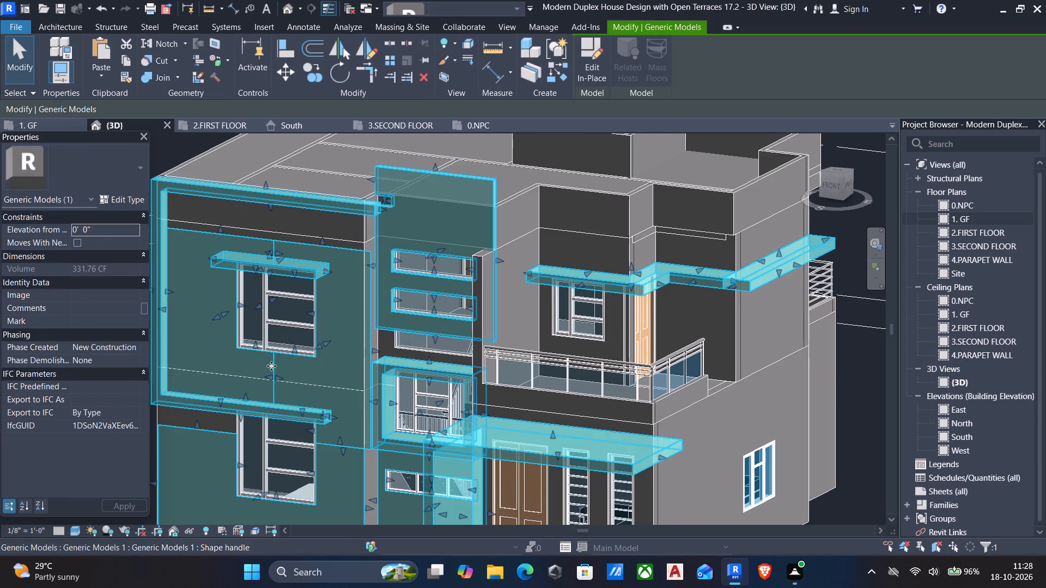
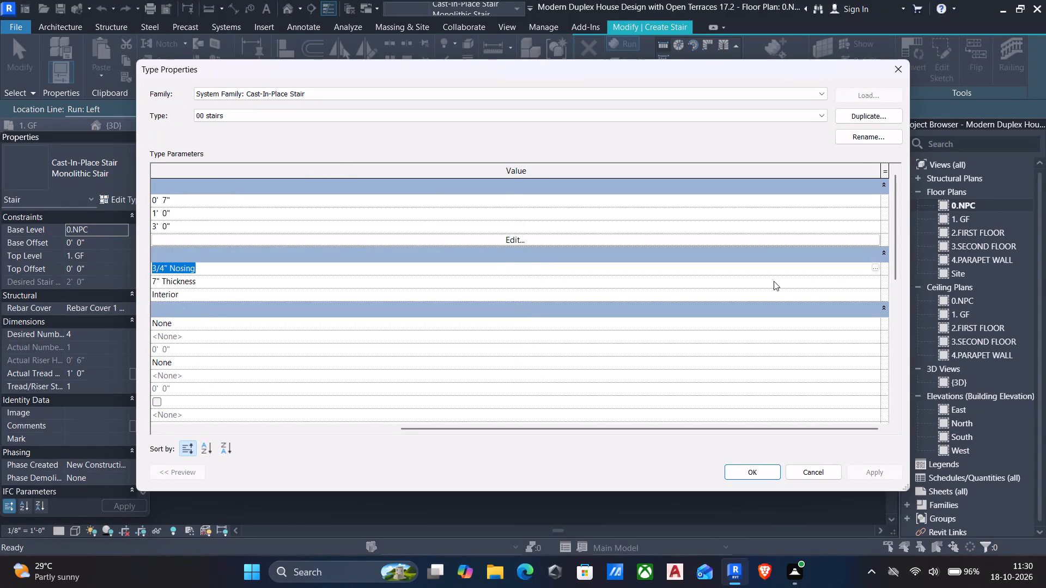
# From the 00 stairs type's run type, duplicate the 3/4" Nosing monolithic run as 00 steps.
pyautogui.click(875, 268)
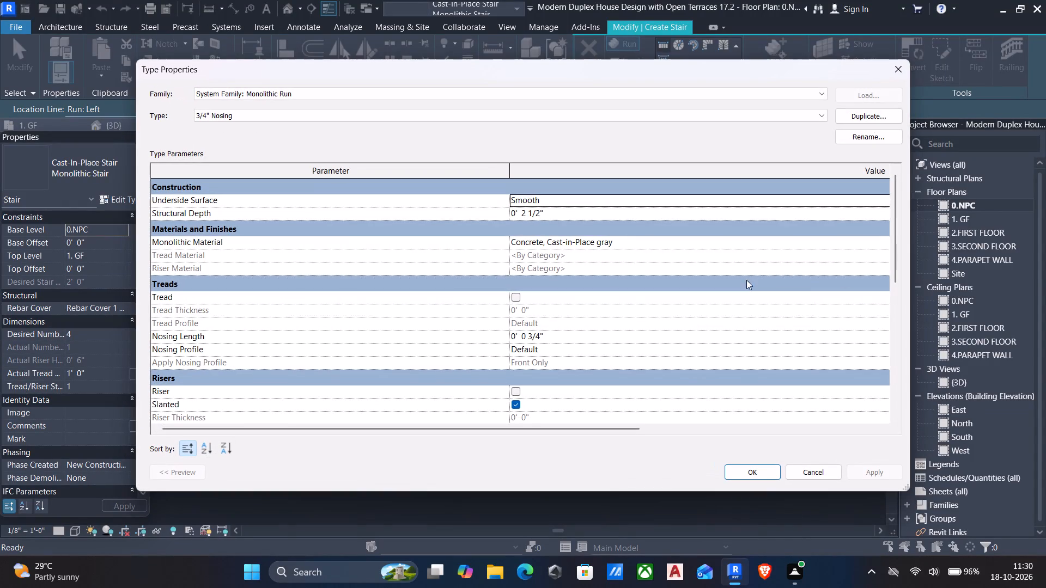
pyautogui.click(610, 203)
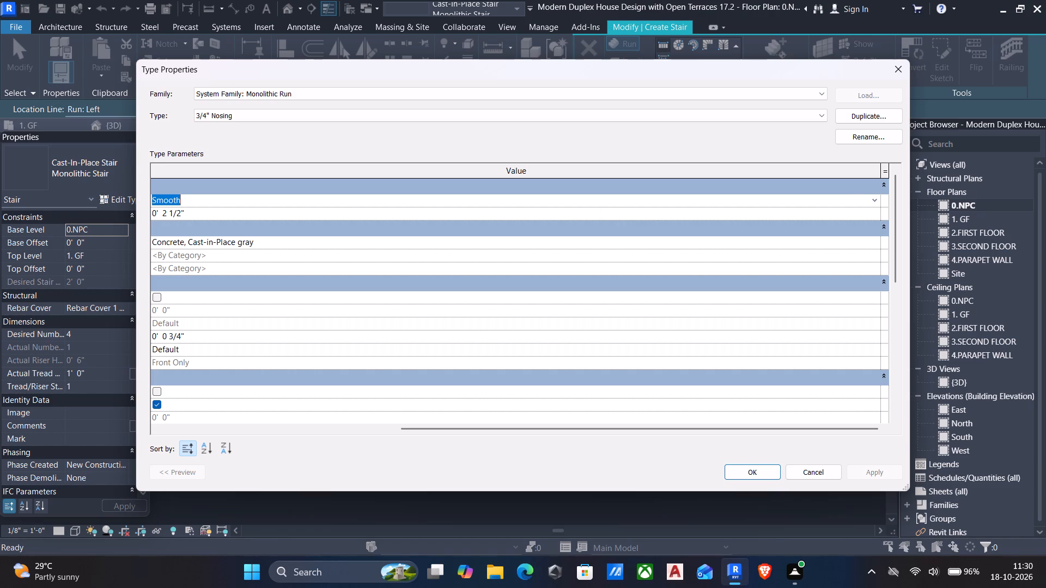
pyautogui.click(864, 117)
pyautogui.press('BackSpace')
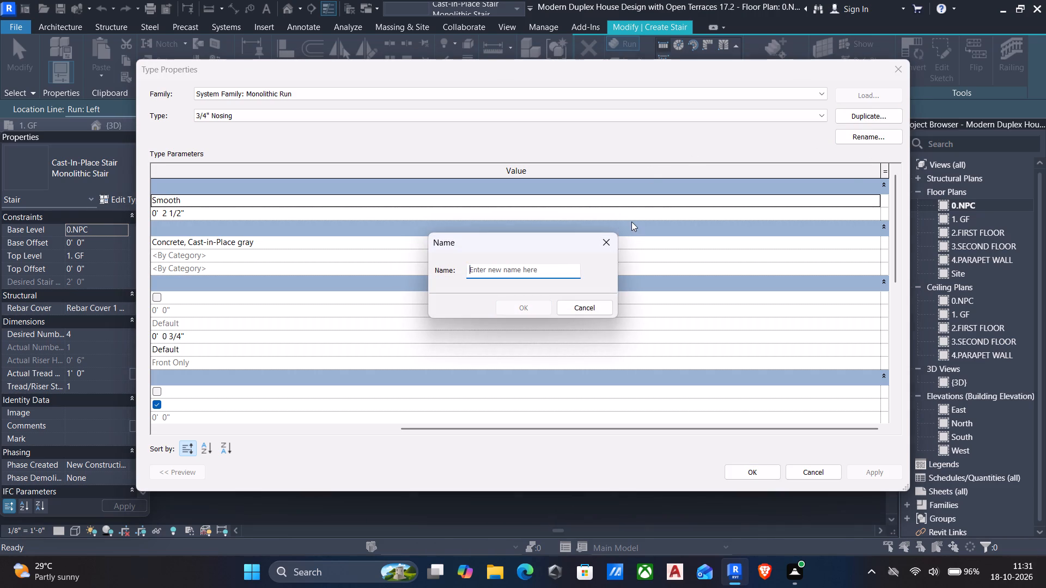
pyautogui.press('0')
pyautogui.press('0')
pyautogui.press('space')
pyautogui.press('s')
pyautogui.press('t')
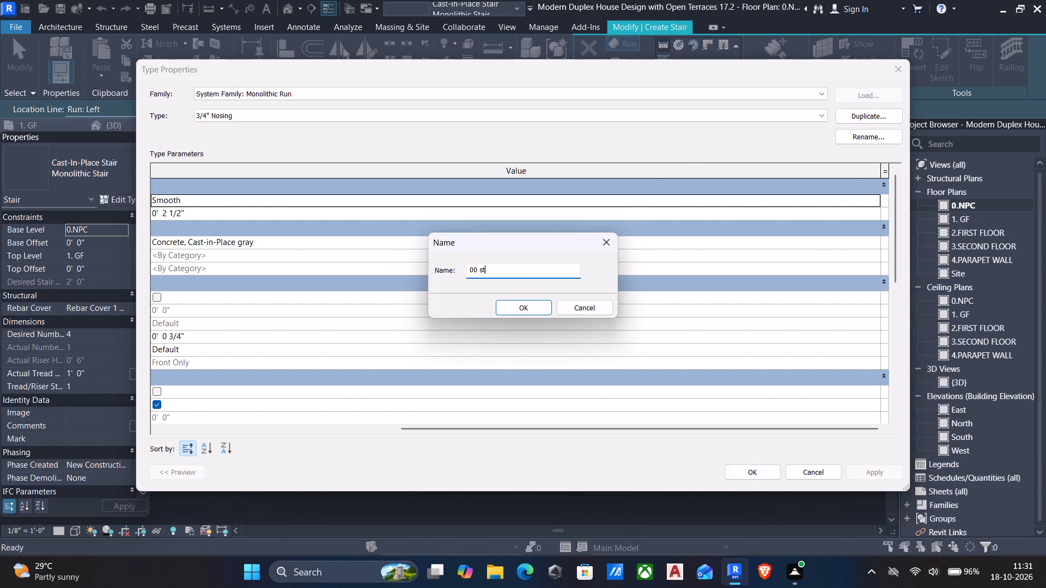
pyautogui.press('e')
pyautogui.press('p')
pyautogui.press('s')
pyautogui.click(525, 304)
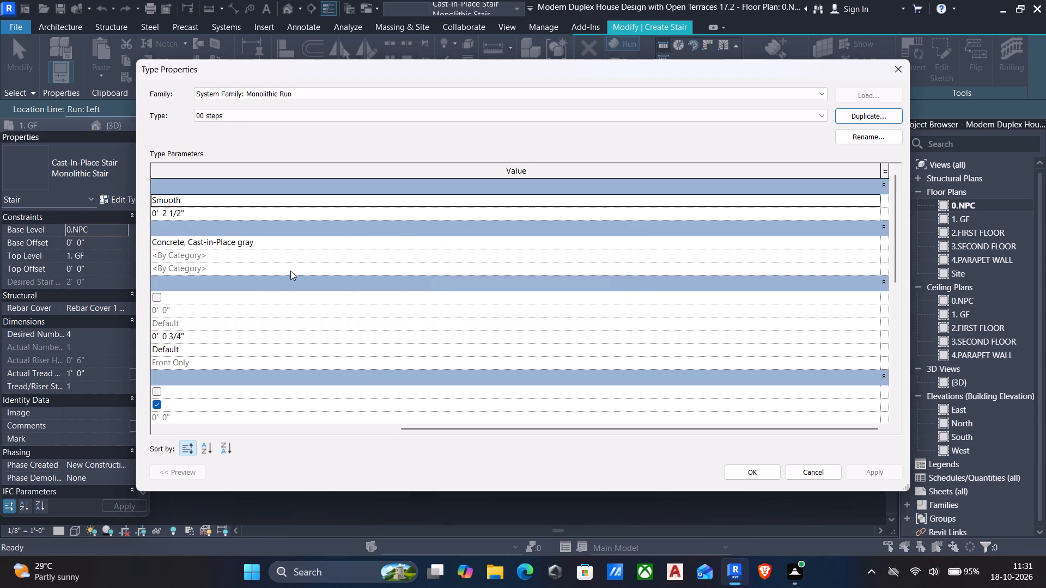
# Give the 00 steps run type a Stepped underside surface and a structural depth of 450 mm, and accept both type definitions.
pyautogui.click(875, 199)
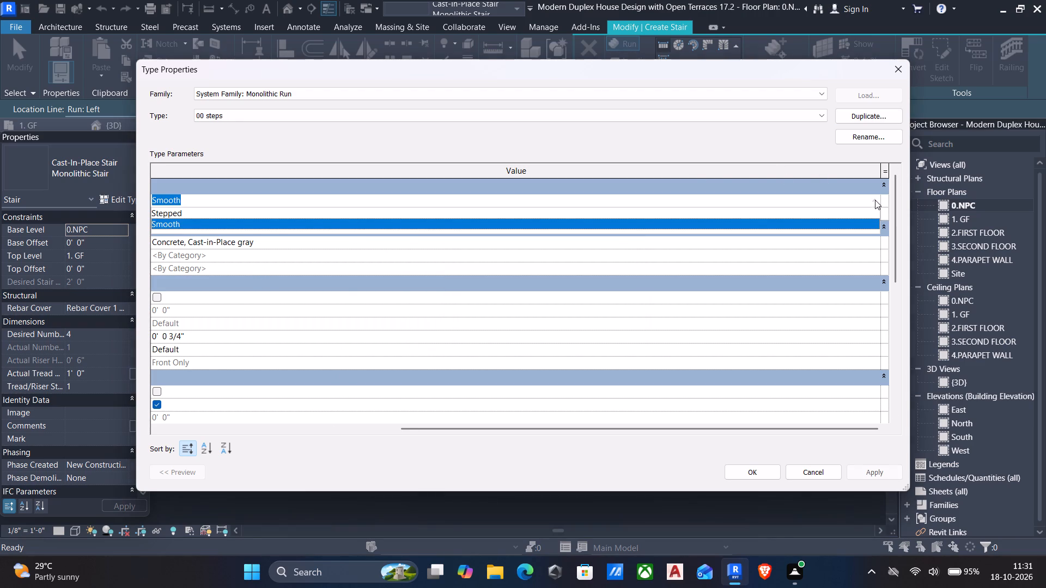
pyautogui.click(177, 212)
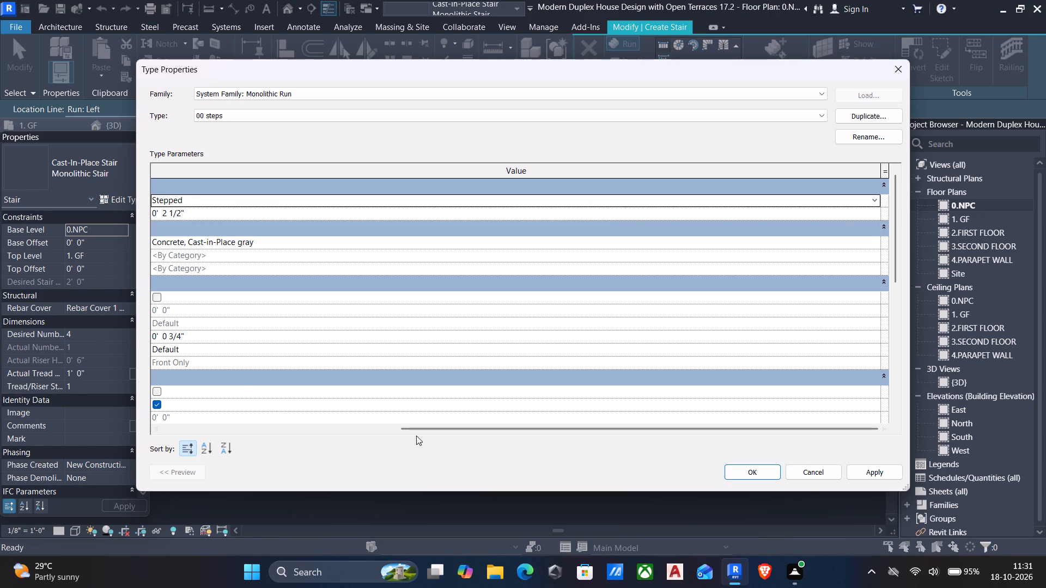
pyautogui.moveTo(416, 430); pyautogui.dragTo(174, 442)
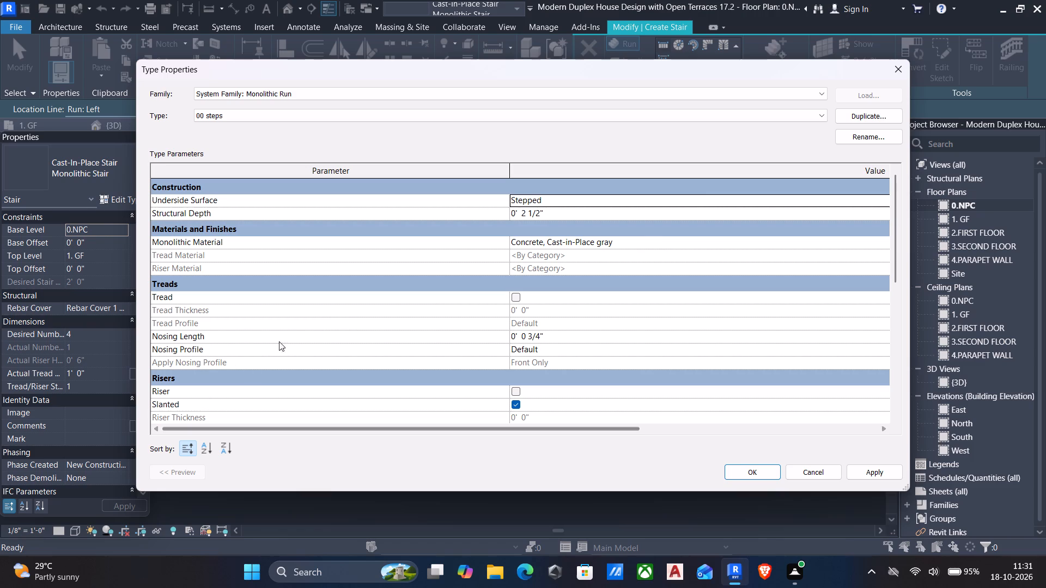
pyautogui.click(621, 217)
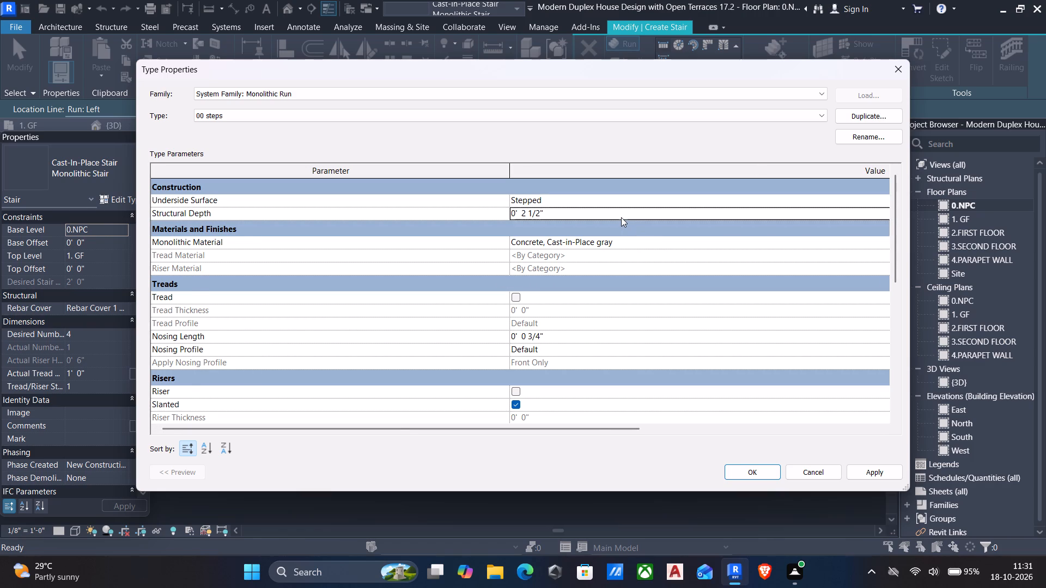
pyautogui.write('450')
pyautogui.write('mm')
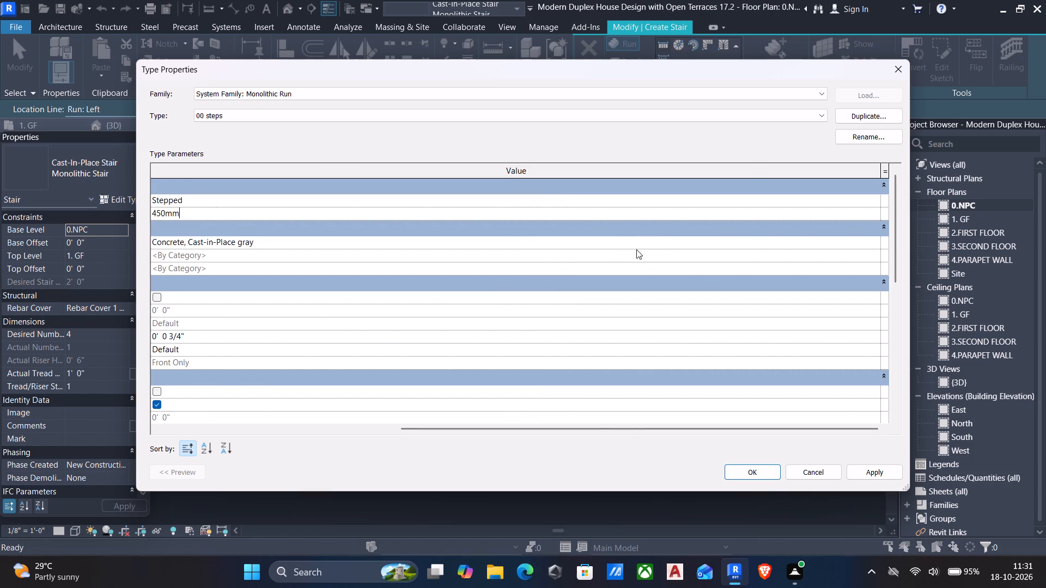
pyautogui.click(883, 471)
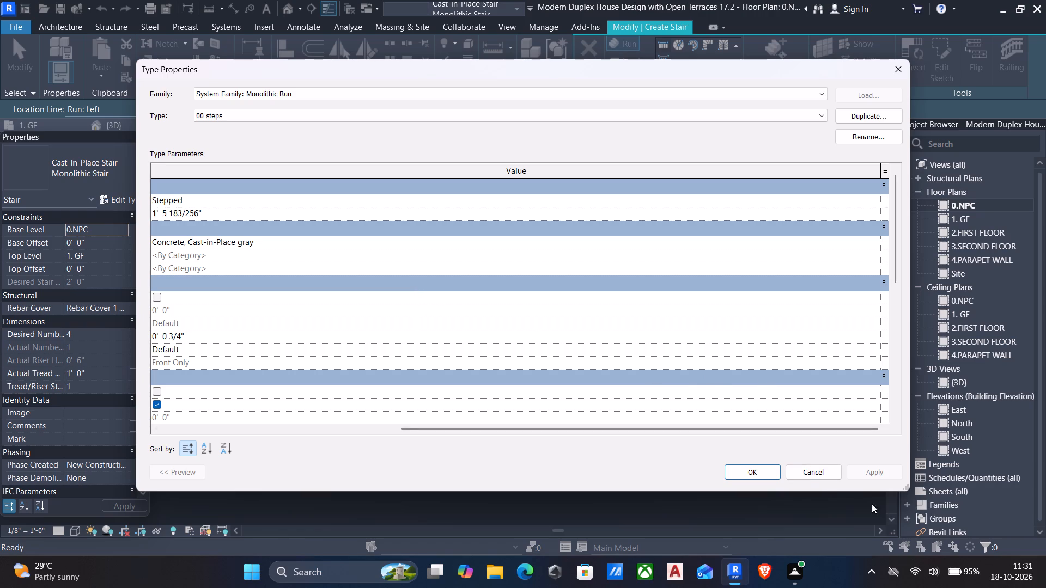
pyautogui.click(753, 467)
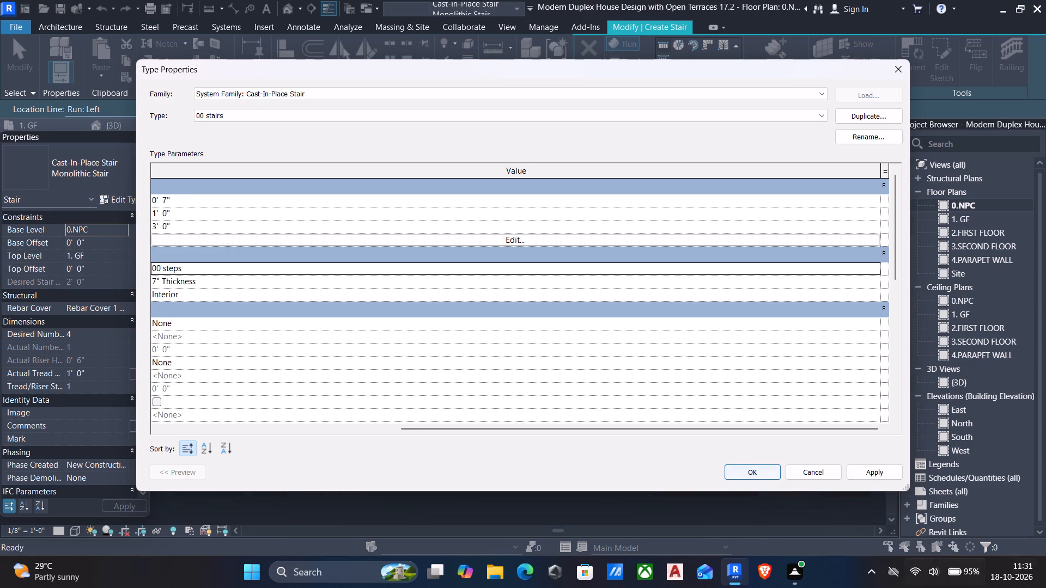
pyautogui.click(877, 474)
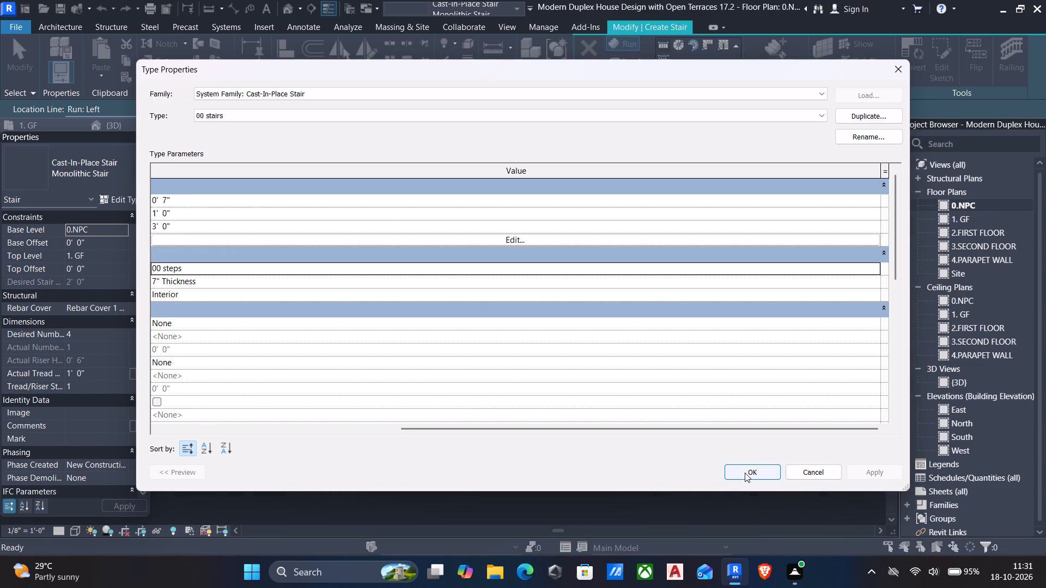
pyautogui.click(745, 473)
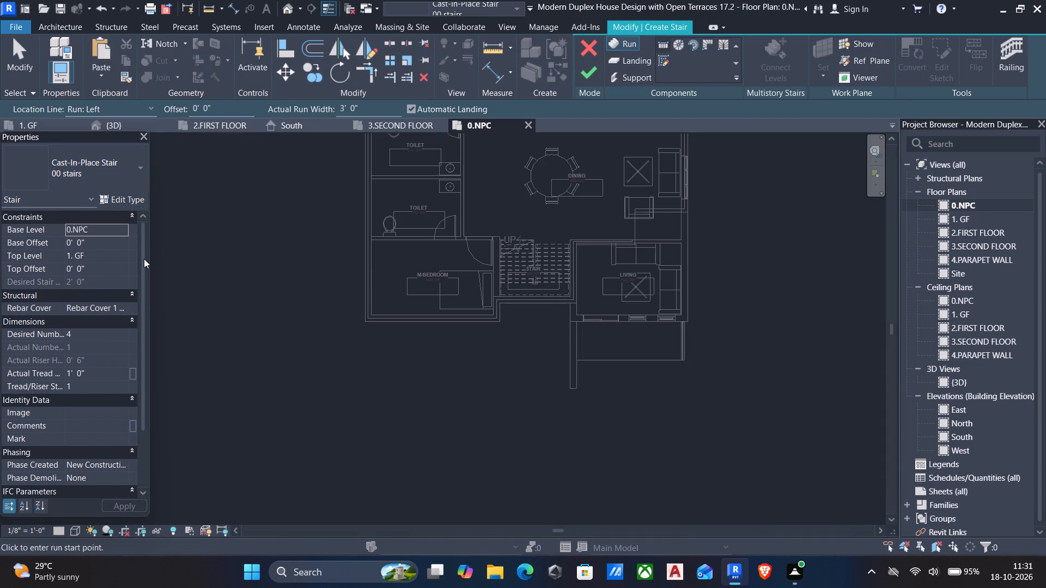
# Set the new stair's top level to 1. GF.
pyautogui.click(124, 253)
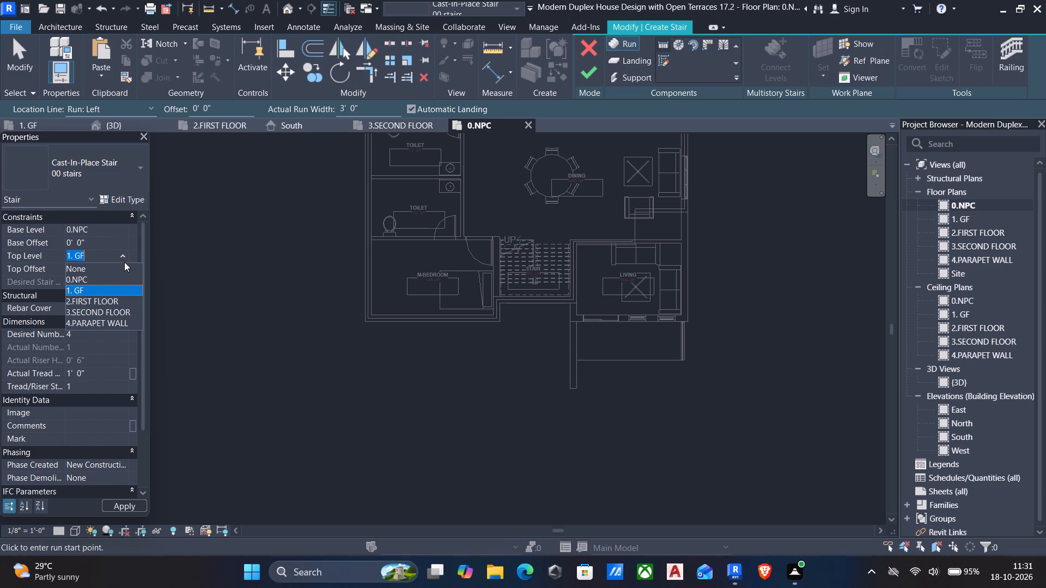
pyautogui.click(92, 289)
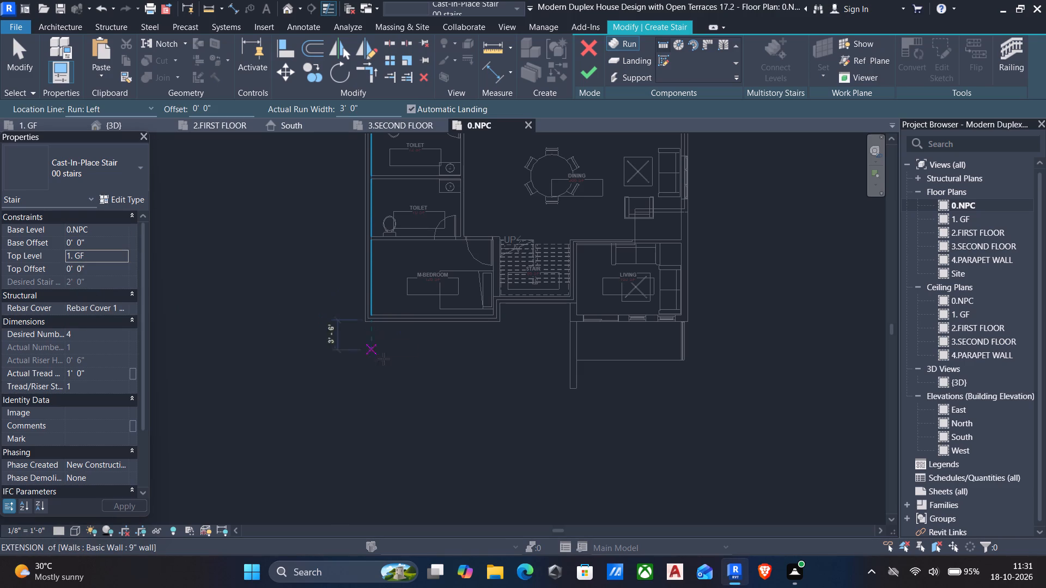
# Start a sketched stair run and draw a 600 mm boundary line outward from the porch slab's front corner along the projecting generic model wall.
pyautogui.moveTo(486, 397); pyautogui.dragTo(403, 358, button='middle')
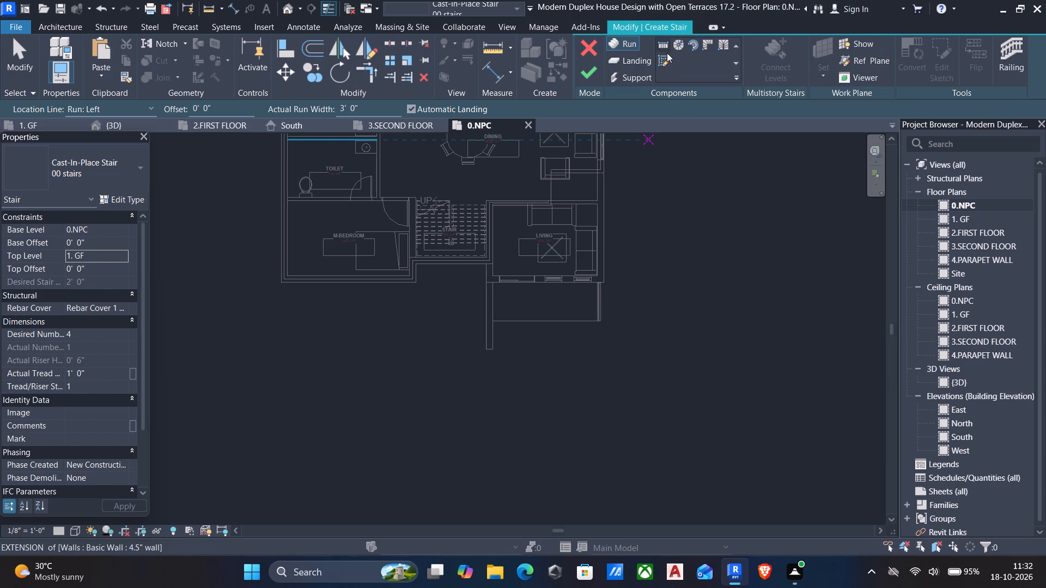
pyautogui.click(665, 56)
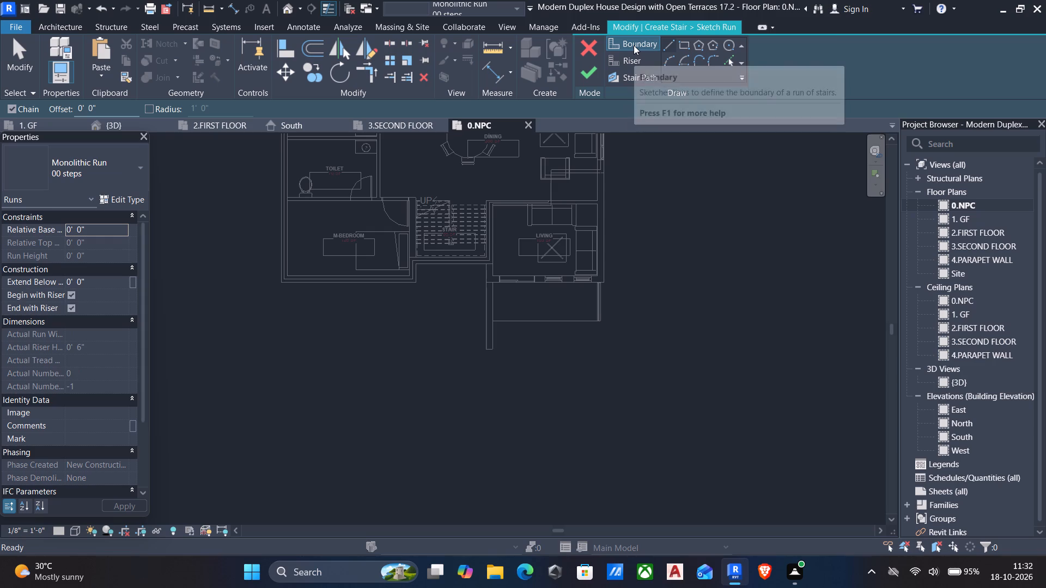
pyautogui.click(634, 45)
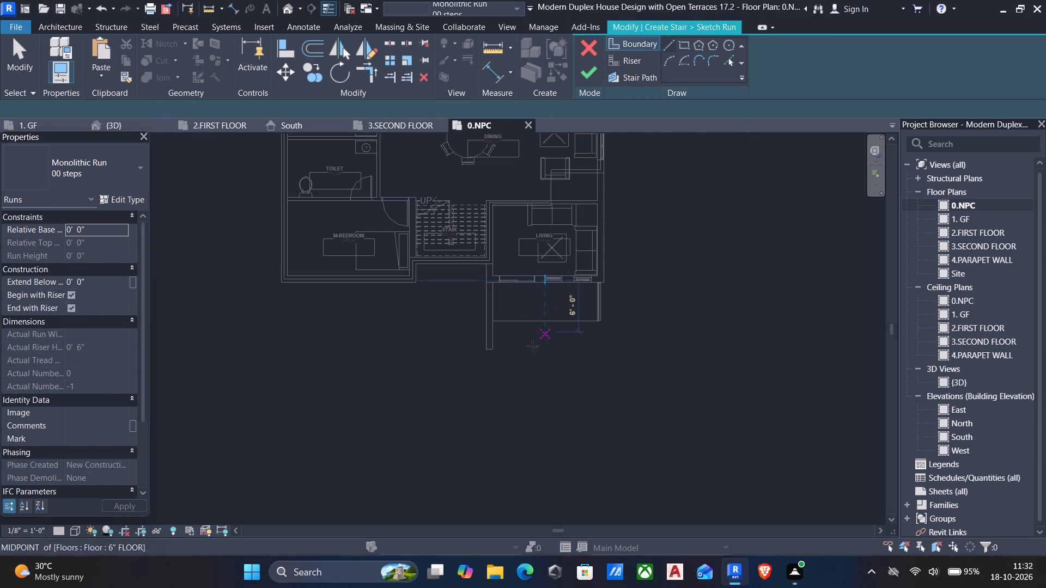
pyautogui.scroll(9, 526, 352)
pyautogui.moveTo(475, 313); pyautogui.dragTo(415, 392, button='middle')
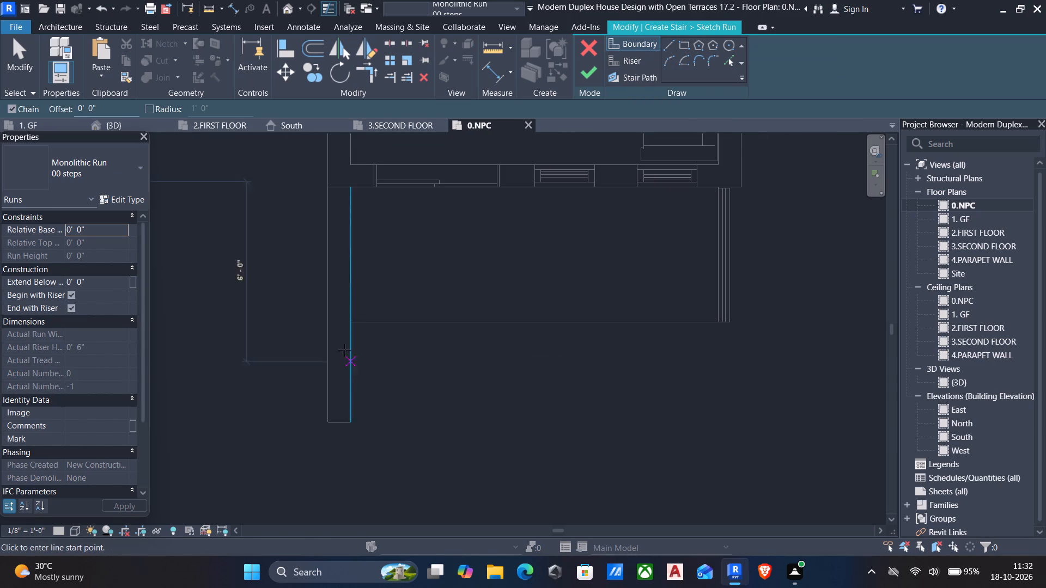
pyautogui.click(347, 322)
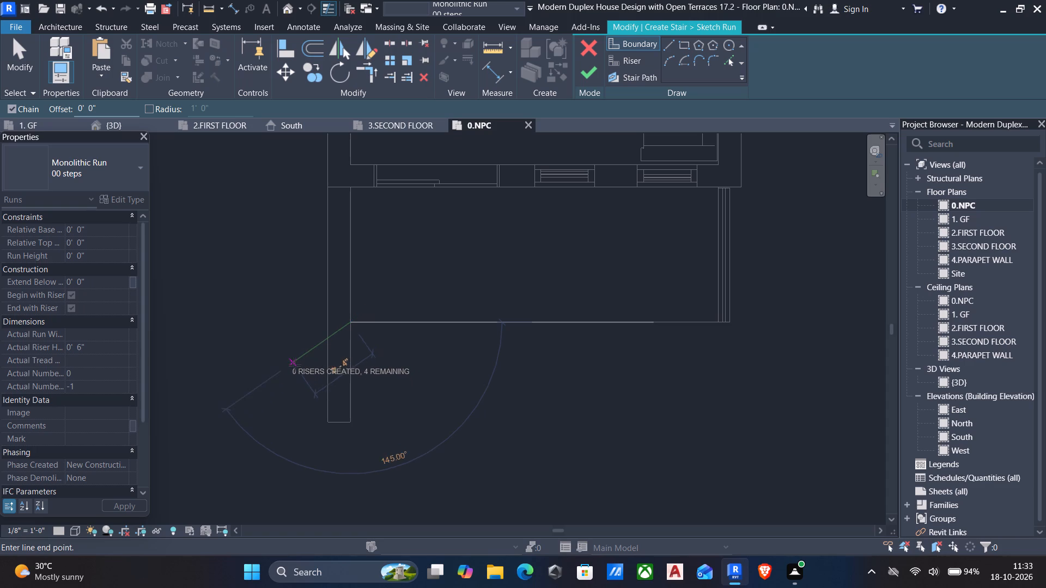
pyautogui.scroll(4, 360, 352)
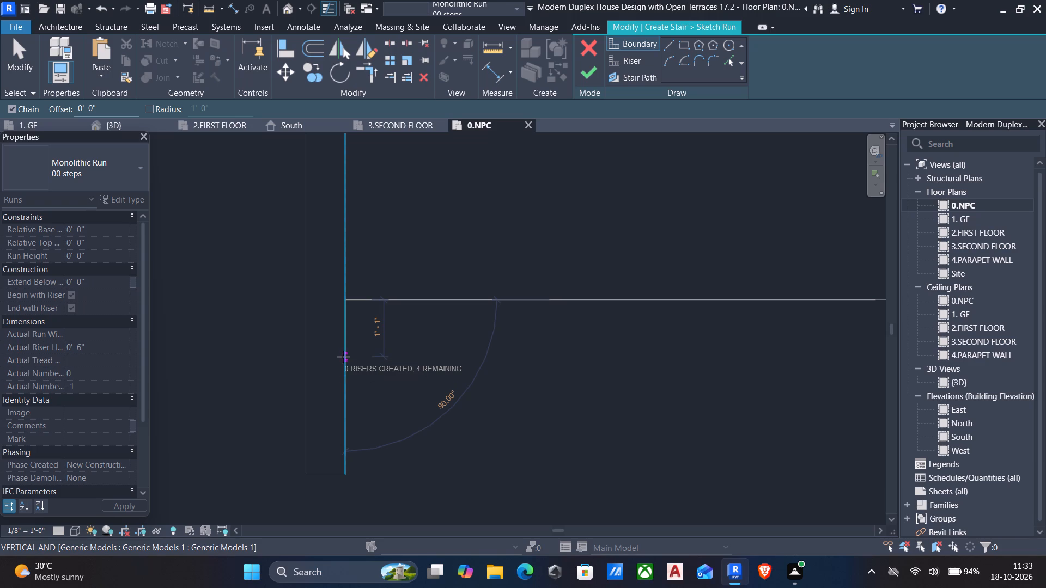
pyautogui.write('600')
pyautogui.press('m')
pyautogui.press('m')
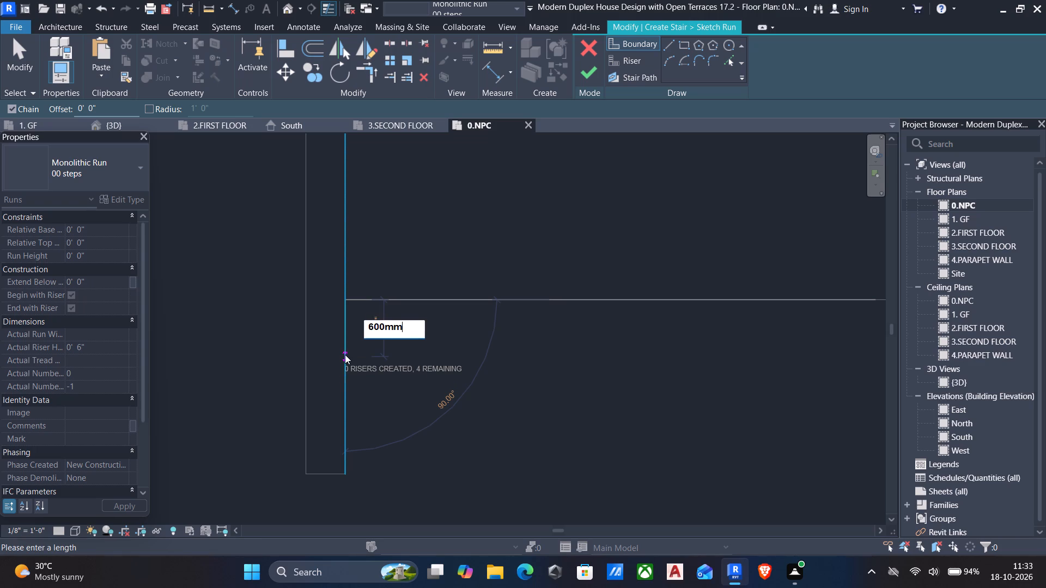
pyautogui.press('Return')
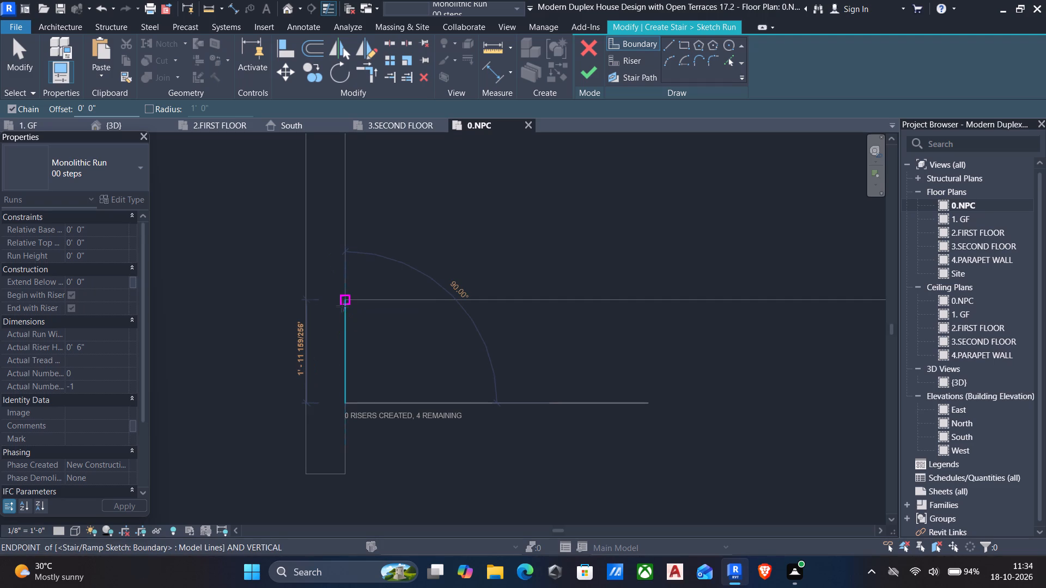
# Continue the run boundary 12'-7 1/2" parallel to the slab's front edge, and return it to the outer corner of the 4.5" wall.
pyautogui.moveTo(475, 401); pyautogui.dragTo(467, 401, button='middle')
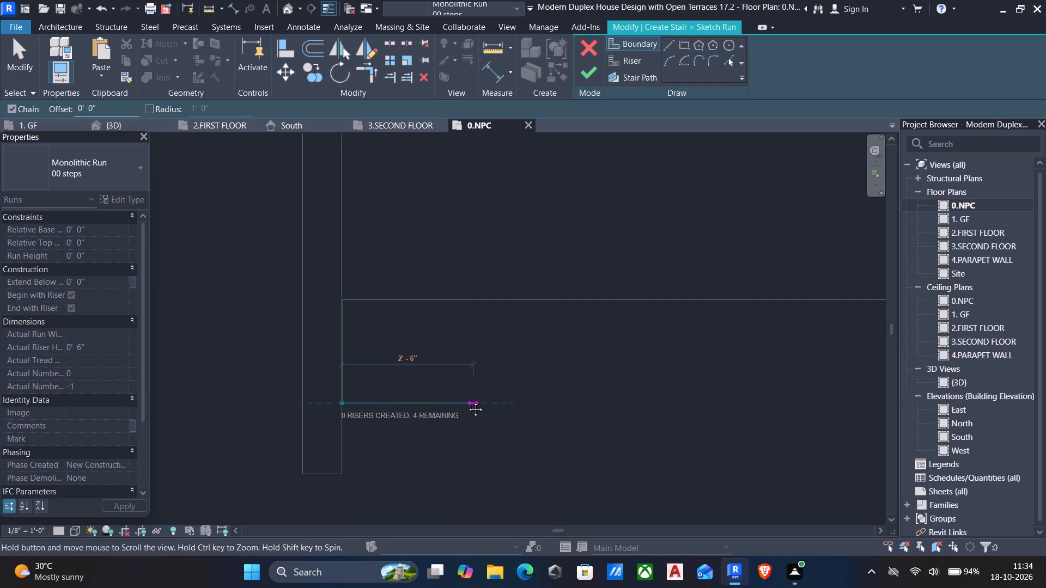
pyautogui.moveTo(467, 401); pyautogui.dragTo(415, 398, button='middle')
pyautogui.scroll(-3, 416, 398)
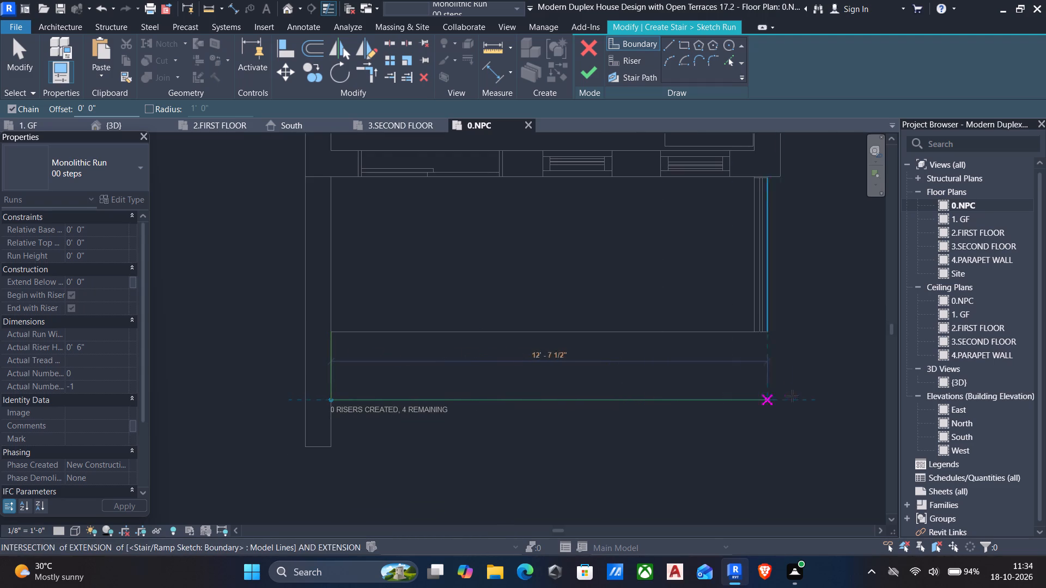
pyautogui.scroll(4, 768, 394)
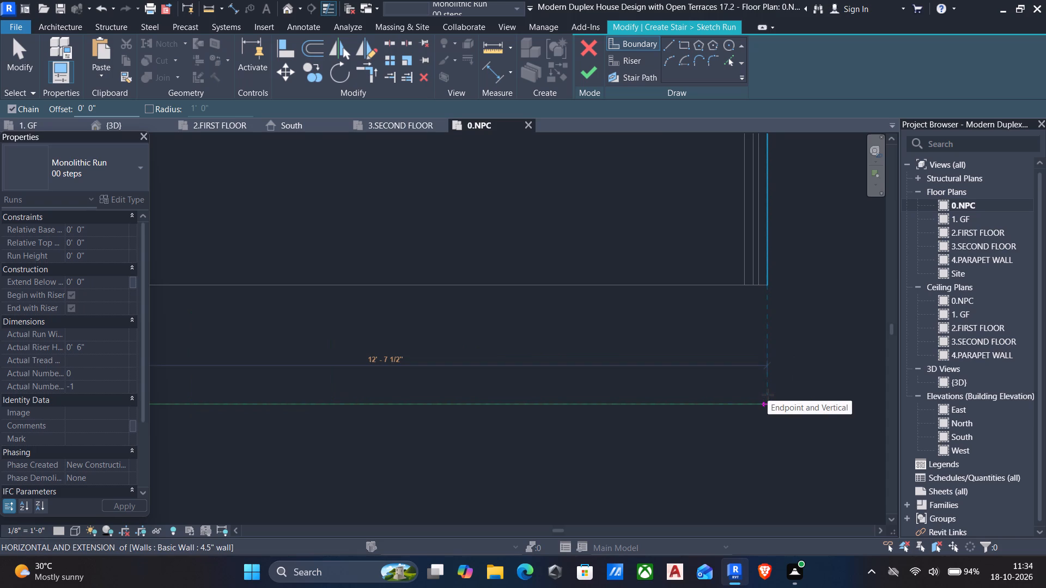
pyautogui.click(768, 395)
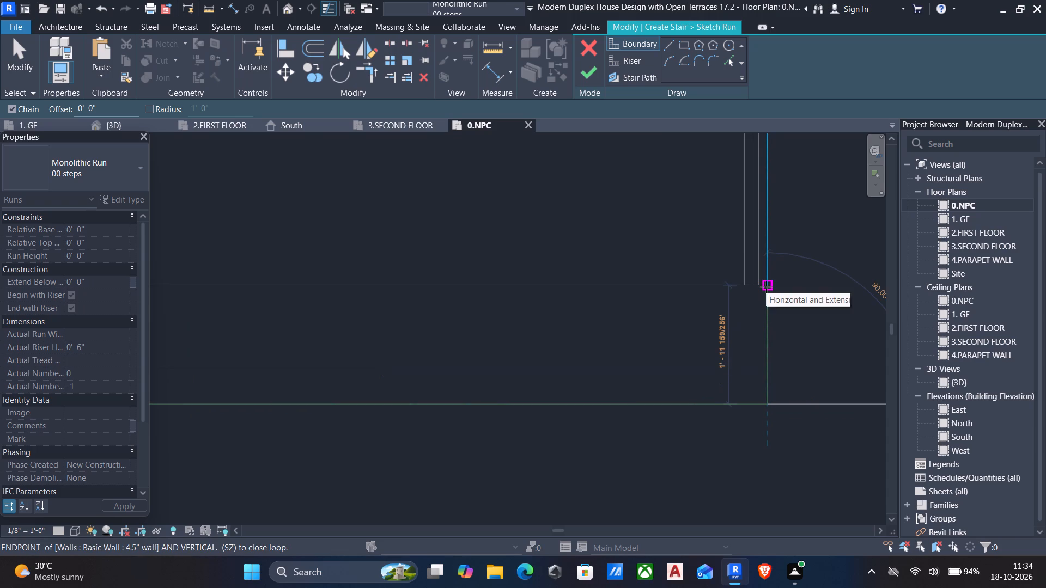
pyautogui.click(766, 287)
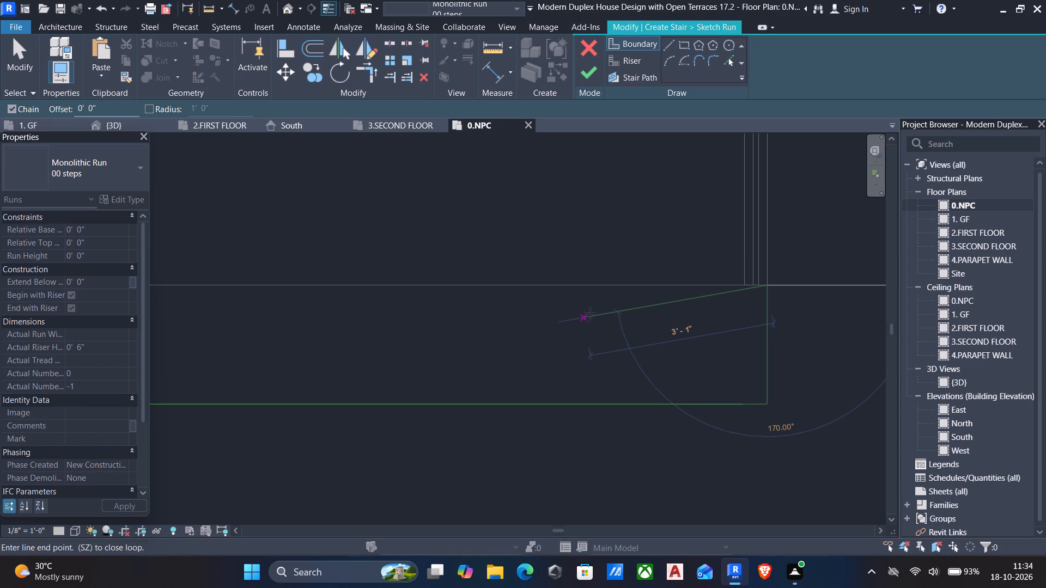
pyautogui.press('Escape')
pyautogui.scroll(-1, 599, 329)
pyautogui.press('Escape')
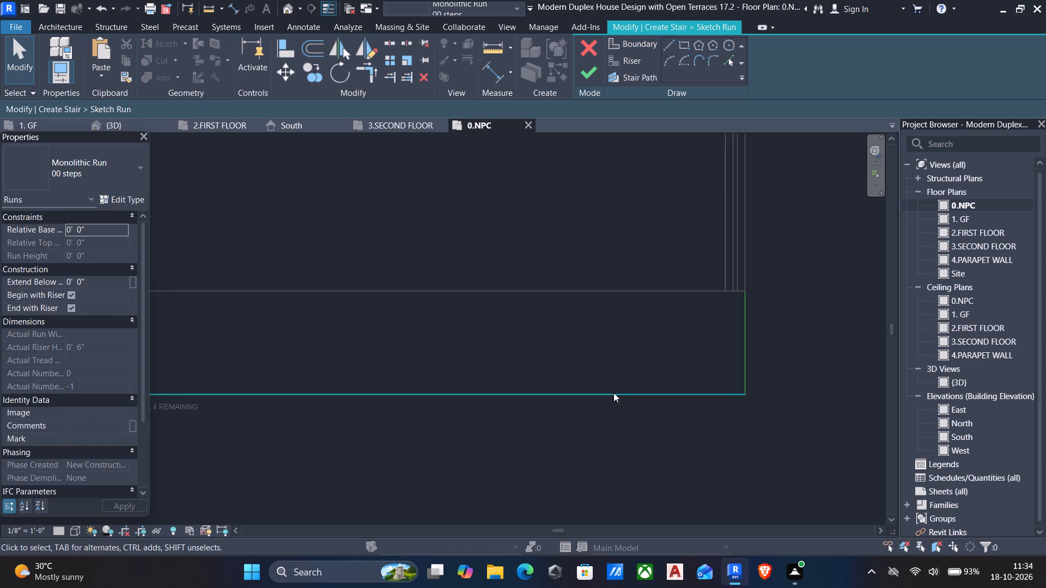
# Delete the long front boundary line that joins the two side boundaries of the run.
pyautogui.click(613, 393)
pyautogui.press('Delete')
# Draw 12'-7 1/2" riser lines along the porch slab's front edge and between the outer ends of the two side boundaries.
pyautogui.moveTo(587, 387); pyautogui.dragTo(811, 365, button='middle')
pyautogui.scroll(-3, 834, 366)
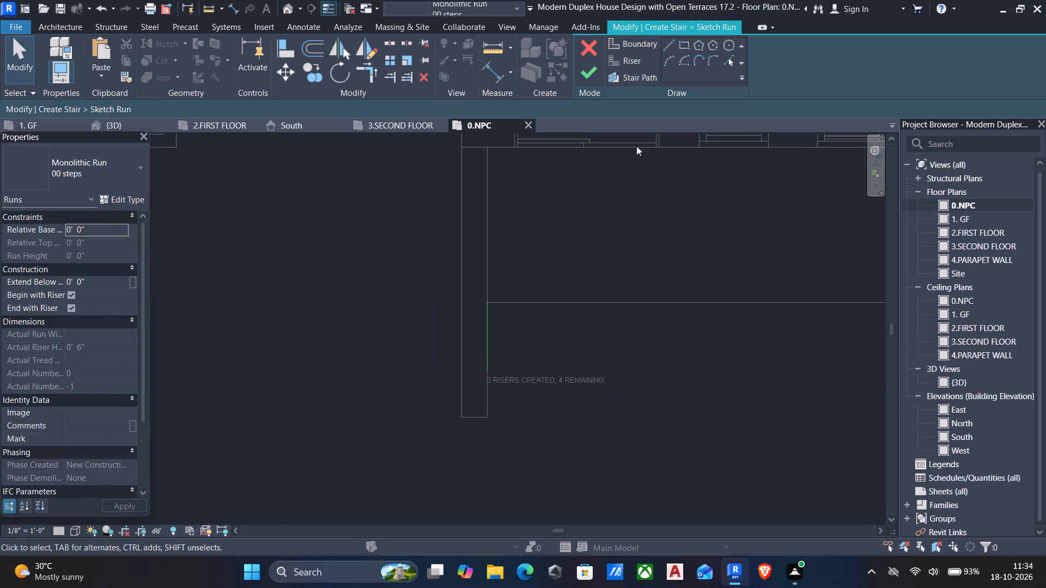
pyautogui.click(627, 60)
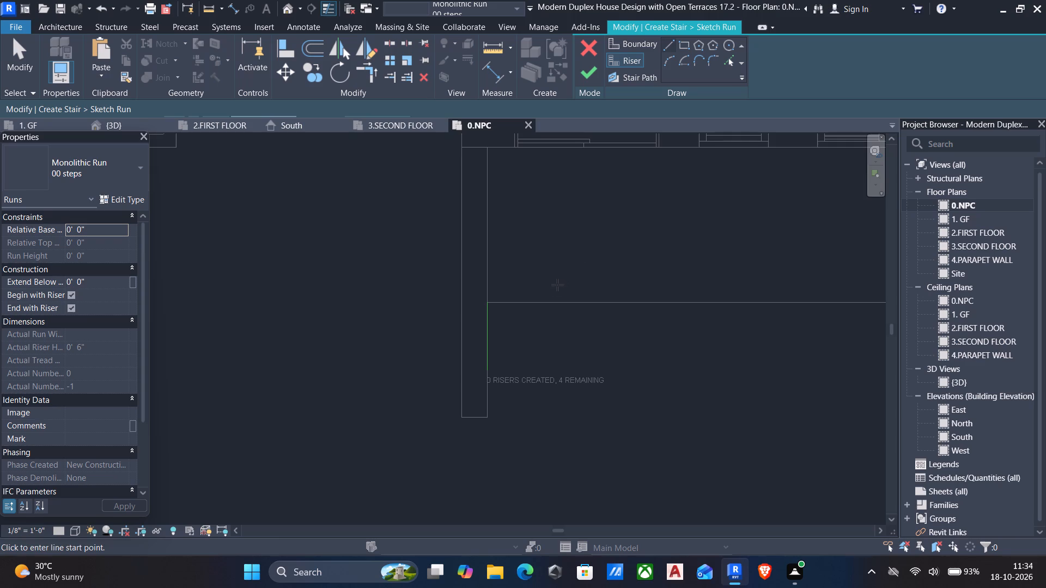
pyautogui.moveTo(549, 297); pyautogui.dragTo(418, 305, button='middle')
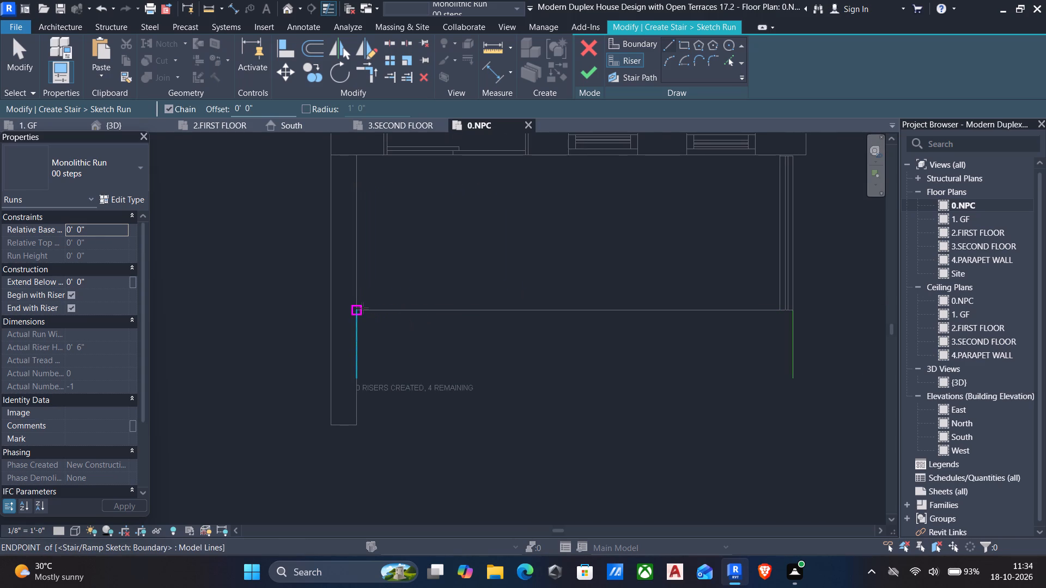
pyautogui.click(362, 308)
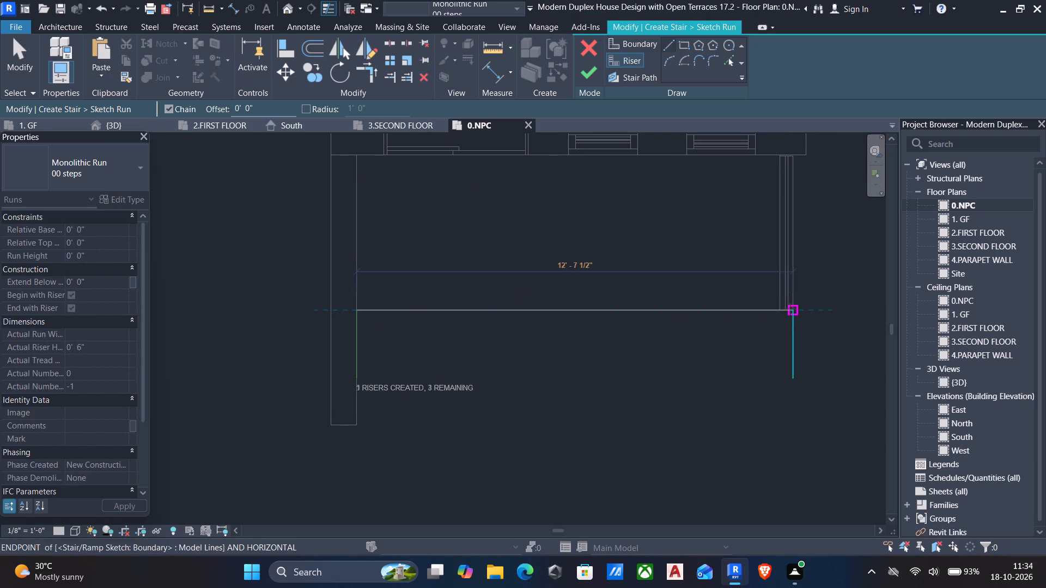
pyautogui.click(790, 309)
pyautogui.press('Escape')
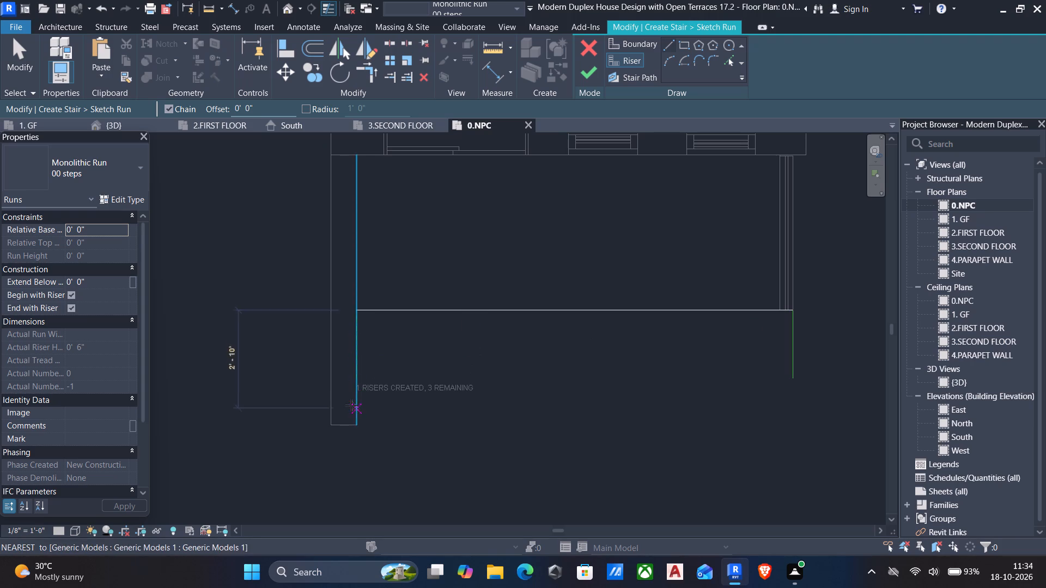
pyautogui.scroll(4, 355, 401)
pyautogui.scroll(-5, 405, 349)
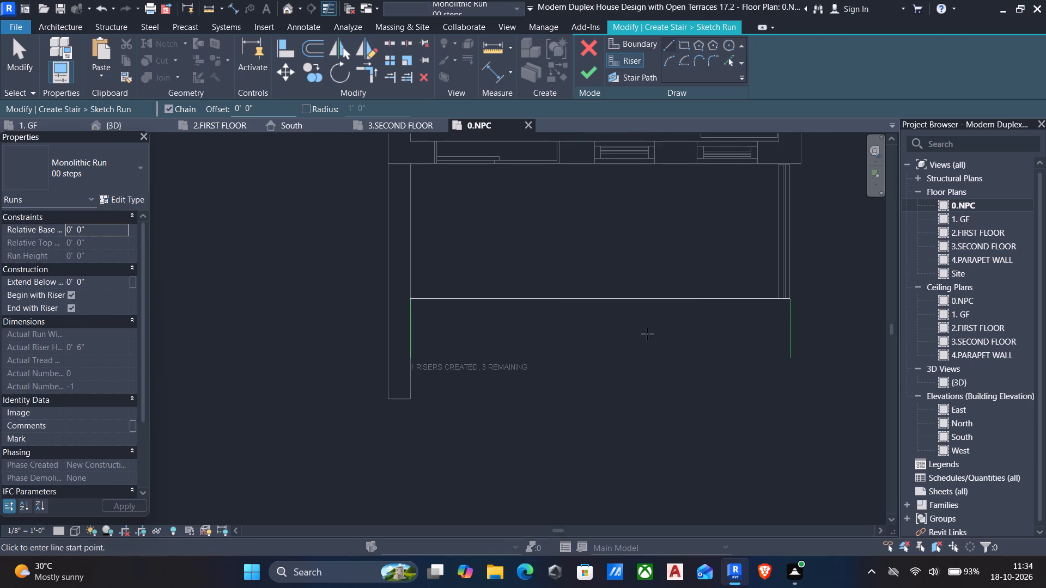
pyautogui.click(787, 357)
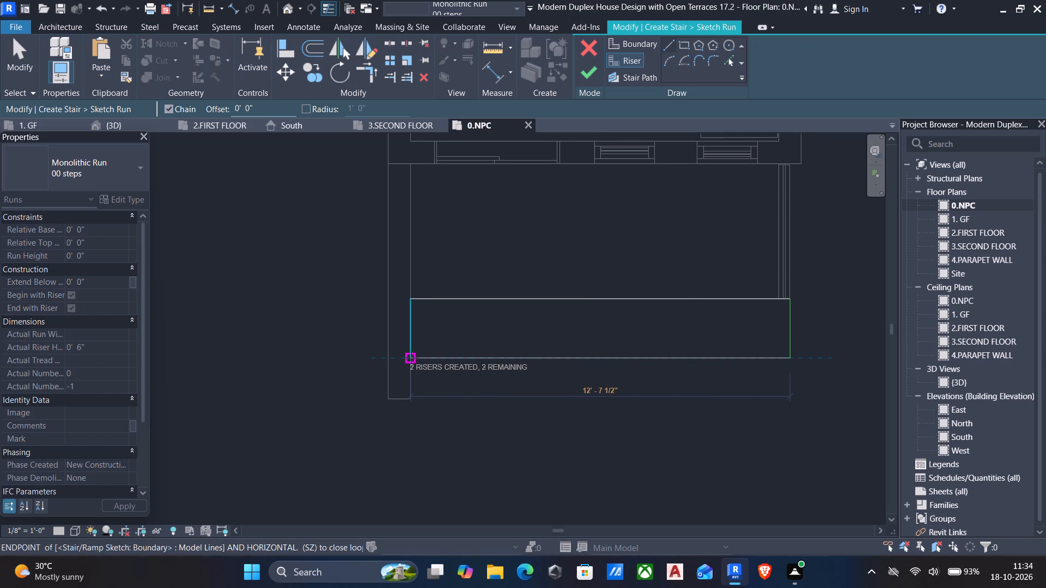
pyautogui.click(411, 358)
pyautogui.press('Escape')
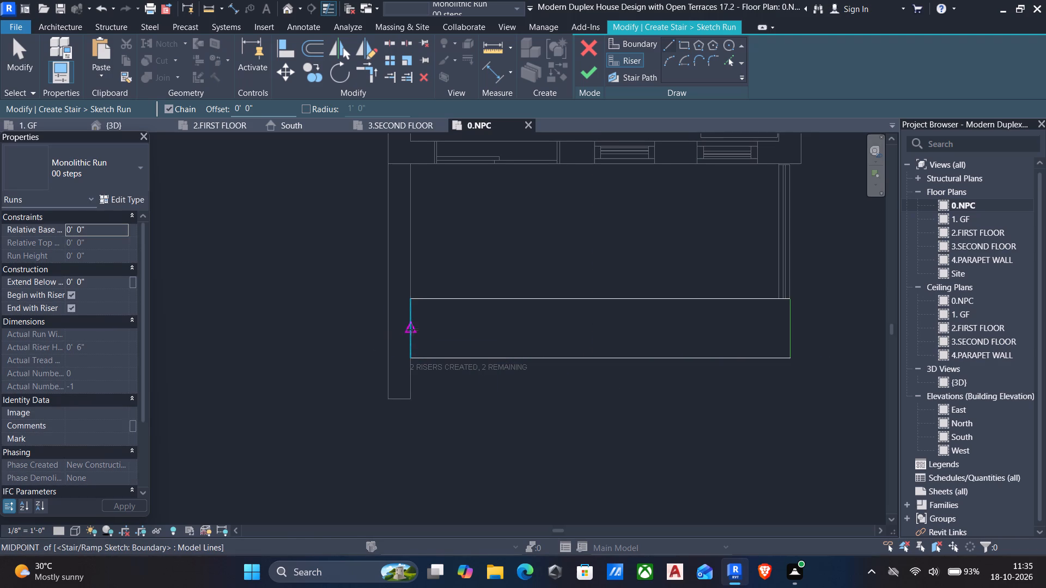
# Add a middle riser between the midpoints of the two side boundaries and finish the run sketch.
pyautogui.click(412, 327)
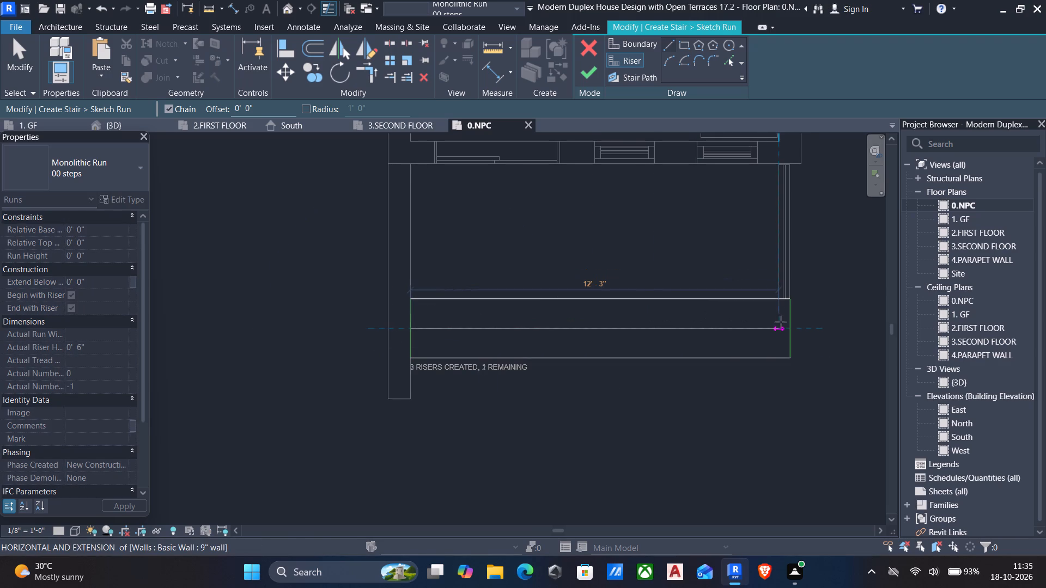
pyautogui.click(789, 330)
pyautogui.press('Escape')
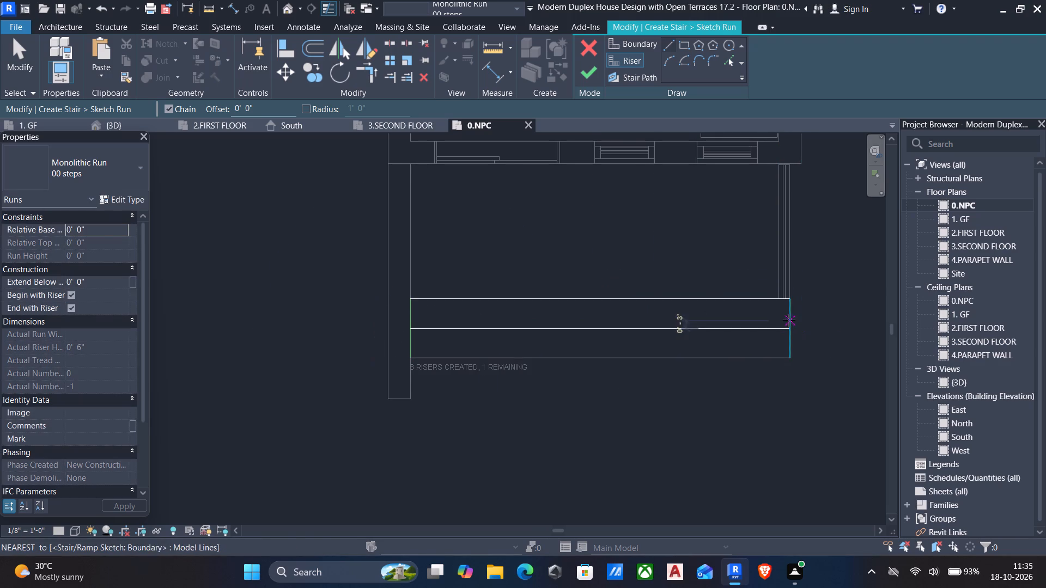
pyautogui.click(586, 77)
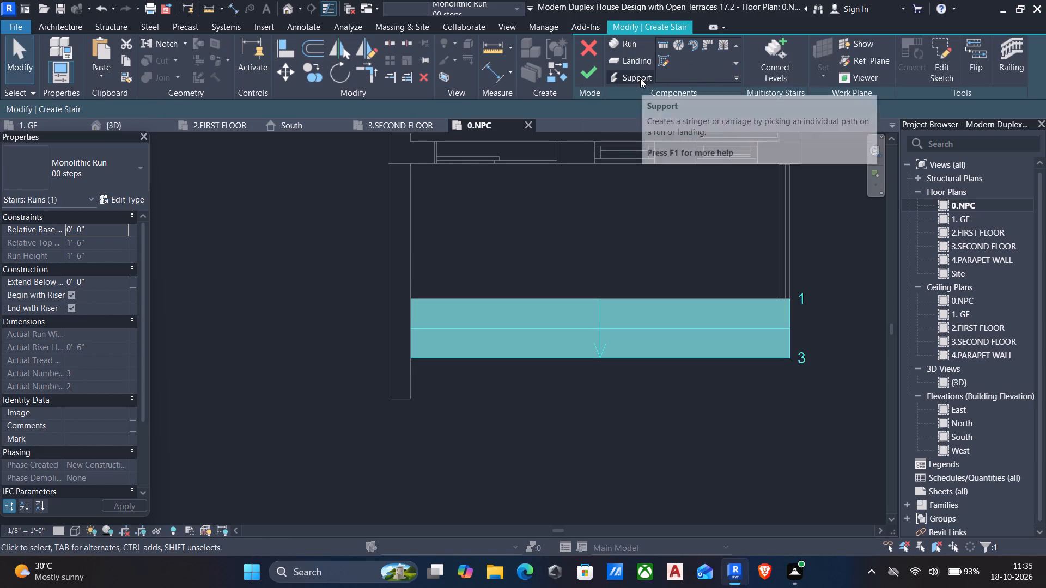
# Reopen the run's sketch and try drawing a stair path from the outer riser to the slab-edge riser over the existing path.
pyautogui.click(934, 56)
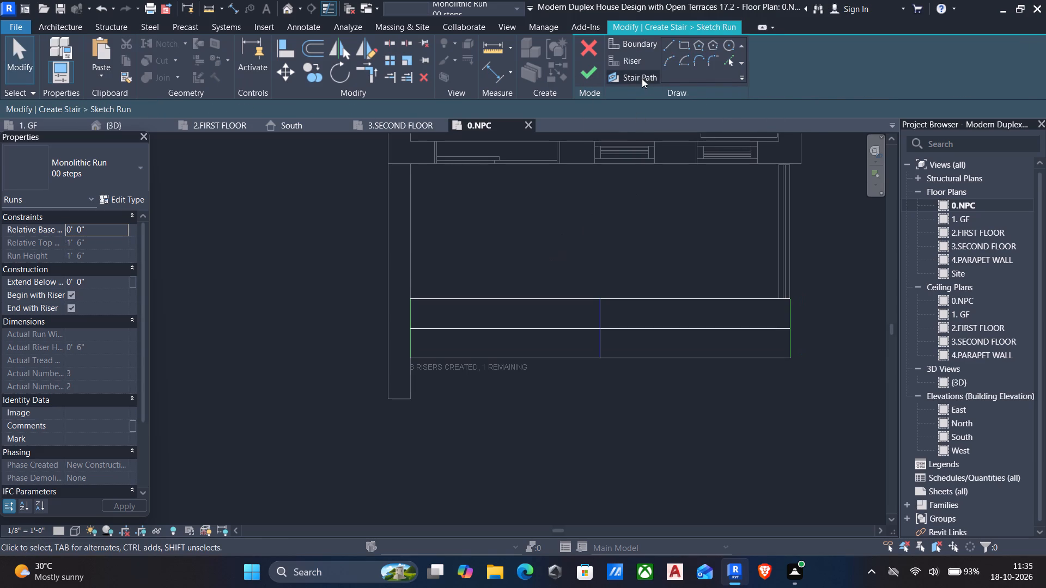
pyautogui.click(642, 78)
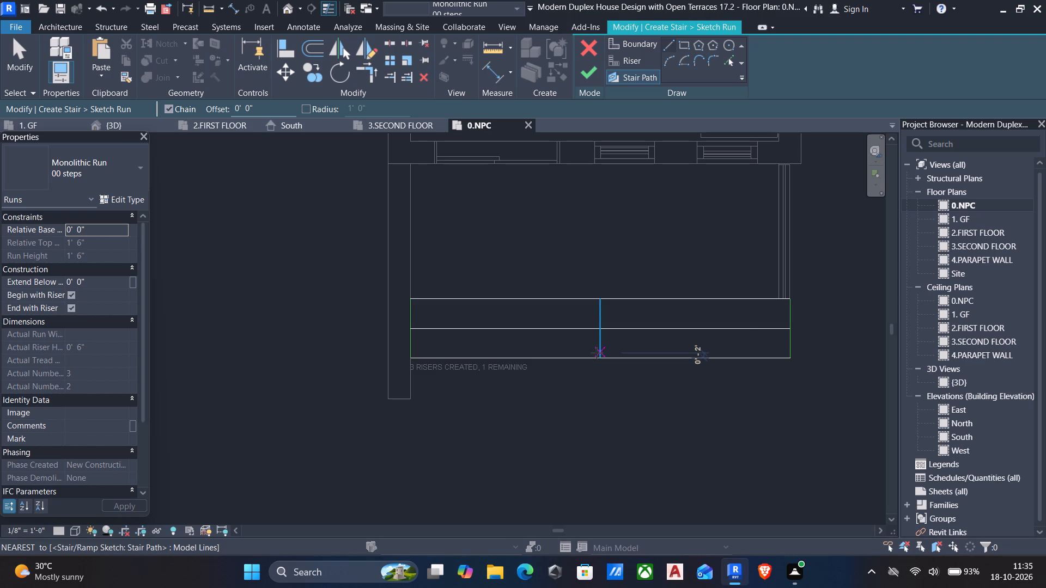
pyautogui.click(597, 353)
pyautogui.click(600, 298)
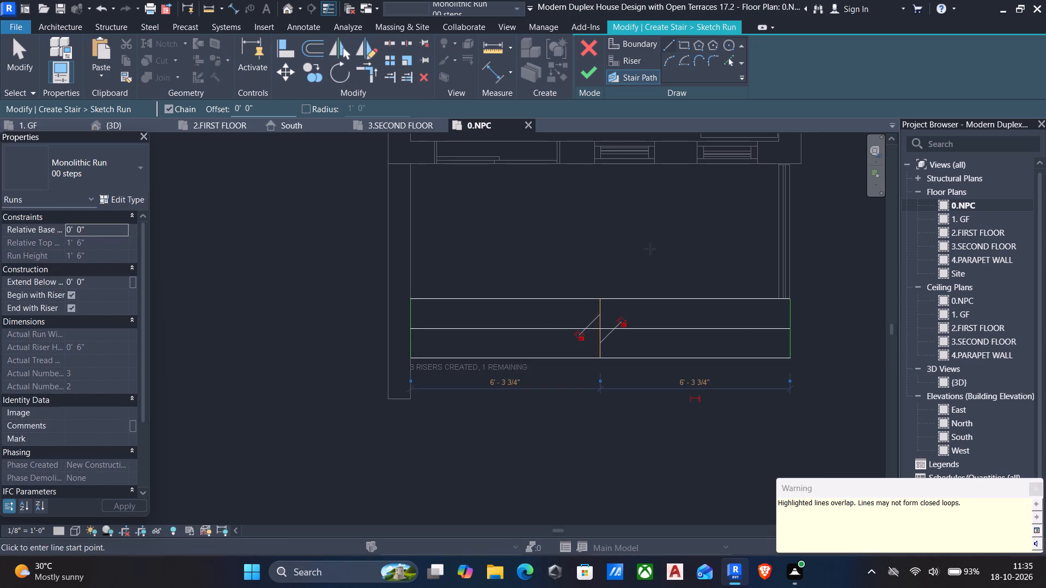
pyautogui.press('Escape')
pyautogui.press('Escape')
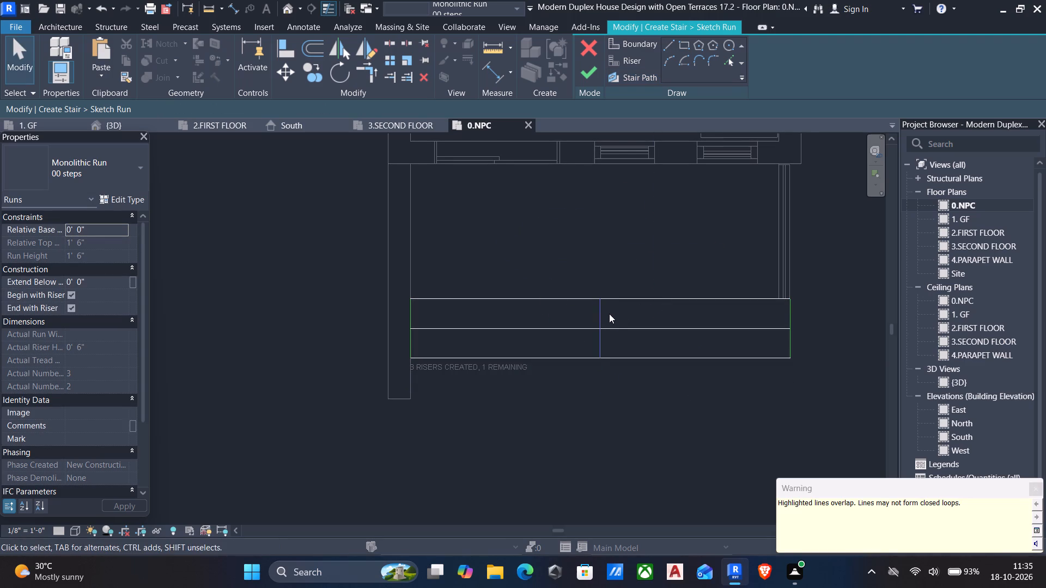
# Replace the overlapping stair paths with one centred path from the outer riser to the slab-edge riser, and finish the sketch and stair.
pyautogui.click(604, 313)
pyautogui.press('Delete')
pyautogui.click(601, 313)
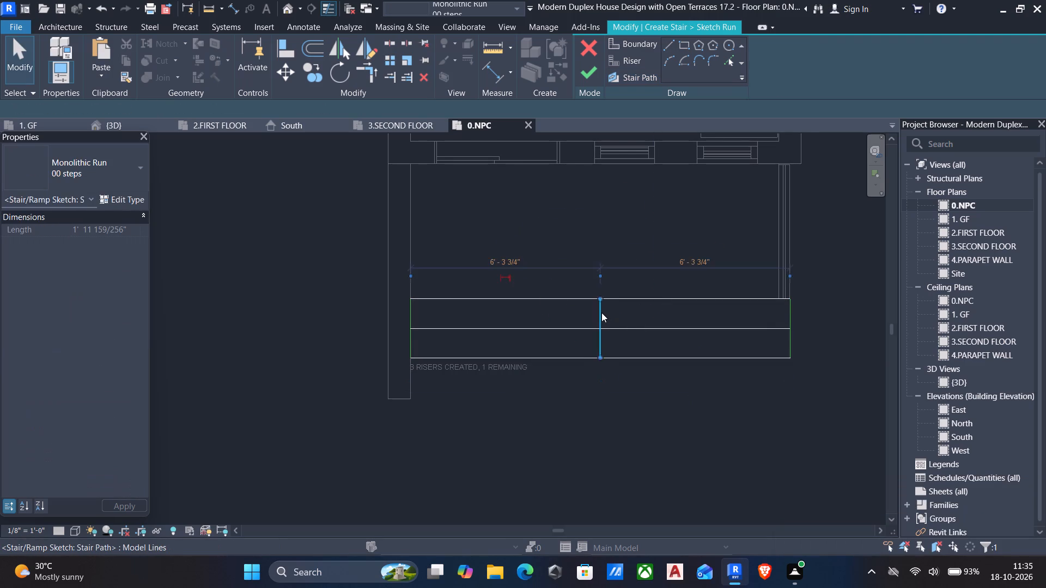
pyautogui.press('Delete')
pyautogui.click(636, 70)
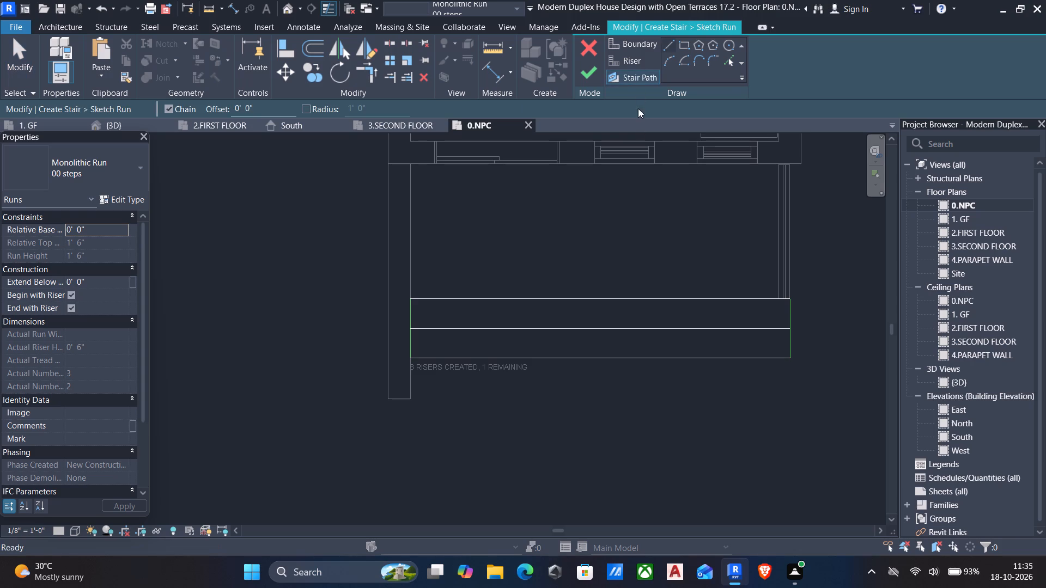
pyautogui.click(600, 355)
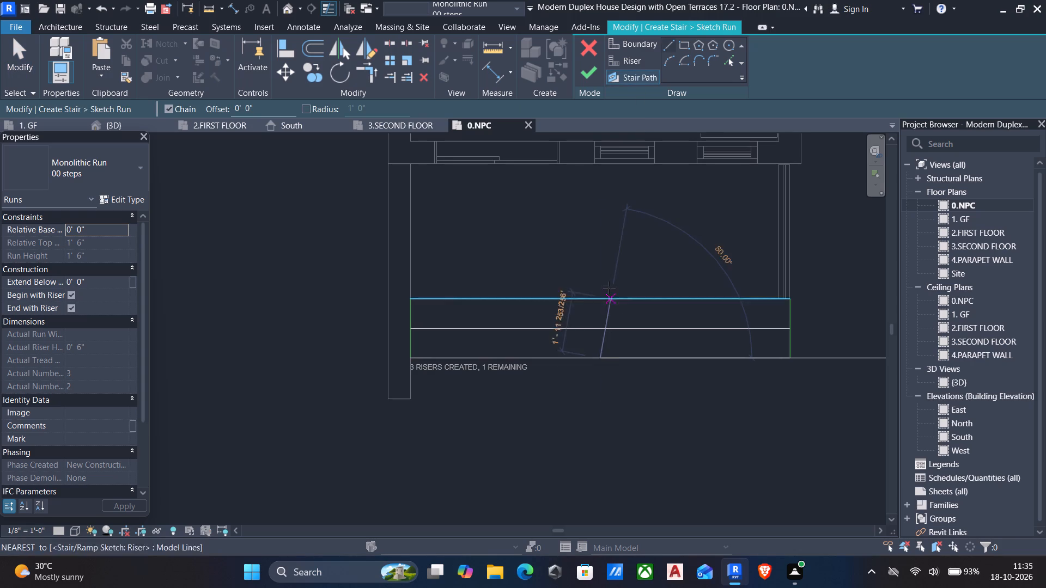
pyautogui.click(601, 299)
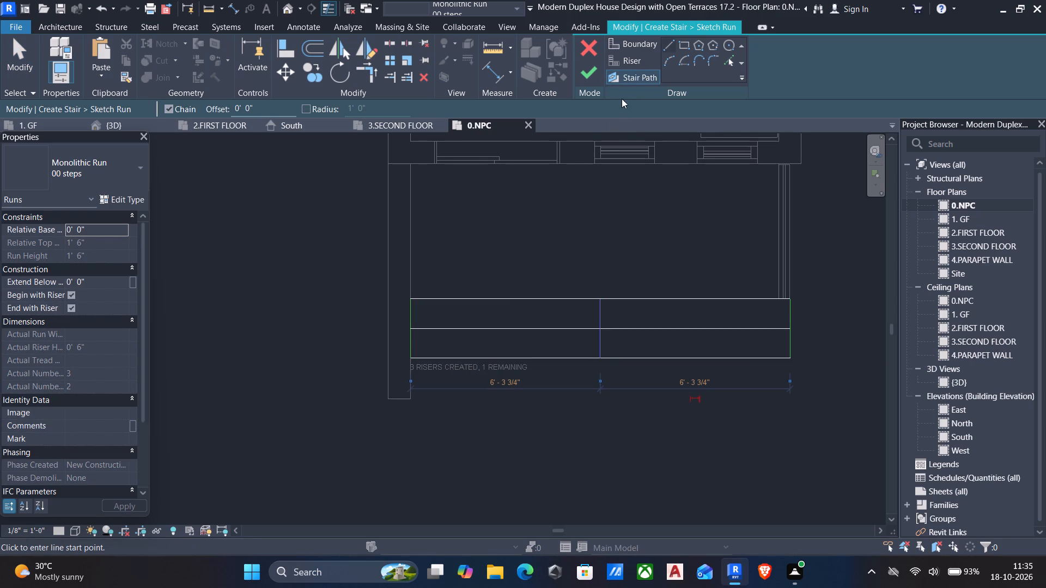
pyautogui.click(587, 75)
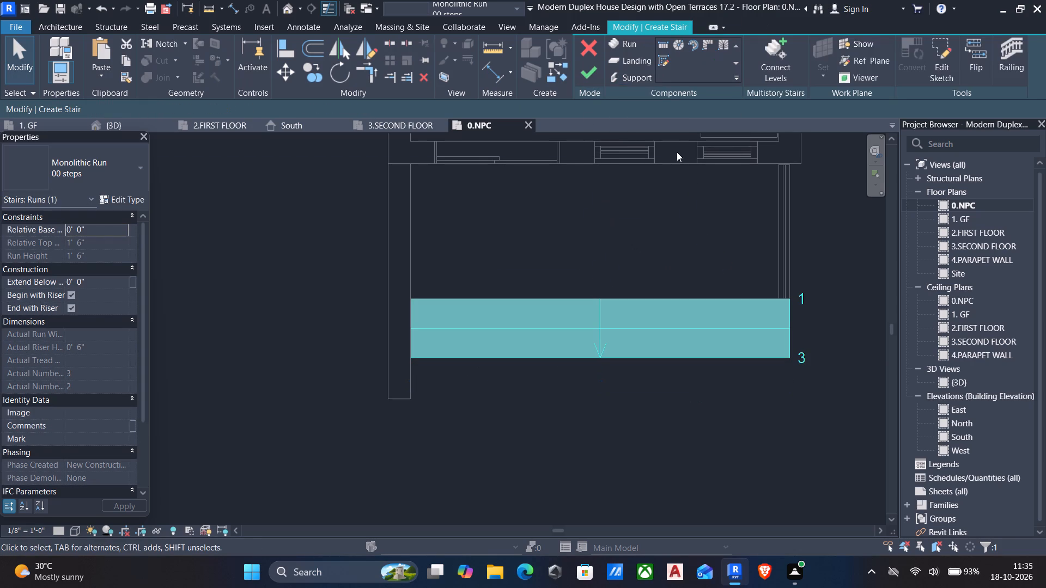
pyautogui.click(586, 75)
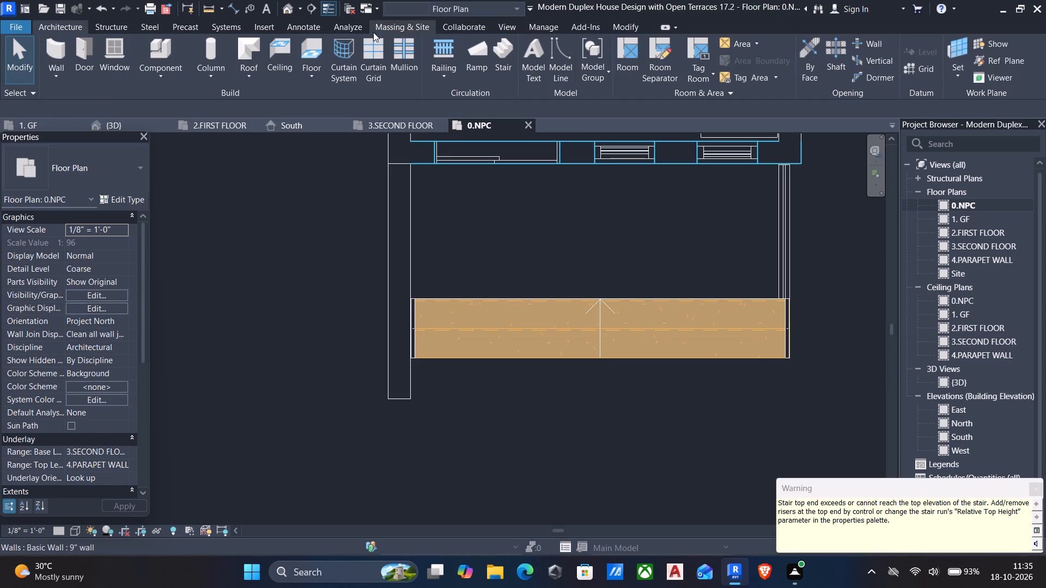
# Examine the new entrance steps against the porch slab in the 3D view.
pyautogui.click(284, 5)
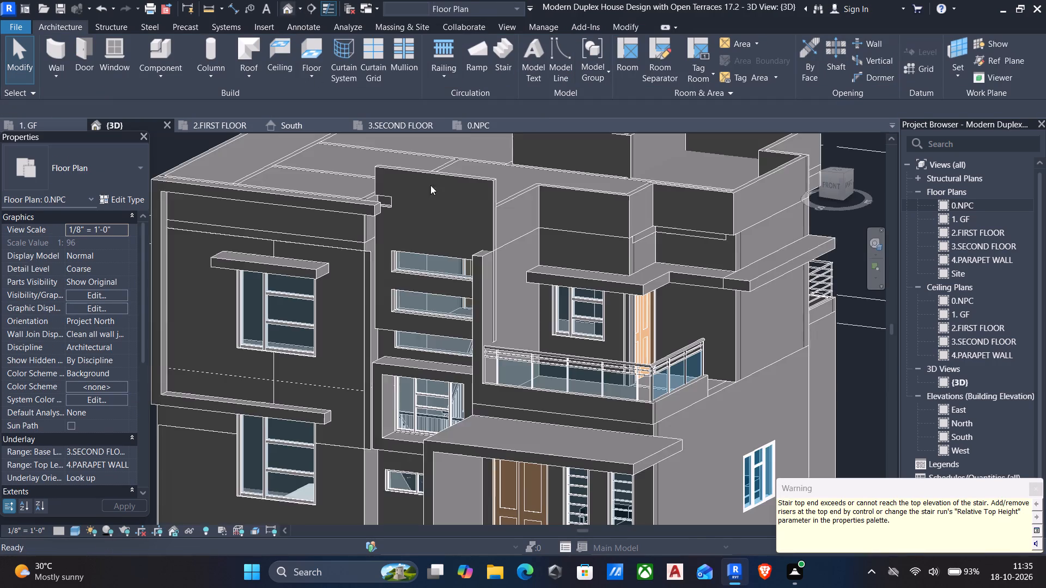
pyautogui.scroll(-7, 671, 358)
pyautogui.moveTo(666, 372); pyautogui.dragTo(688, 333, button='middle')
pyautogui.scroll(6, 687, 335)
pyautogui.moveTo(581, 460); pyautogui.dragTo(613, 351, button='middle')
pyautogui.scroll(1, 613, 352)
pyautogui.moveTo(613, 351); pyautogui.dragTo(613, 352, button='middle')
pyautogui.scroll(9, 658, 358)
pyautogui.moveTo(686, 367); pyautogui.dragTo(708, 261, button='middle')
pyautogui.scroll(6, 708, 260)
pyautogui.scroll(-6, 704, 266)
pyautogui.moveTo(692, 283); pyautogui.dragTo(664, 321, button='middle')
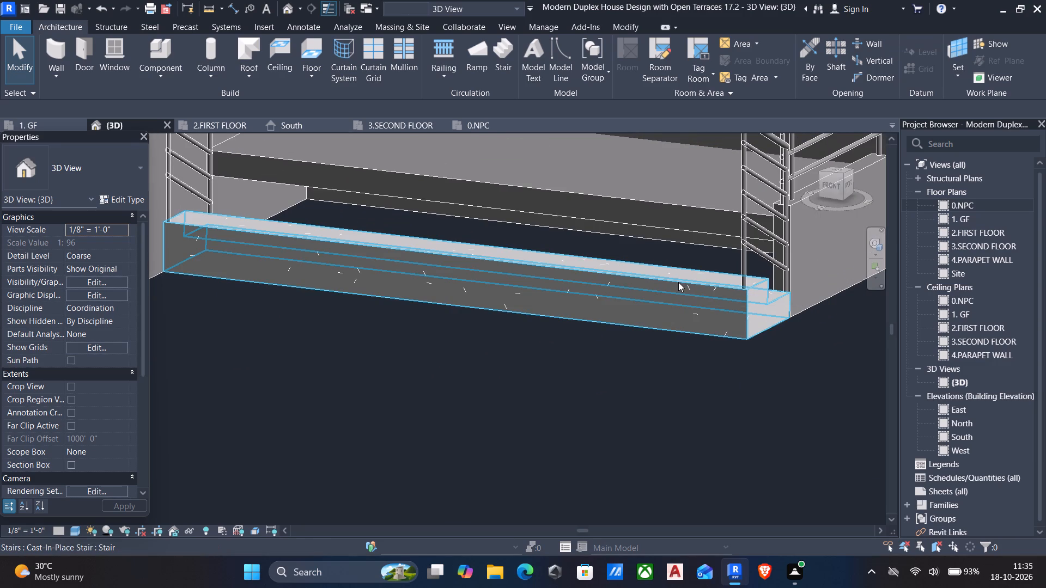
pyautogui.scroll(-4, 678, 289)
pyautogui.moveTo(674, 303); pyautogui.dragTo(660, 334, button='middle')
pyautogui.scroll(-1, 662, 341)
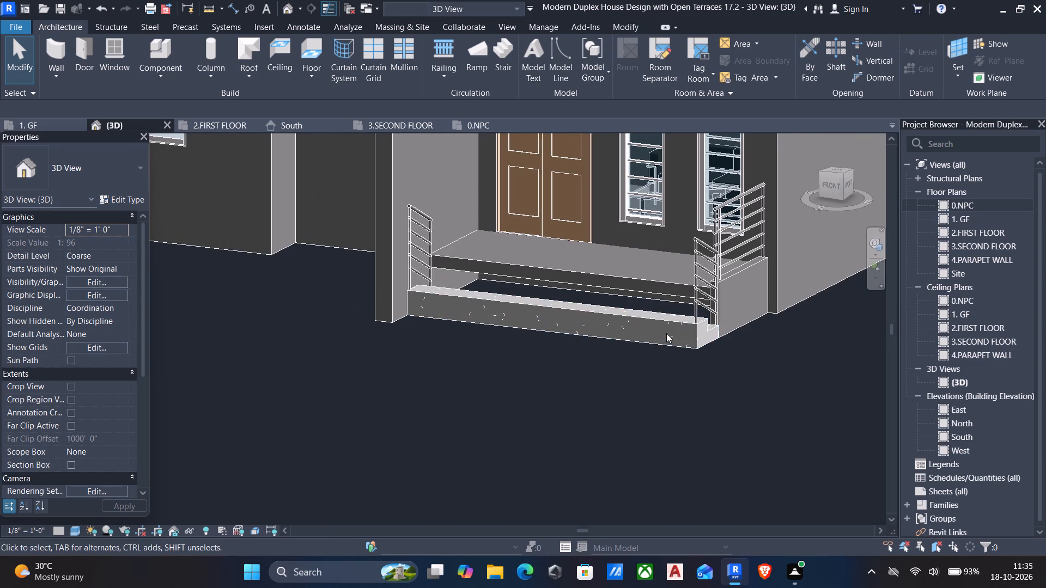
# Edit the cast-in-place entrance stair and flip its run so that it climbs toward the porch slab.
pyautogui.click(669, 316)
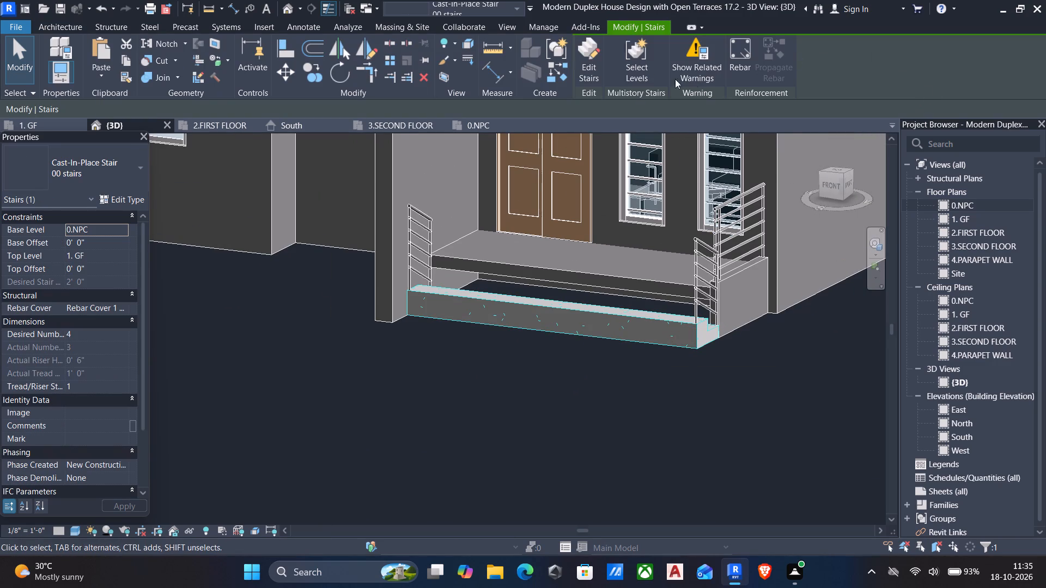
pyautogui.click(597, 71)
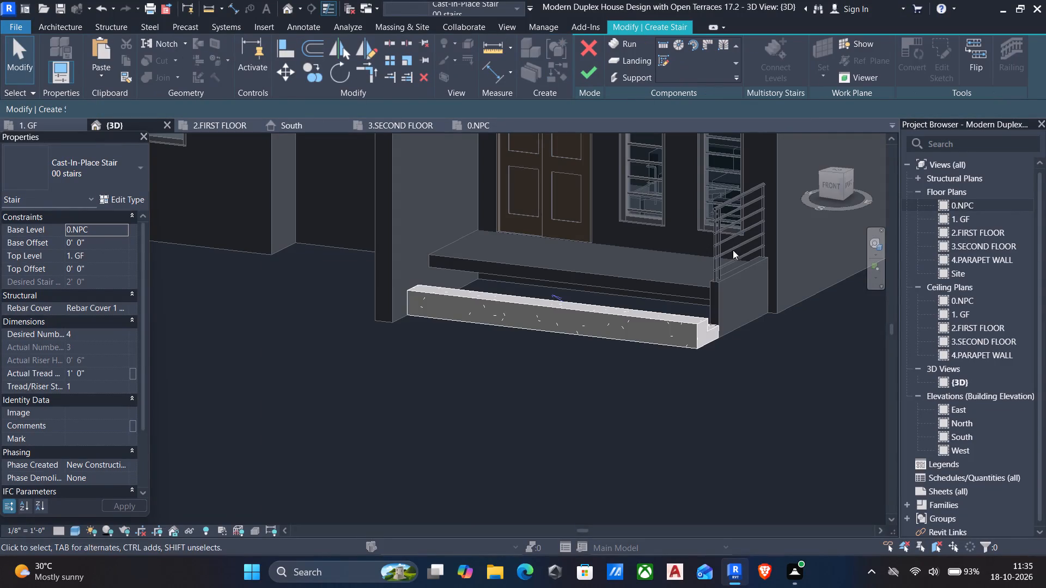
pyautogui.click(630, 317)
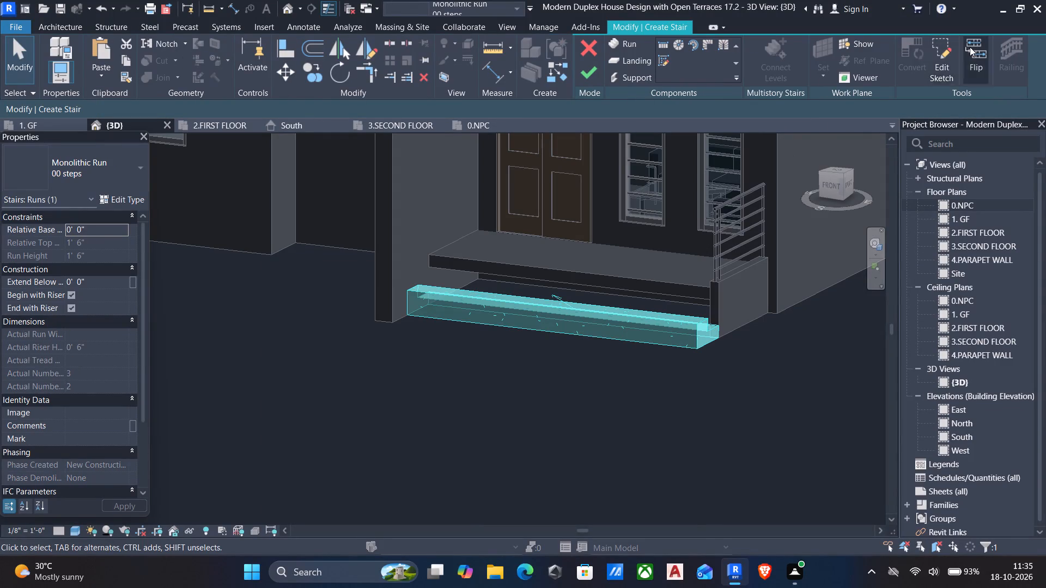
pyautogui.click(971, 47)
# Inspect how the flipped run meets the porch slab's front edge and side wall.
pyautogui.scroll(4, 587, 300)
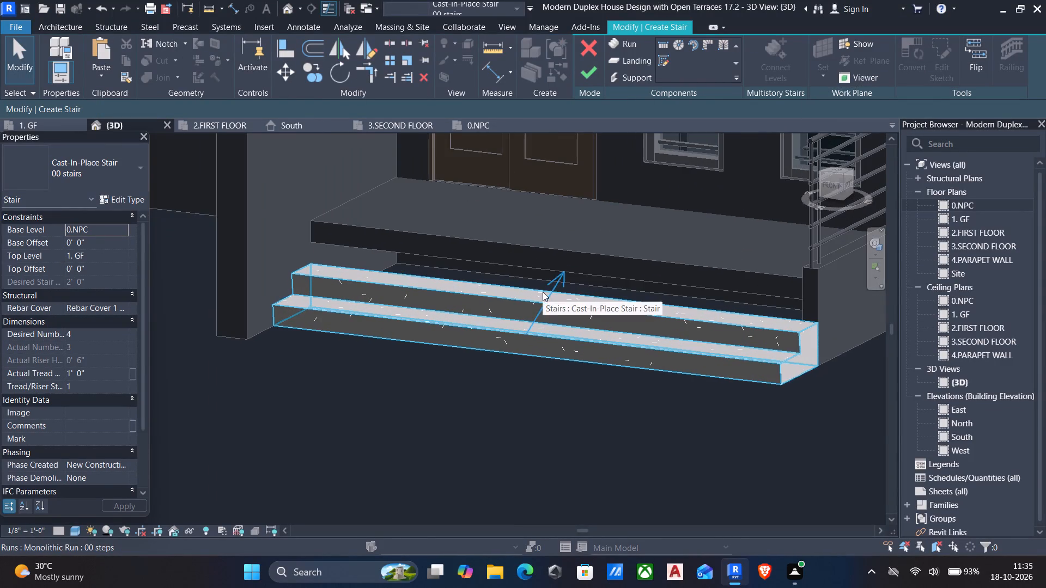
pyautogui.scroll(4, 540, 282)
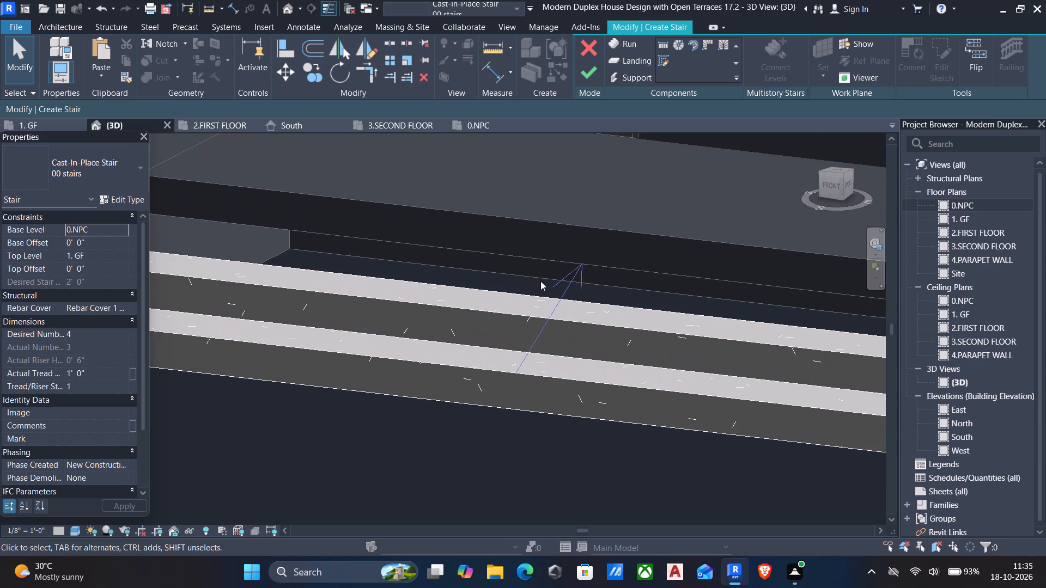
pyautogui.scroll(-4, 564, 296)
pyautogui.scroll(-3, 609, 301)
pyautogui.keyDown('shift'); pyautogui.moveTo(616, 301); pyautogui.dragTo(554, 323, button='middle'); pyautogui.keyUp('shift')
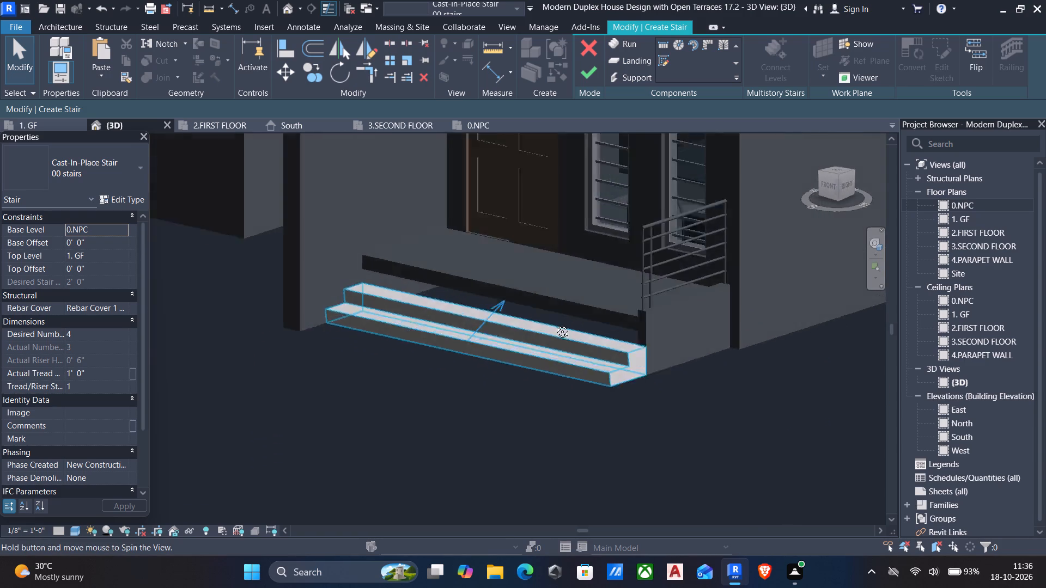
pyautogui.keyDown('shift'); pyautogui.moveTo(554, 323); pyautogui.dragTo(604, 285, button='middle'); pyautogui.keyUp('shift')
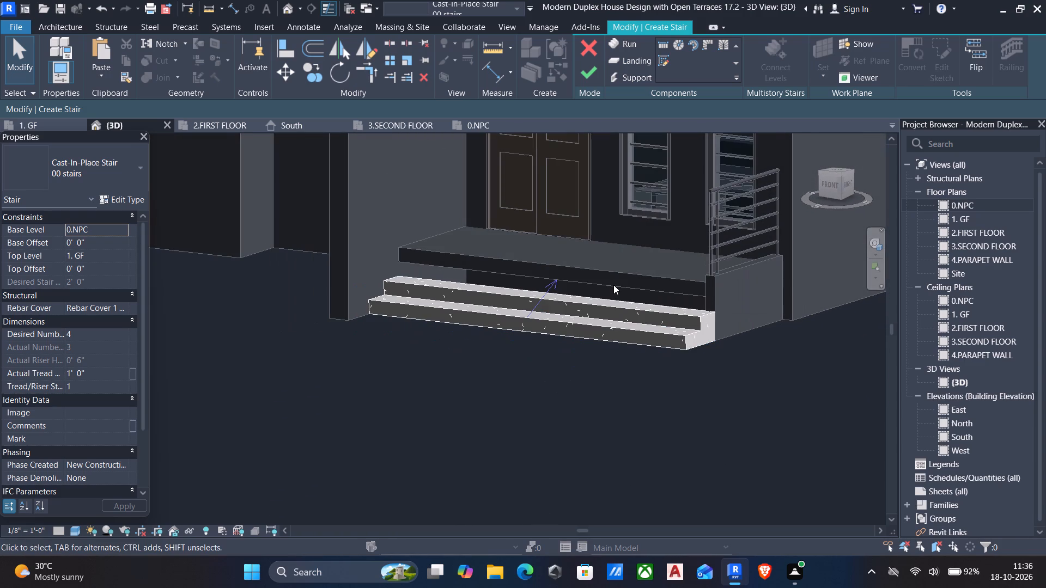
pyautogui.moveTo(595, 346); pyautogui.dragTo(603, 278, button='middle')
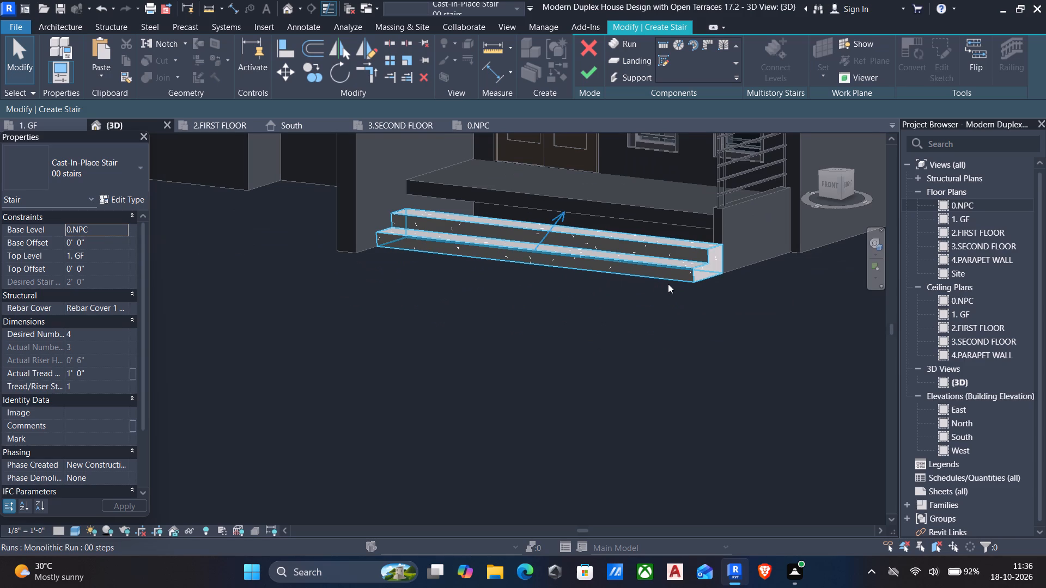
pyautogui.moveTo(640, 291); pyautogui.dragTo(633, 248, button='middle')
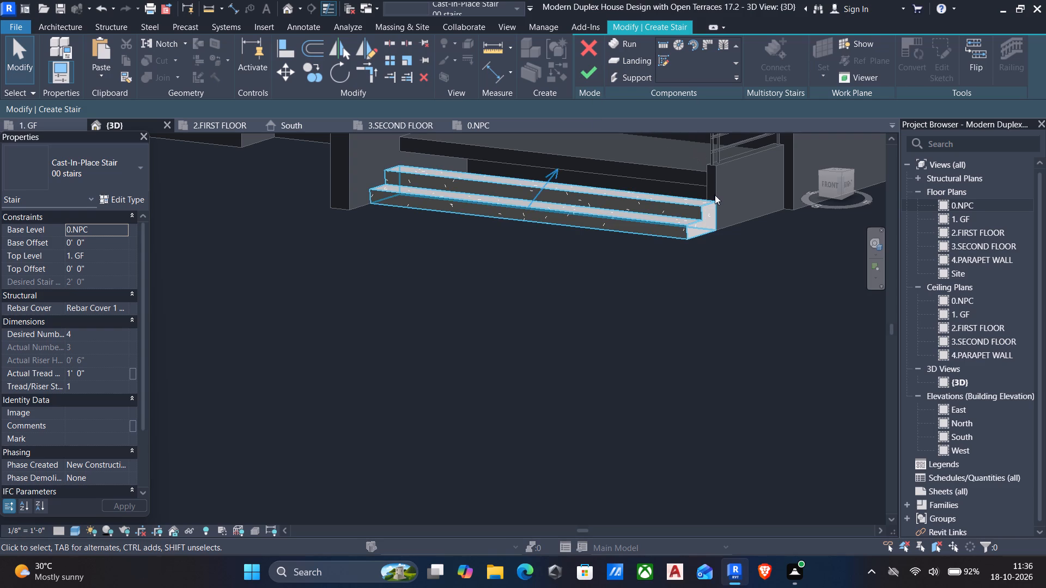
# Edit the entrance run's sketch in the 0.NPC plan and offset a copy of the outer riser 300 mm outward.
pyautogui.click(630, 199)
pyautogui.click(931, 57)
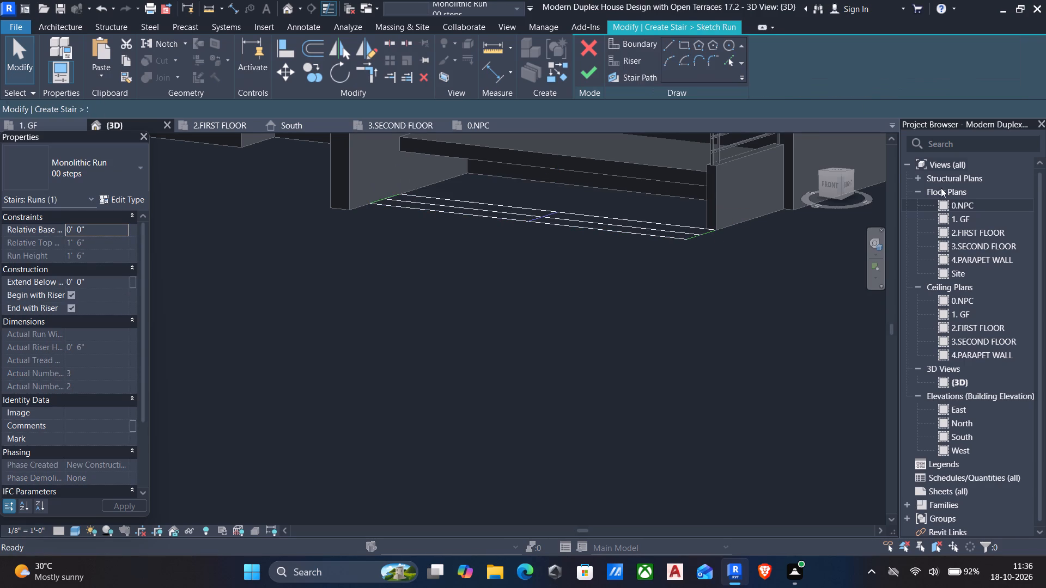
pyautogui.doubleClick(961, 200)
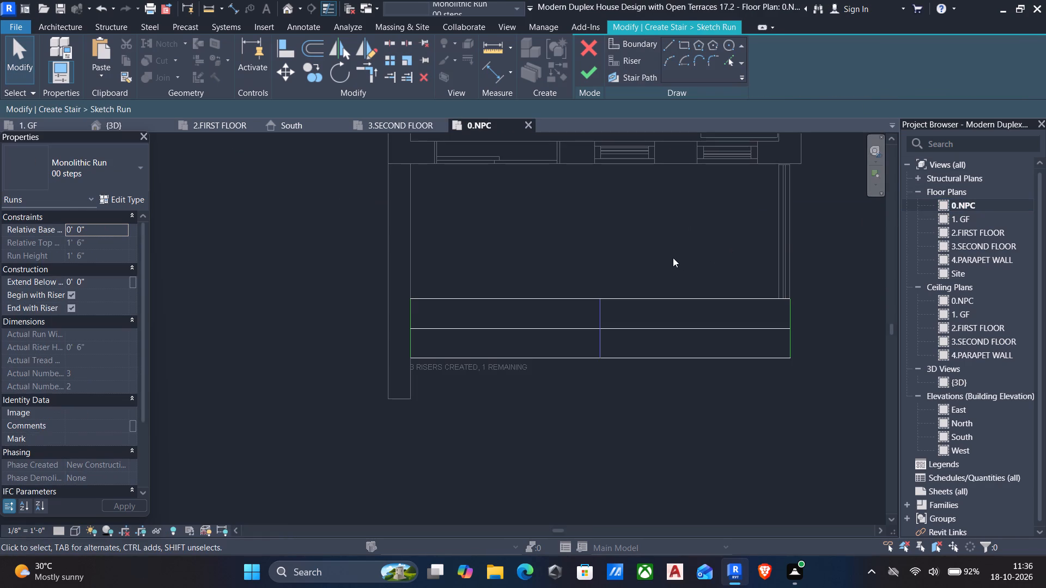
pyautogui.scroll(-1, 646, 304)
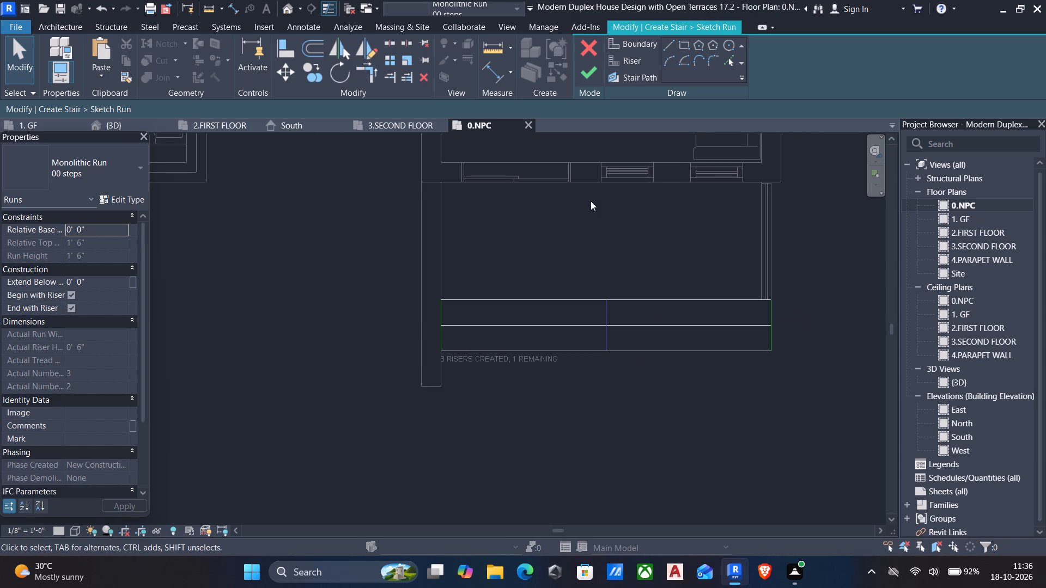
pyautogui.click(626, 60)
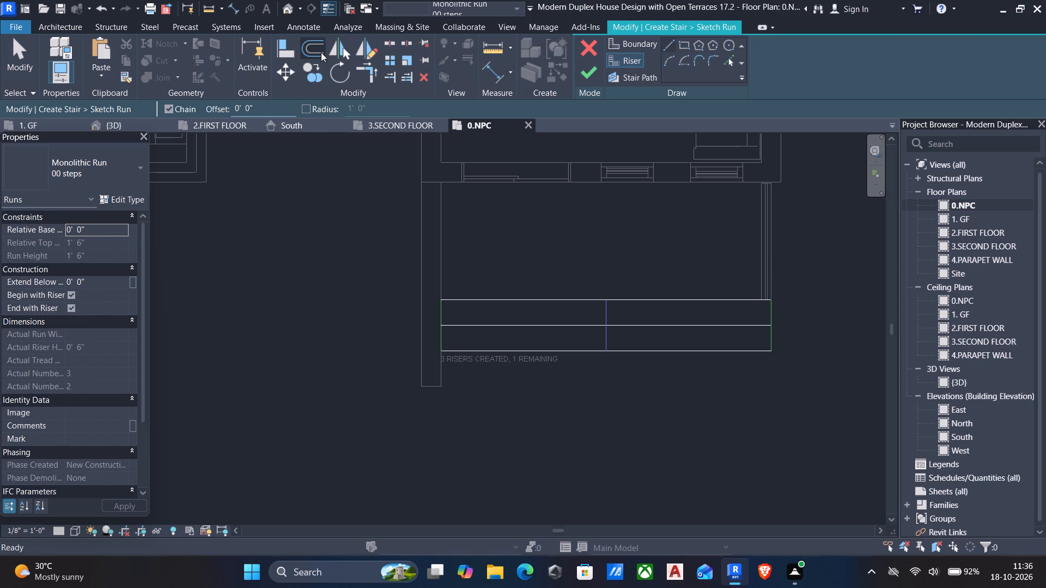
pyautogui.click(317, 51)
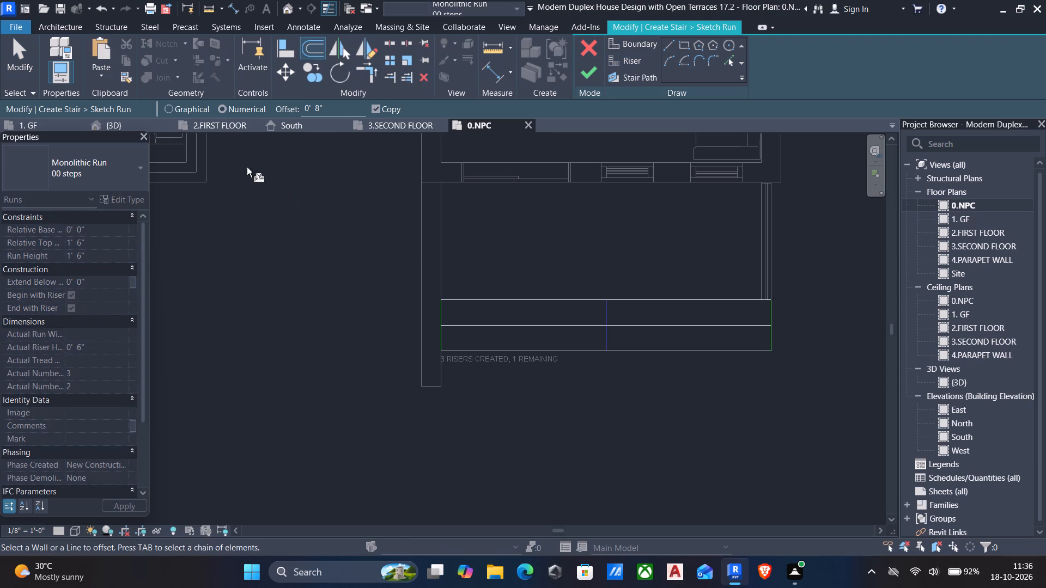
pyautogui.moveTo(337, 106); pyautogui.dragTo(240, 115)
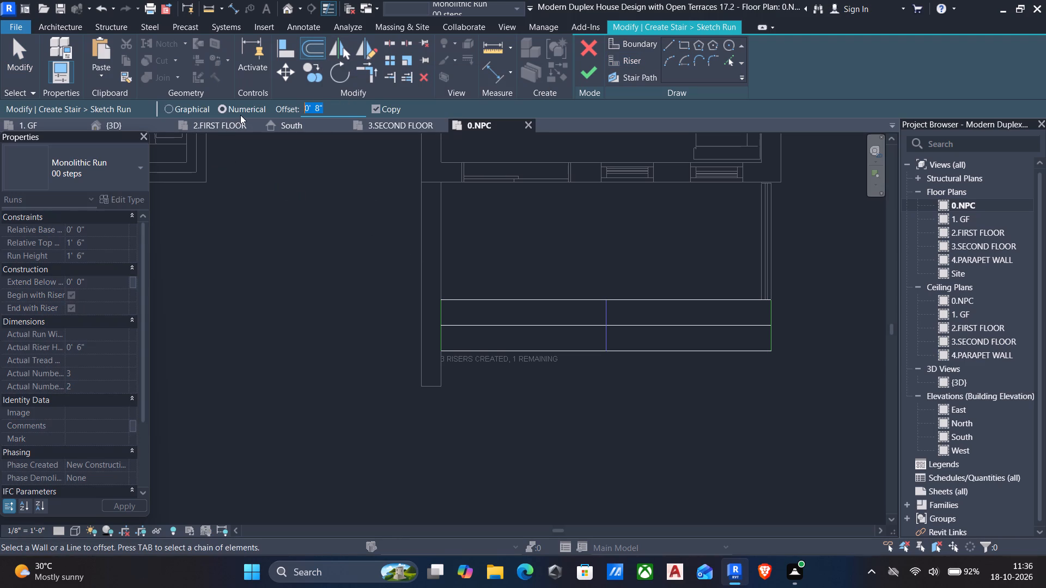
pyautogui.write('300mm')
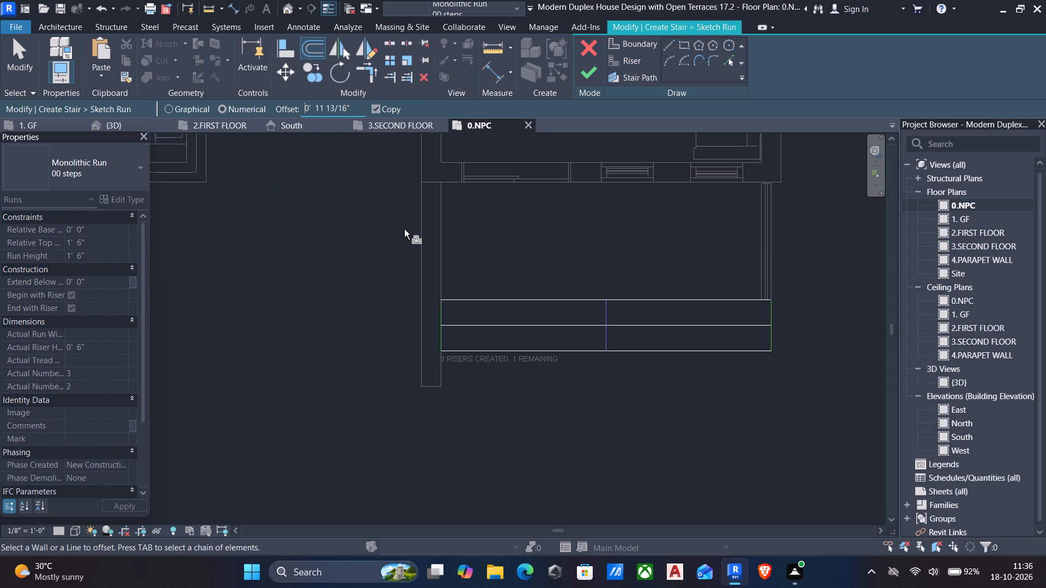
pyautogui.scroll(3, 491, 335)
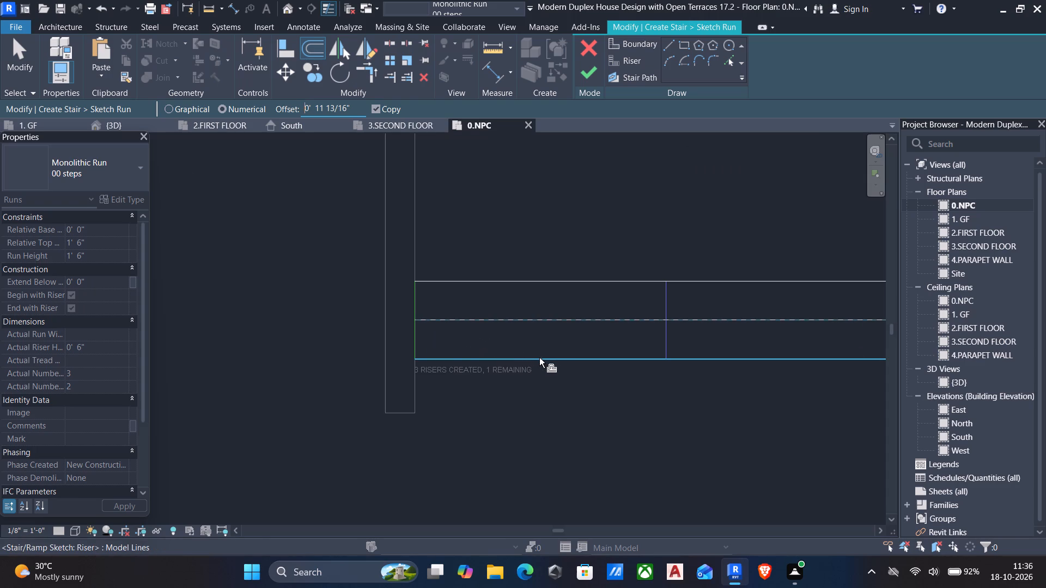
pyautogui.click(556, 362)
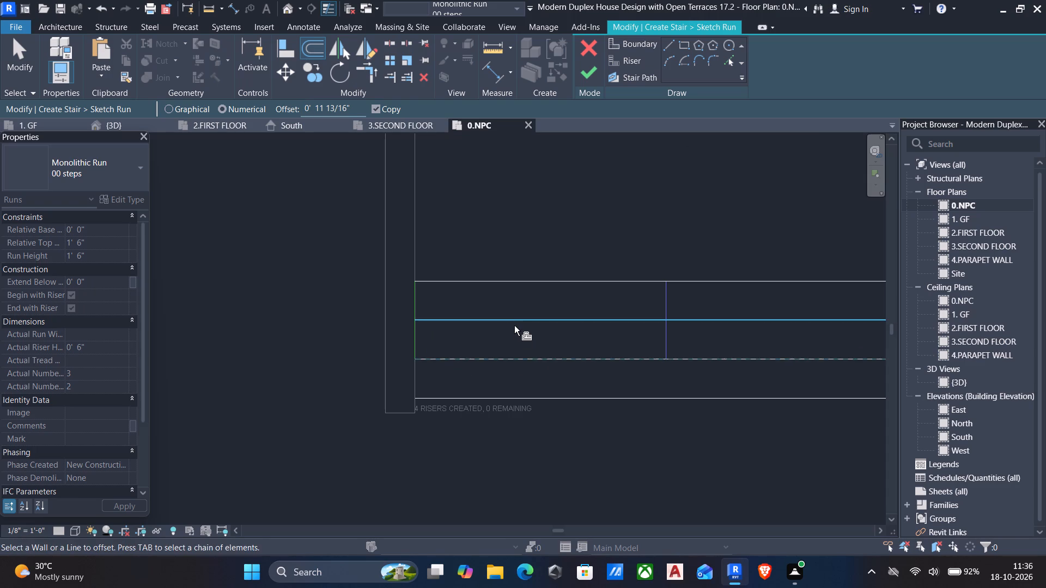
pyautogui.press('Escape')
# Extend both side boundary lines to the new outermost riser and try to finish the run sketch.
pyautogui.write('tr')
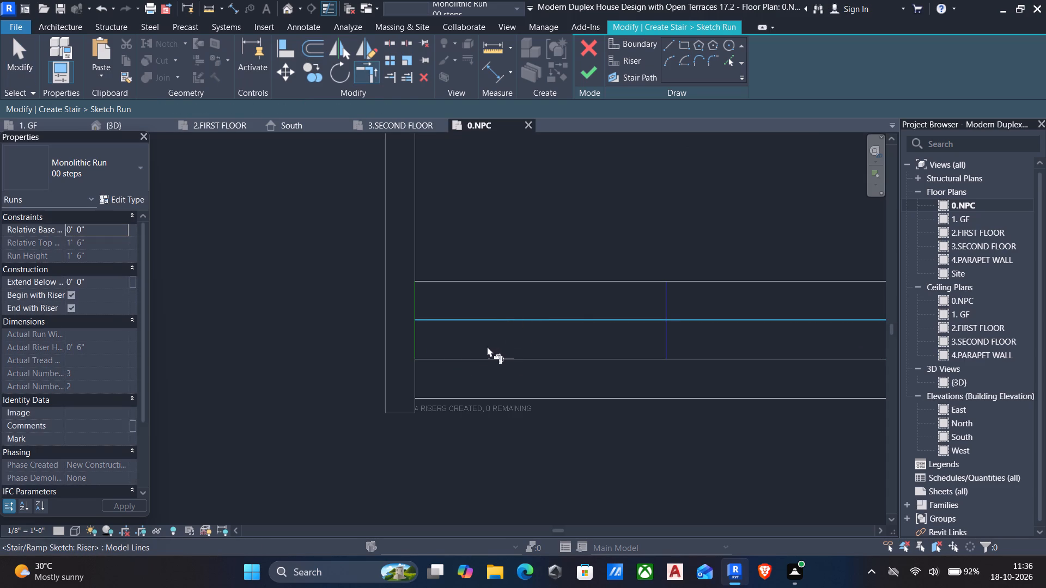
pyautogui.click(417, 335)
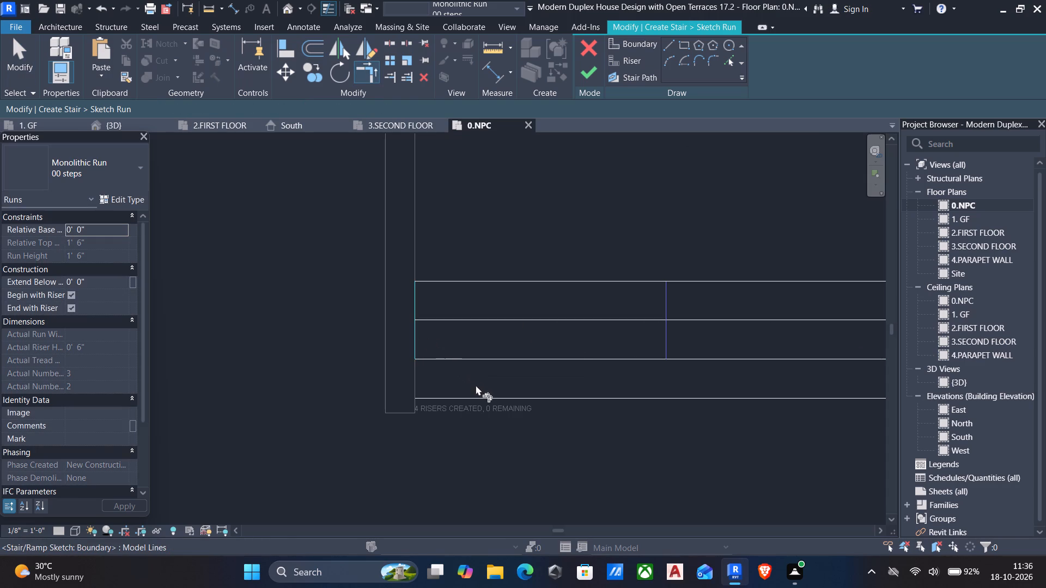
pyautogui.click(473, 397)
pyautogui.scroll(-6, 536, 393)
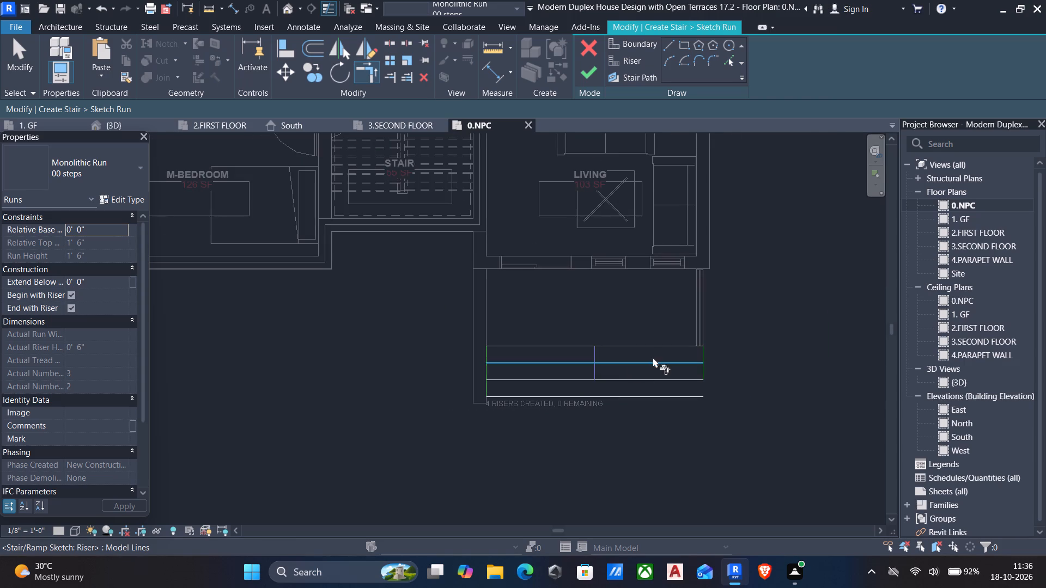
pyautogui.click(706, 355)
pyautogui.click(691, 395)
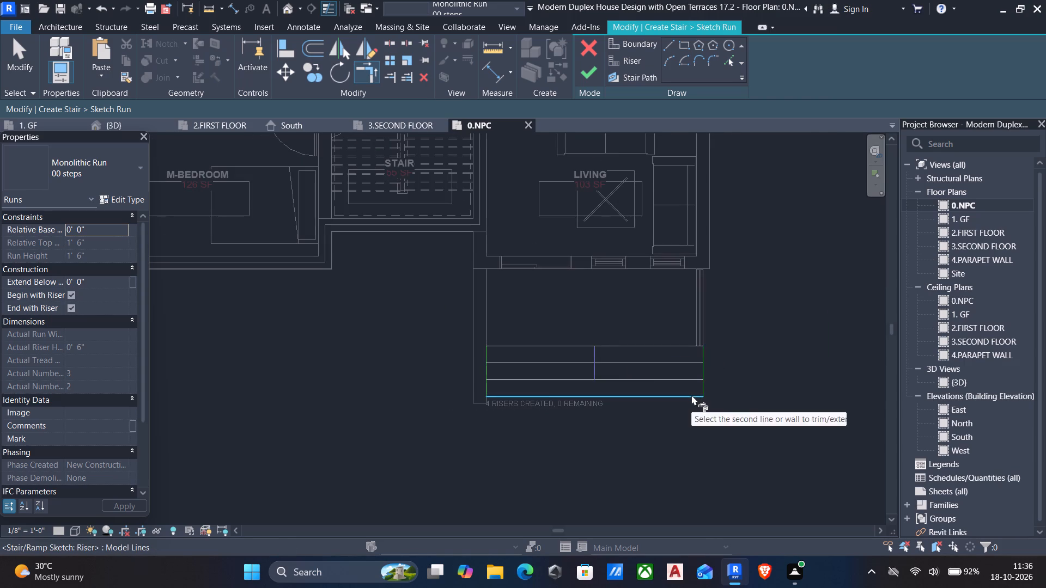
pyautogui.click(590, 77)
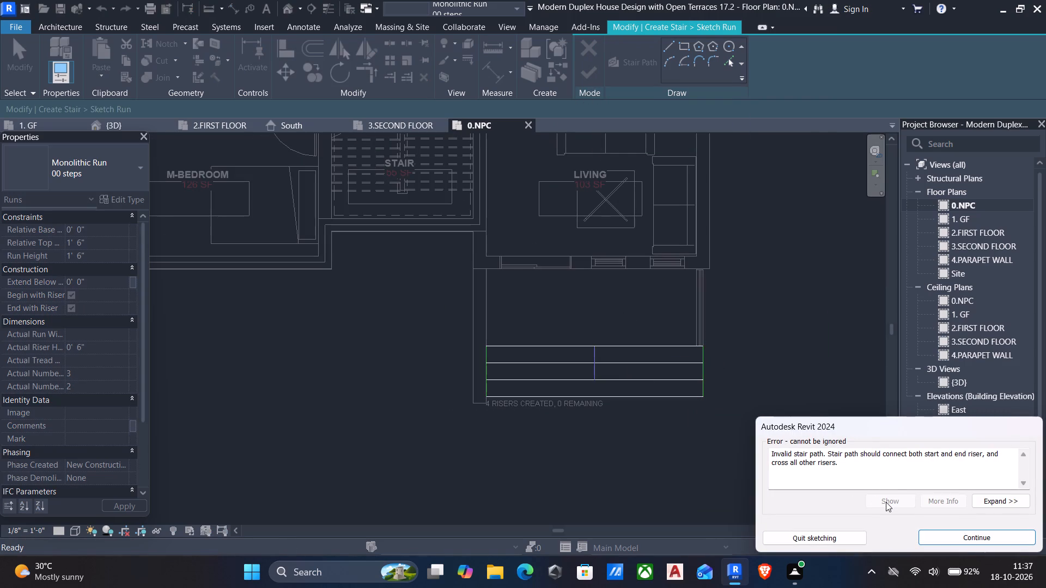
pyautogui.click(966, 531)
pyautogui.press('Escape')
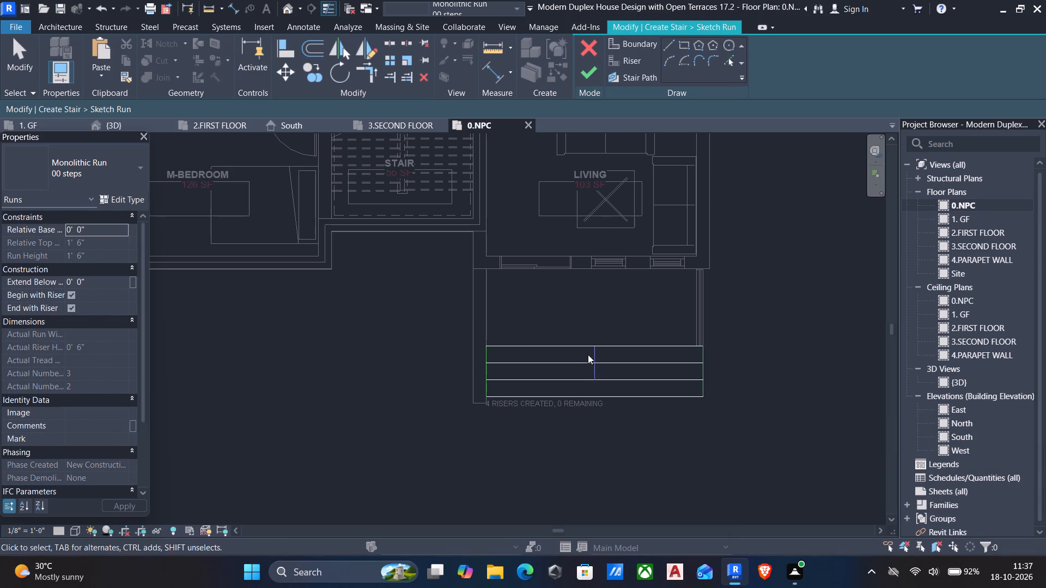
# Replace the short stair path with one from the new outer riser's midpoint to the slab-edge riser, and finish the sketch and stair.
pyautogui.click(589, 355)
pyautogui.press('Delete')
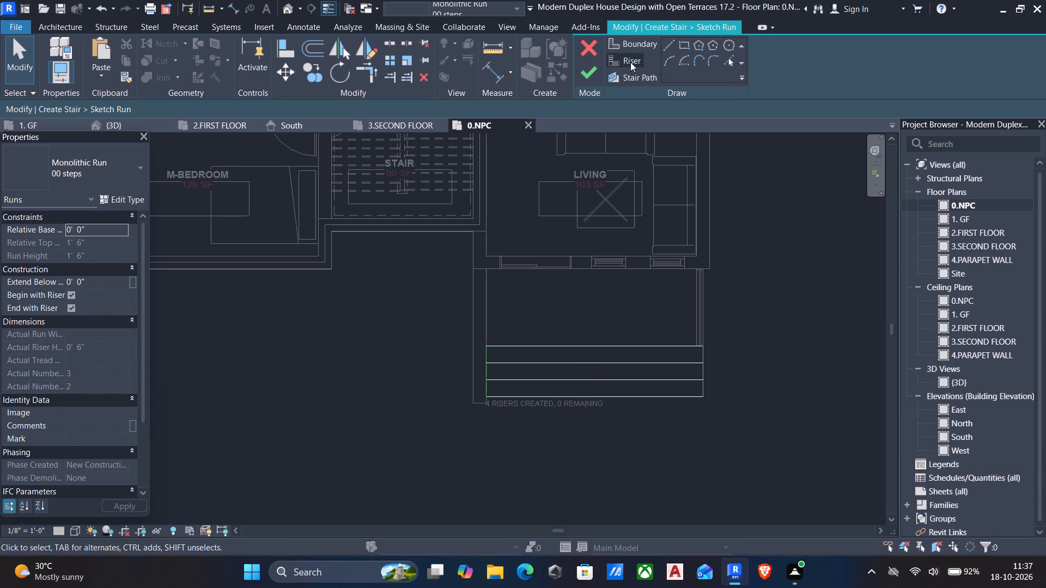
pyautogui.click(629, 76)
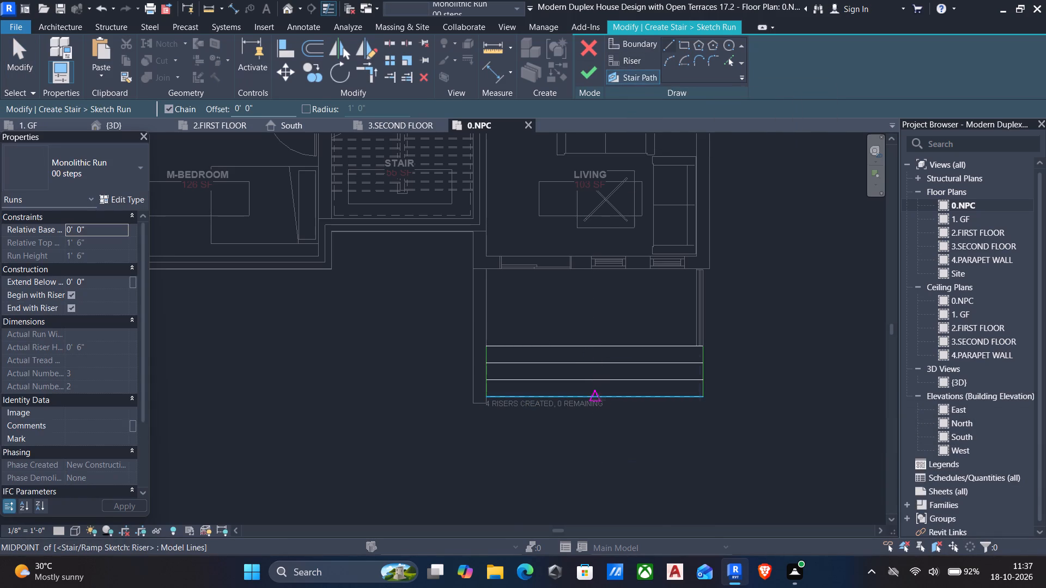
pyautogui.click(596, 396)
pyautogui.click(591, 350)
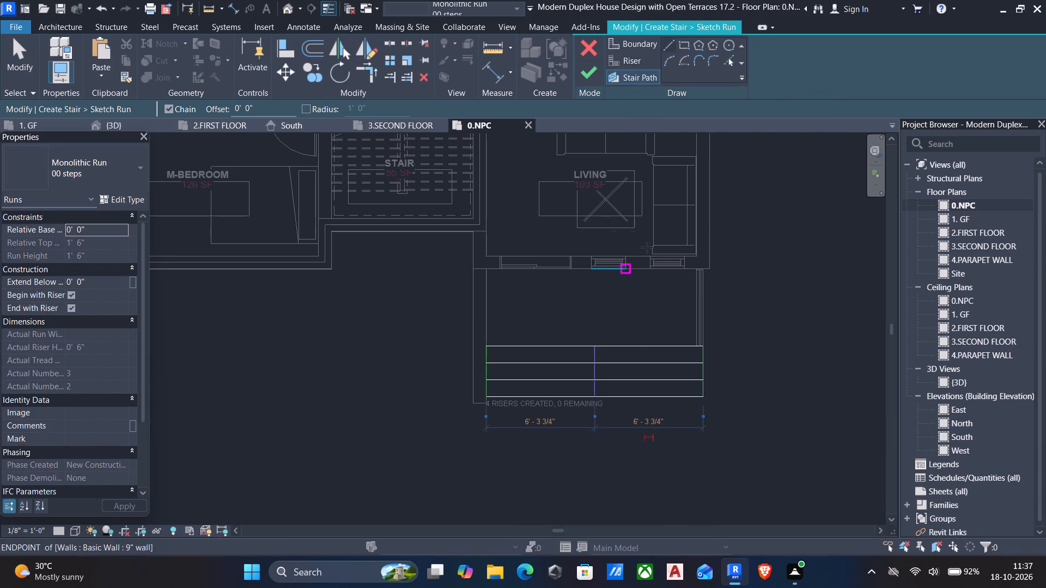
pyautogui.click(589, 70)
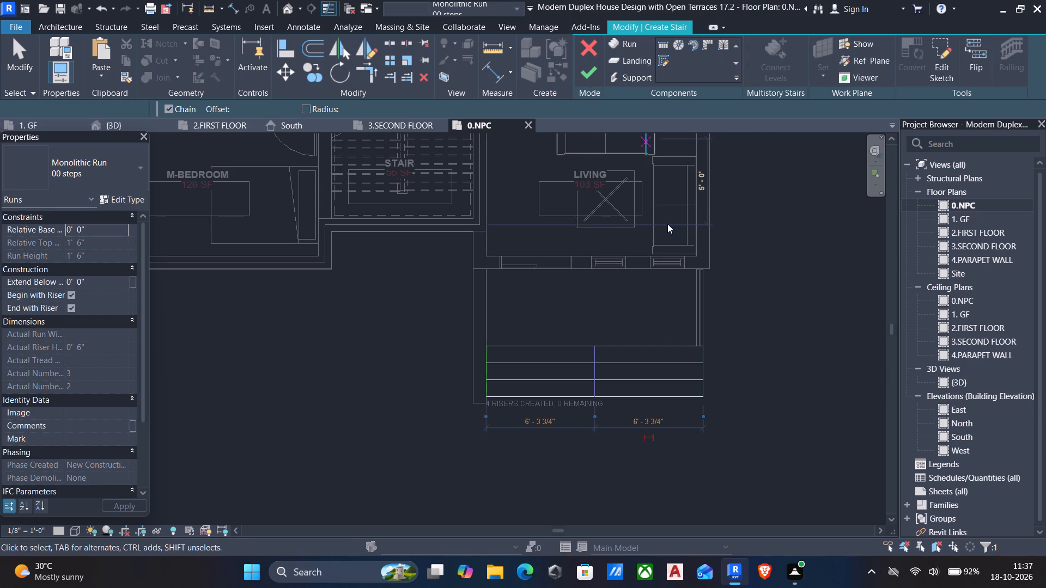
pyautogui.click(593, 72)
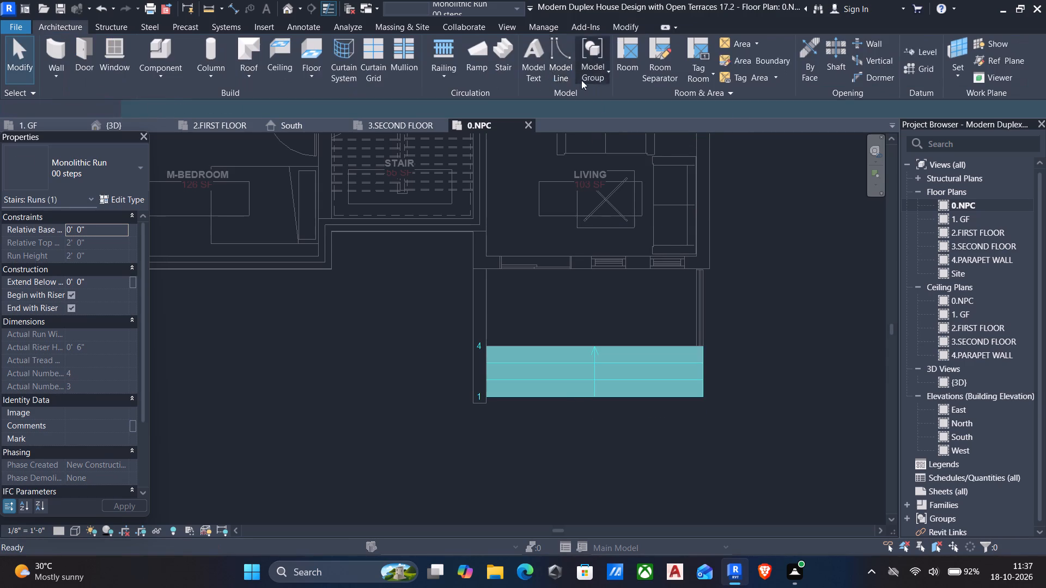
# Delete the Handrail - Pipe railings on both sides of the entrance steps in the 3D view.
pyautogui.click(289, 10)
pyautogui.moveTo(598, 255); pyautogui.dragTo(587, 311, button='middle')
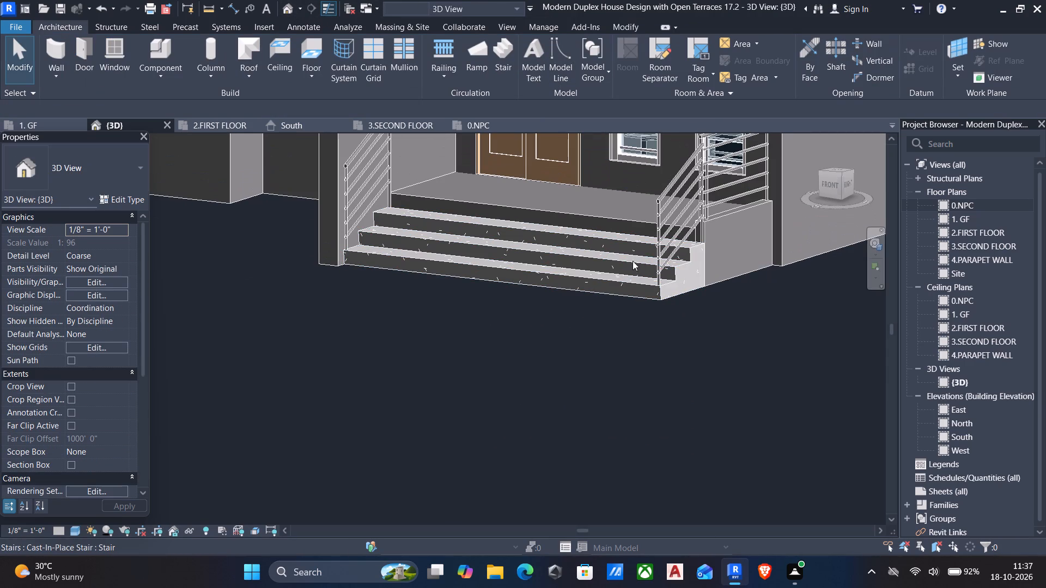
pyautogui.scroll(5, 639, 254)
pyautogui.moveTo(639, 254); pyautogui.dragTo(631, 268, button='middle')
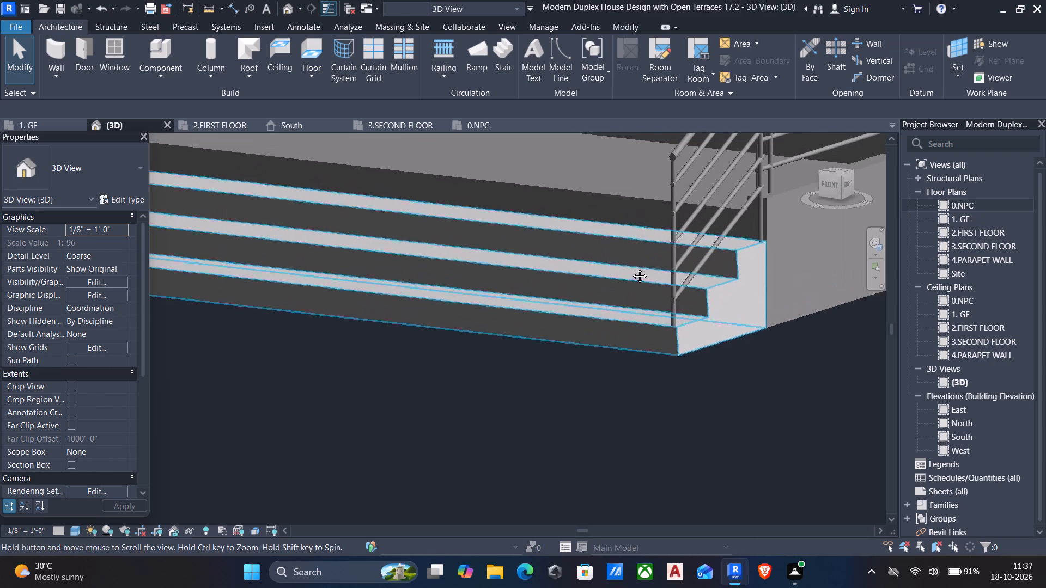
pyautogui.moveTo(631, 268); pyautogui.dragTo(629, 274, button='middle')
pyautogui.scroll(-5, 627, 324)
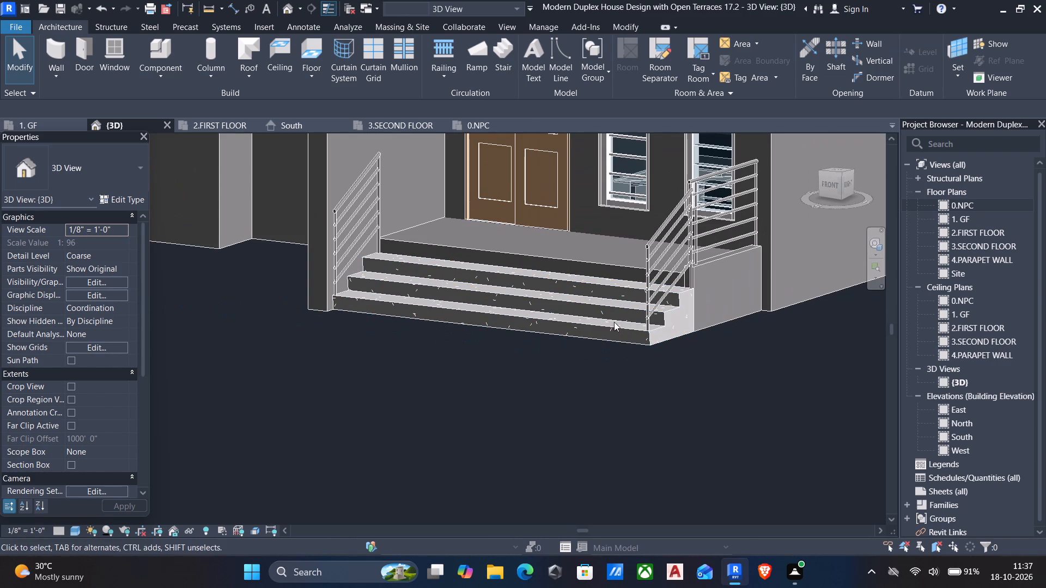
pyautogui.click(654, 252)
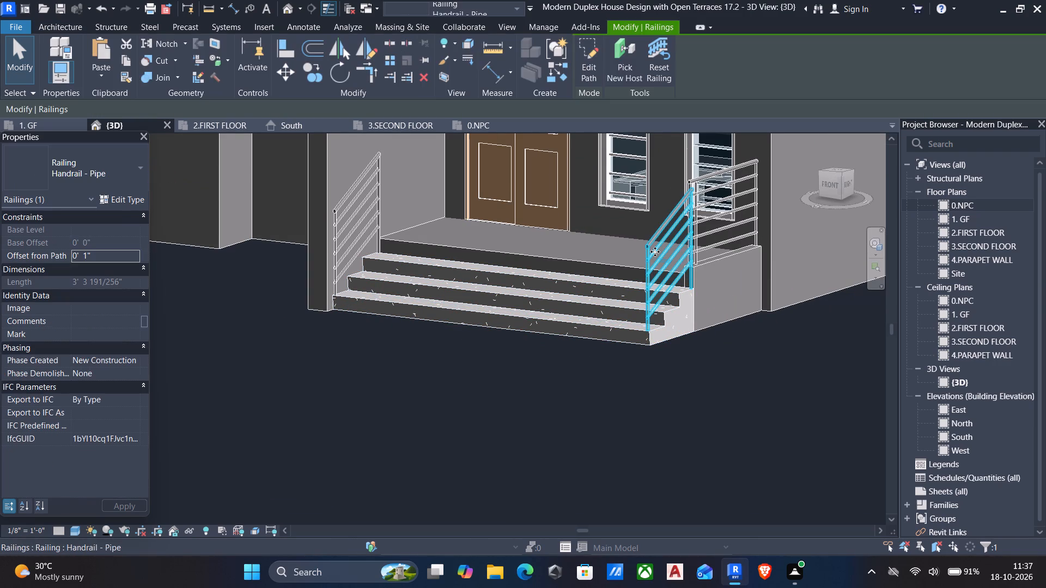
pyautogui.press('Delete')
pyautogui.click(340, 201)
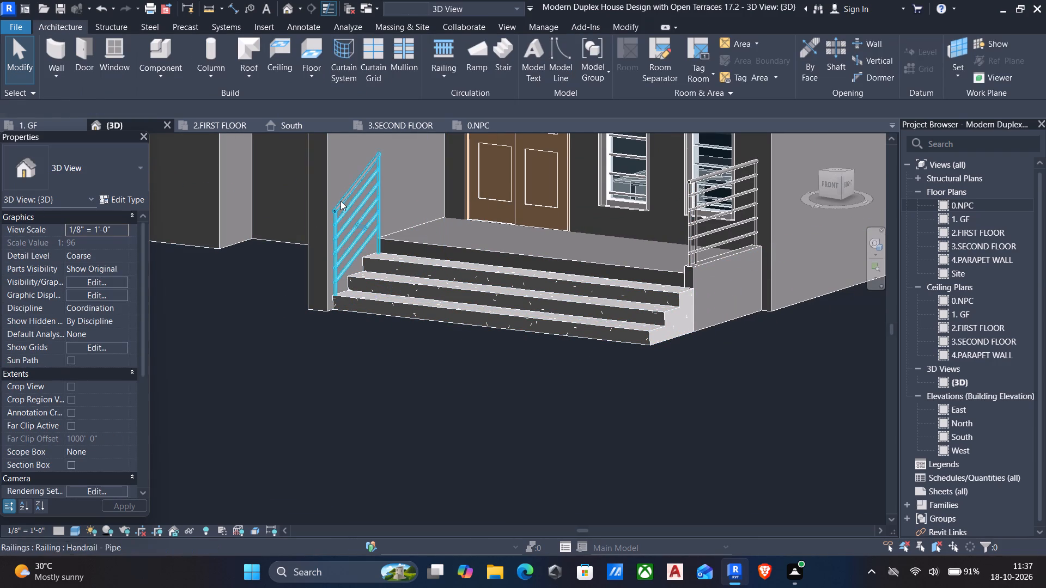
pyautogui.press('Delete')
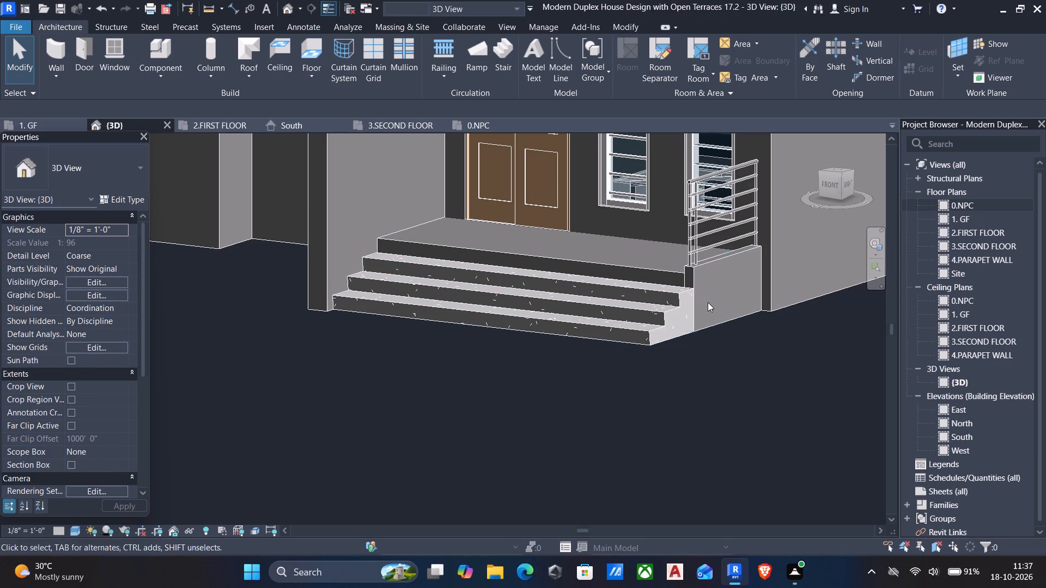
# Review the type properties of the 00 stairs type and its 00 steps run type.
pyautogui.click(658, 324)
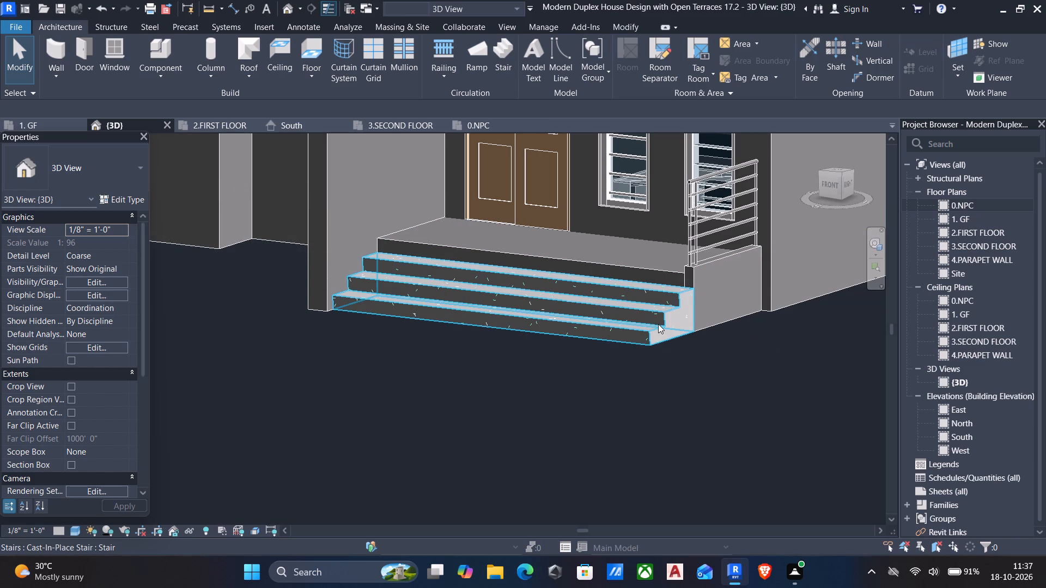
pyautogui.click(127, 199)
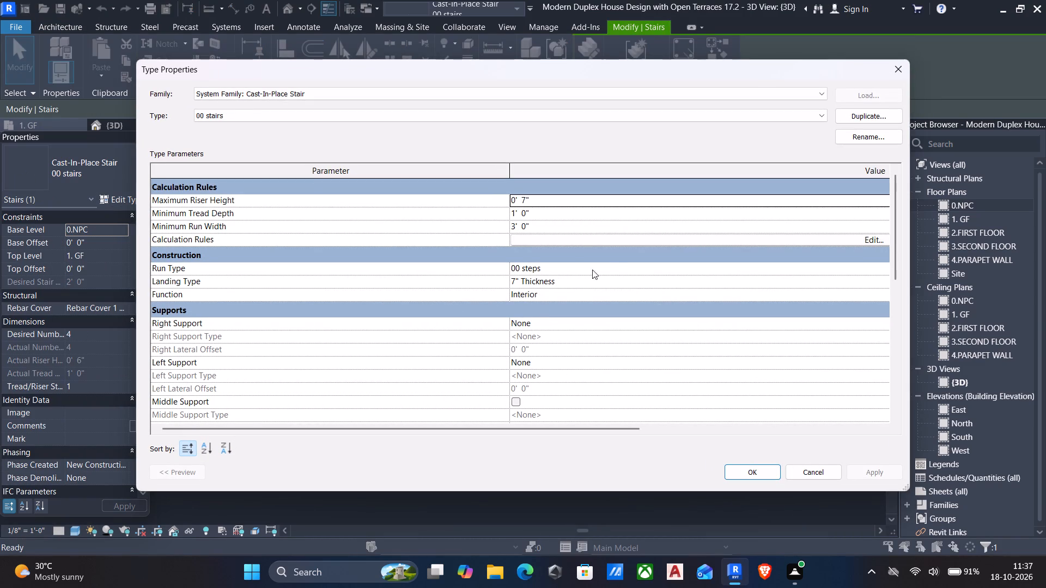
pyautogui.click(747, 269)
pyautogui.click(873, 266)
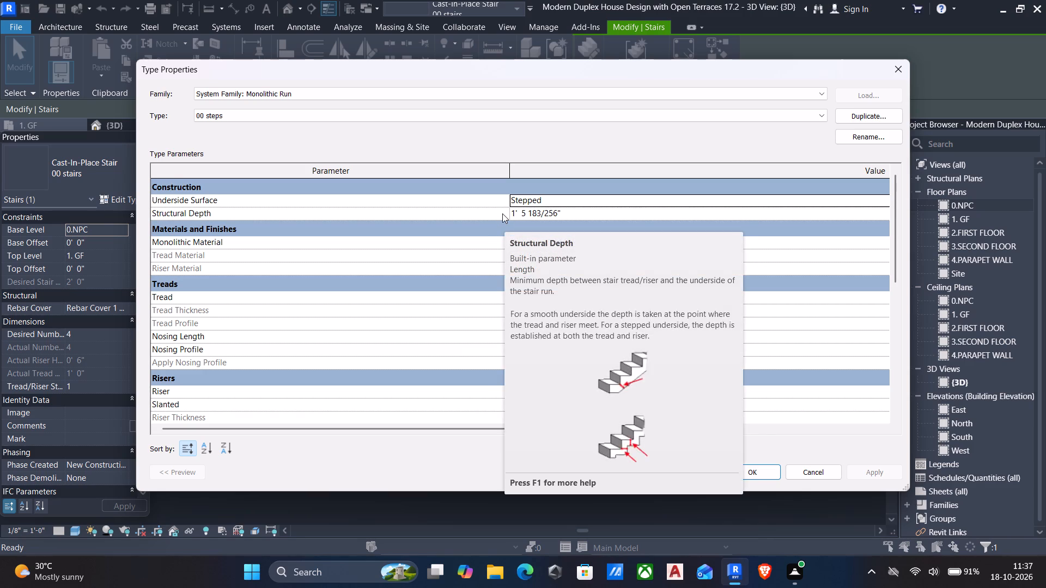
pyautogui.click(902, 70)
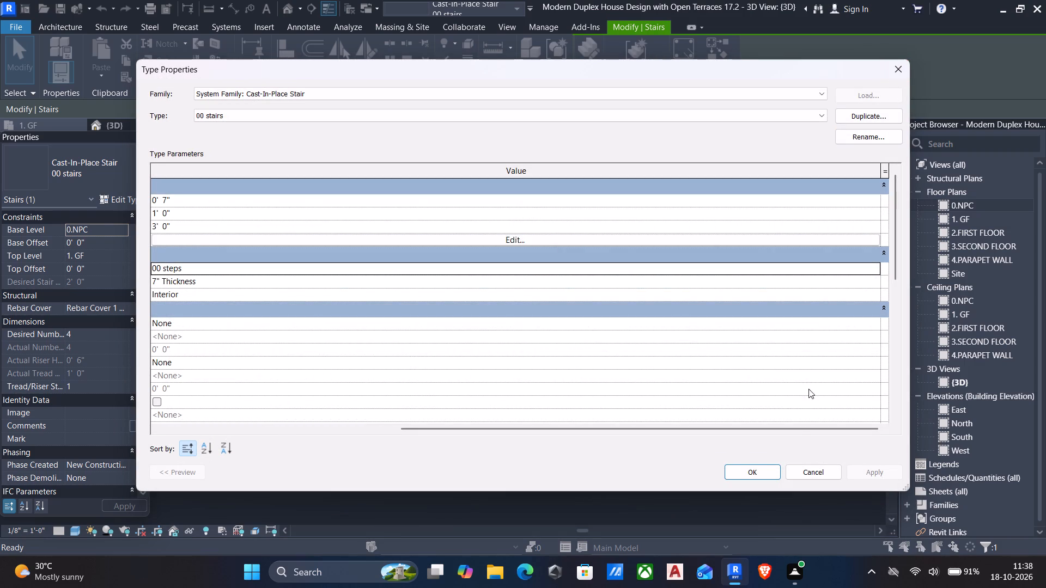
pyautogui.click(742, 471)
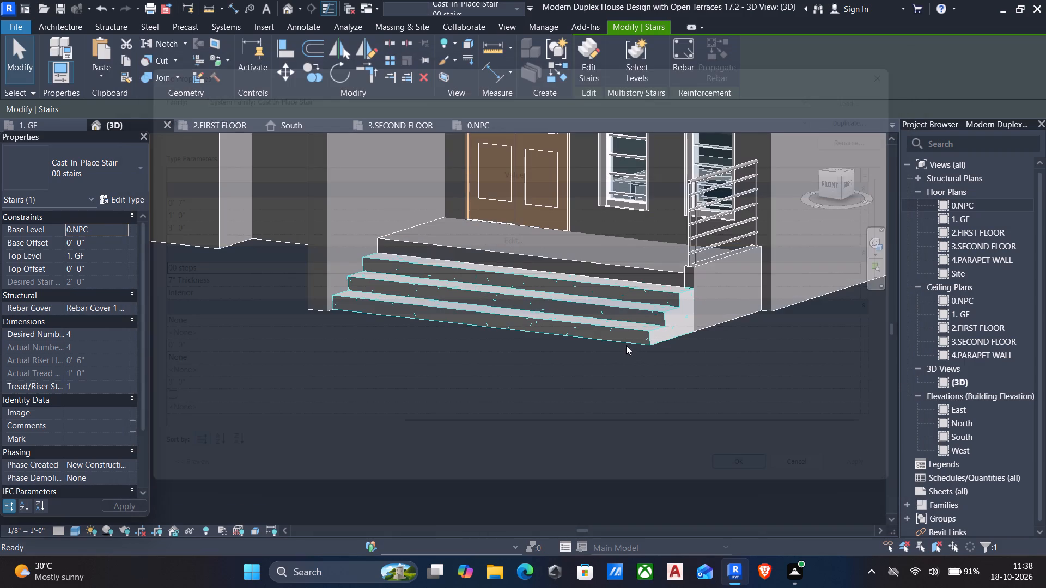
# Examine the entrance steps and their junction with the porch slab in 3D, up close and from the front.
pyautogui.scroll(4, 624, 371)
pyautogui.scroll(2, 612, 303)
pyautogui.scroll(-2, 612, 303)
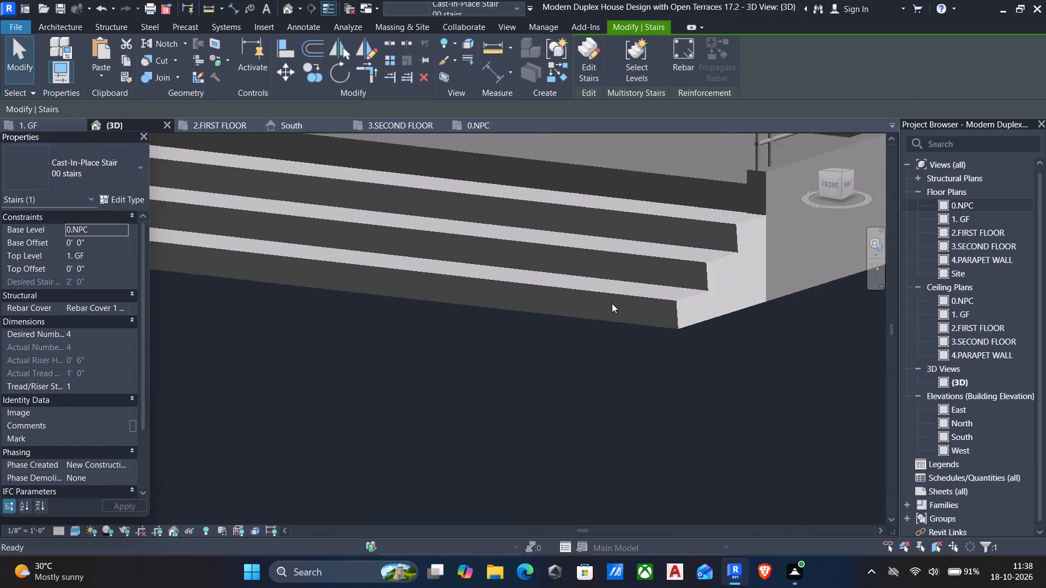
pyautogui.scroll(-4, 612, 303)
pyautogui.keyDown('shift'); pyautogui.moveTo(595, 296); pyautogui.dragTo(586, 309, button='middle'); pyautogui.keyUp('shift')
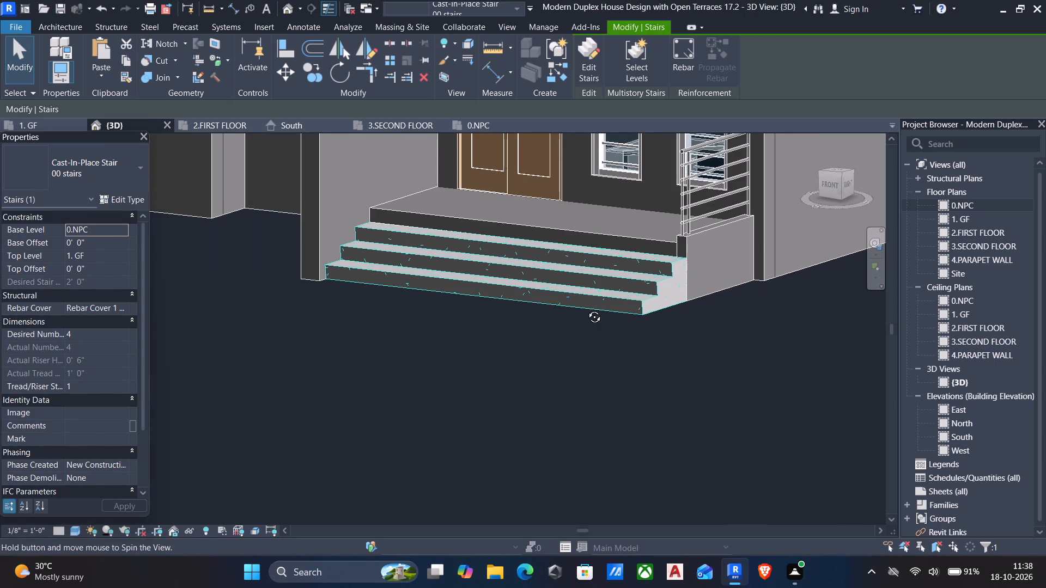
pyautogui.keyDown('shift'); pyautogui.moveTo(586, 309); pyautogui.dragTo(627, 297, button='middle'); pyautogui.keyUp('shift')
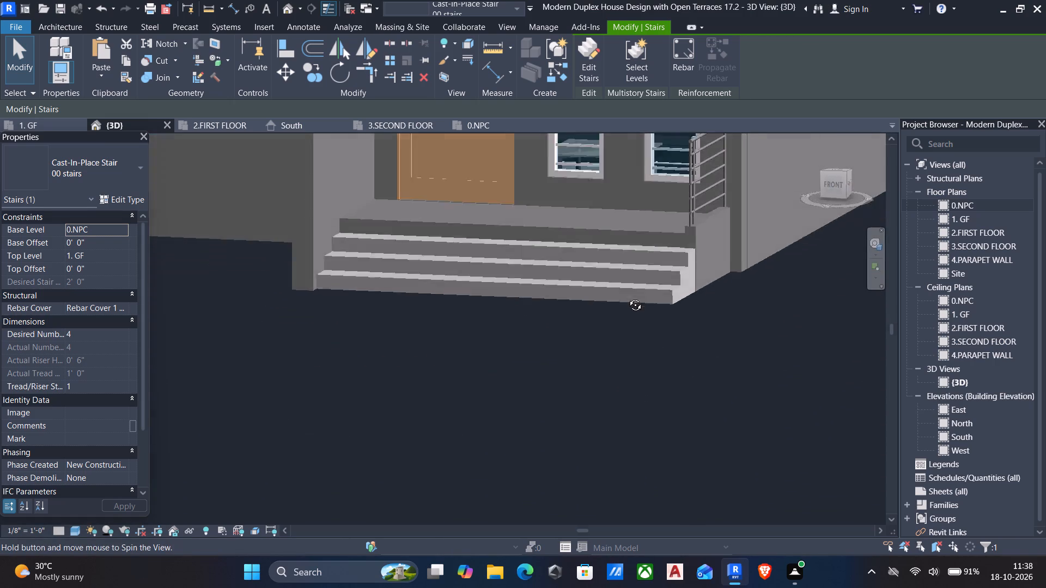
# Examine the entrance steps from both sides and against the whole front of the house in 3D.
pyautogui.keyDown('shift'); pyautogui.moveTo(627, 297); pyautogui.dragTo(726, 299, button='middle'); pyautogui.keyUp('shift')
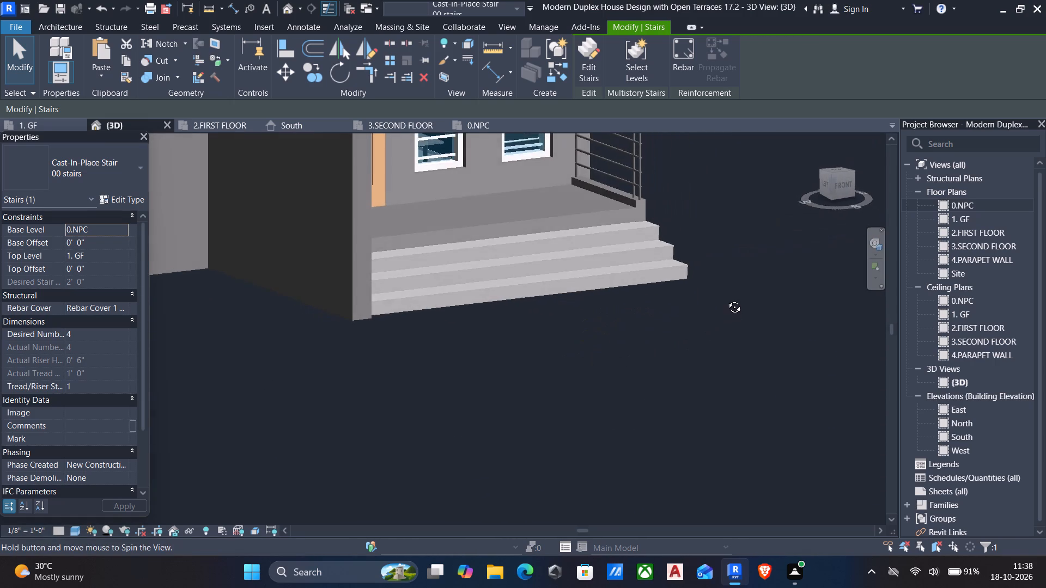
pyautogui.keyDown('shift'); pyautogui.moveTo(726, 299); pyautogui.dragTo(615, 279, button='middle'); pyautogui.keyUp('shift')
pyautogui.scroll(-5, 610, 287)
pyautogui.moveTo(604, 299); pyautogui.dragTo(601, 342, button='middle')
pyautogui.scroll(-5, 601, 342)
pyautogui.moveTo(598, 339); pyautogui.dragTo(588, 379, button='middle')
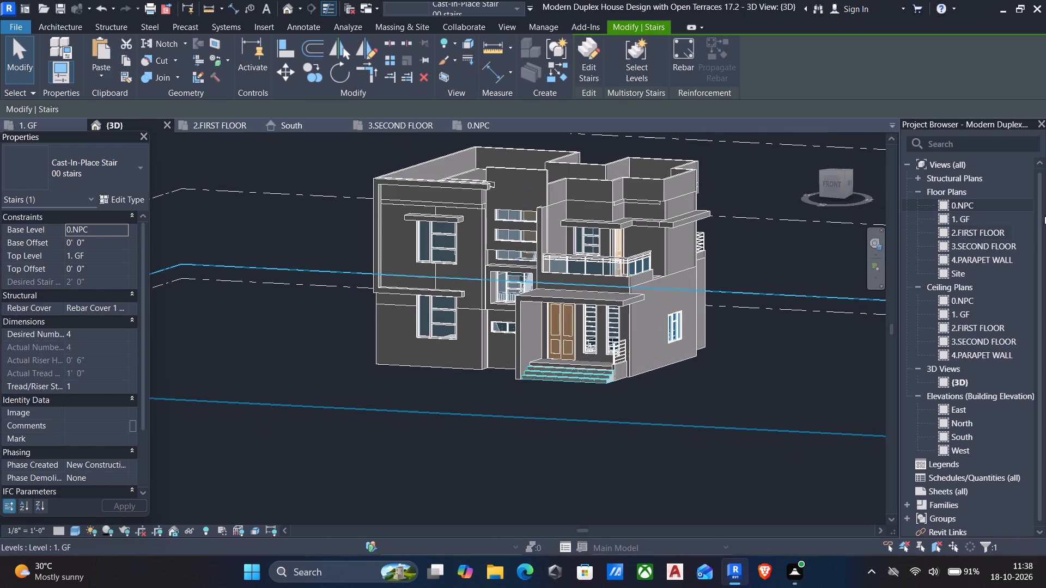
# In the 0.NPC floor plan, copy the cast-in-place entrance stair from its slab-edge corner at the porch wall to behind the rear bedroom.
pyautogui.doubleClick(984, 201)
pyautogui.scroll(-2, 756, 293)
pyautogui.click(634, 170)
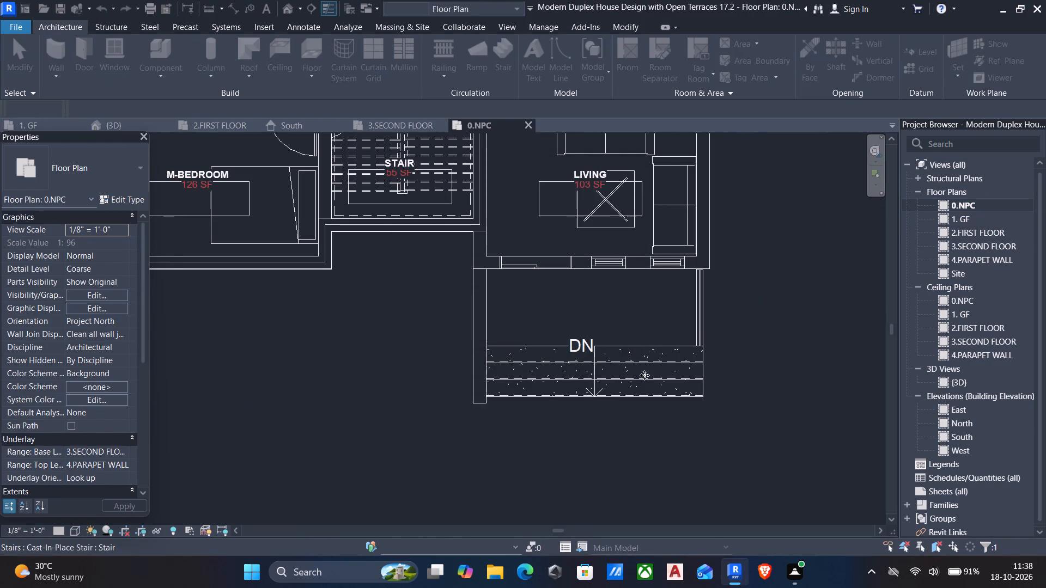
pyautogui.click(651, 376)
pyautogui.moveTo(594, 309); pyautogui.dragTo(612, 329, button='middle')
pyautogui.scroll(-2, 623, 340)
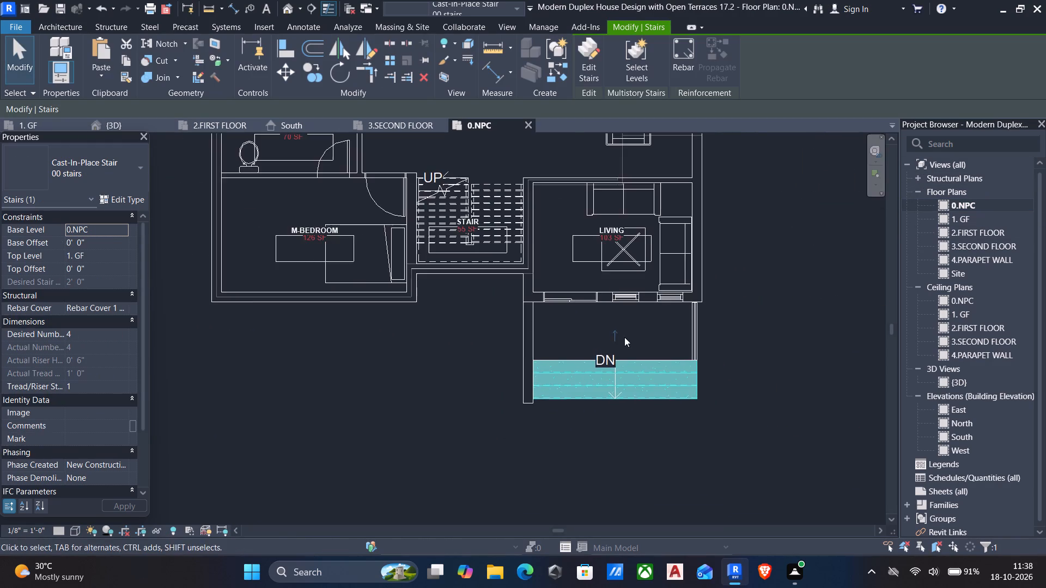
pyautogui.scroll(-2, 562, 295)
pyautogui.moveTo(469, 336); pyautogui.dragTo(518, 362, button='middle')
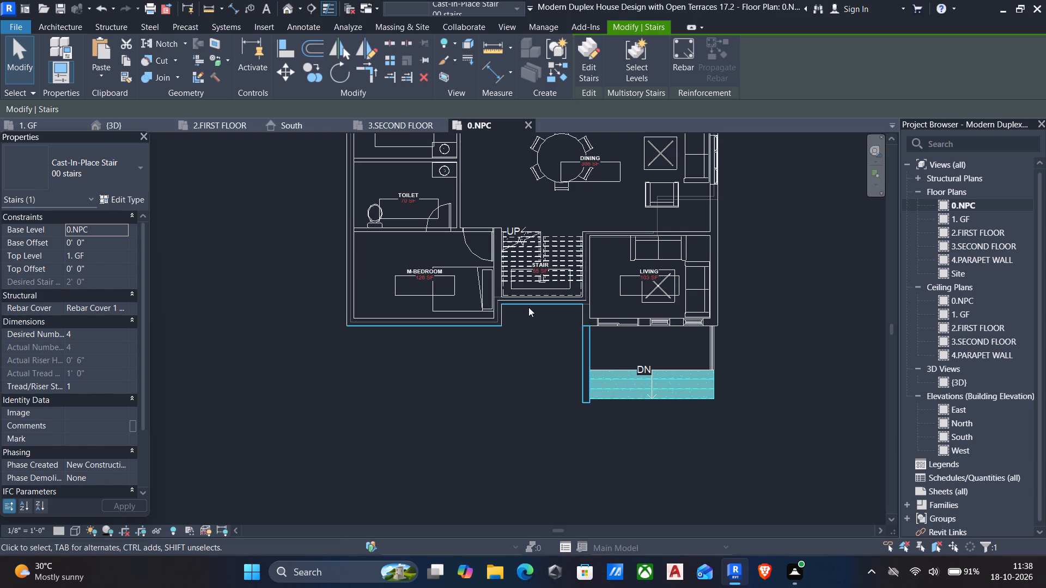
pyautogui.write('co')
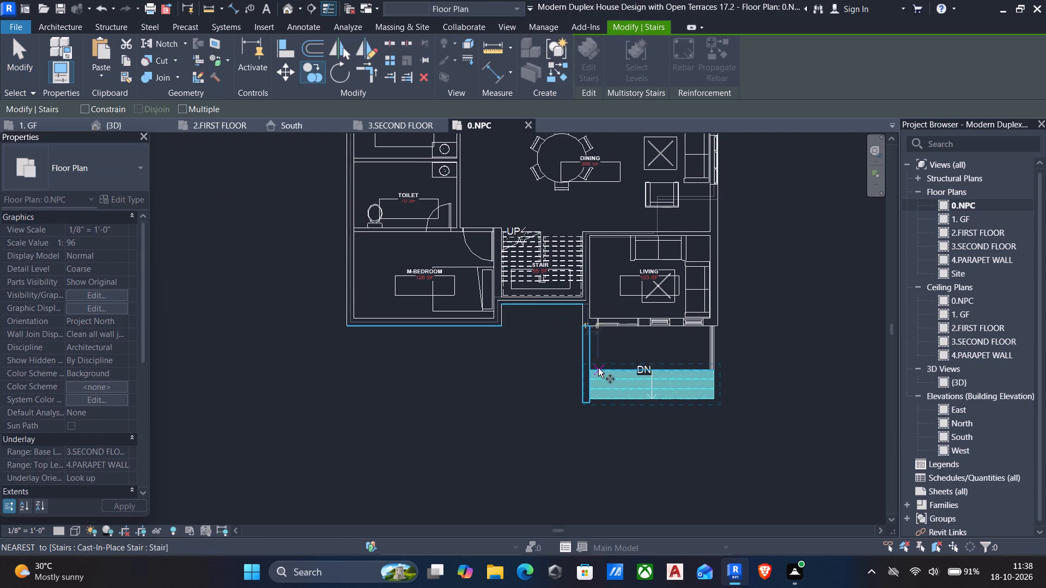
pyautogui.click(592, 370)
pyautogui.moveTo(443, 243); pyautogui.dragTo(567, 434, button='middle')
pyautogui.scroll(-4, 568, 436)
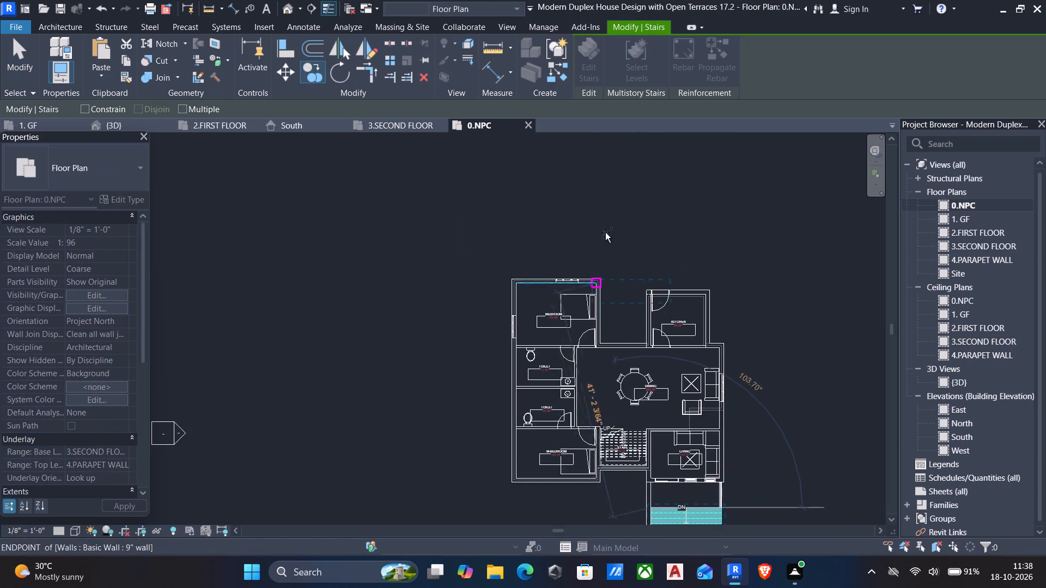
pyautogui.scroll(2, 608, 218)
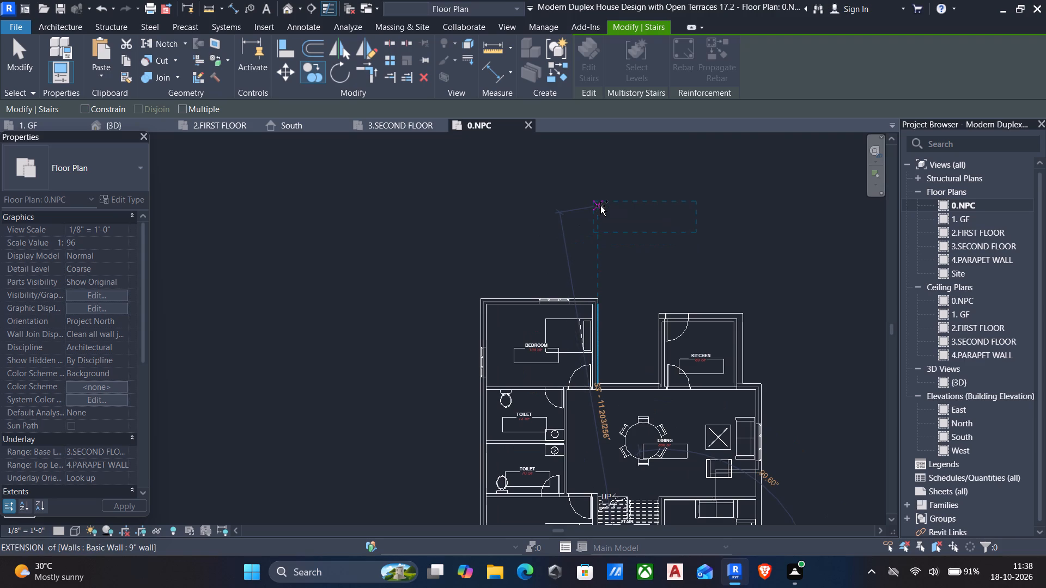
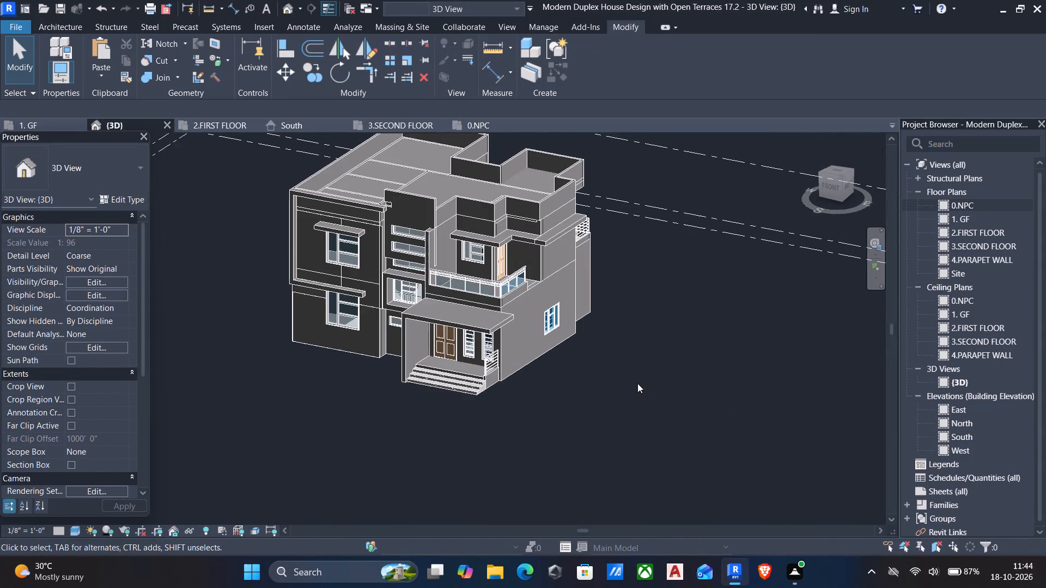
# Examine the entrance steps and the whole front facade of the house in 3D.
pyautogui.moveTo(637, 379); pyautogui.dragTo(695, 414, button='middle')
pyautogui.scroll(4, 486, 419)
pyautogui.moveTo(479, 401); pyautogui.dragTo(488, 415, button='middle')
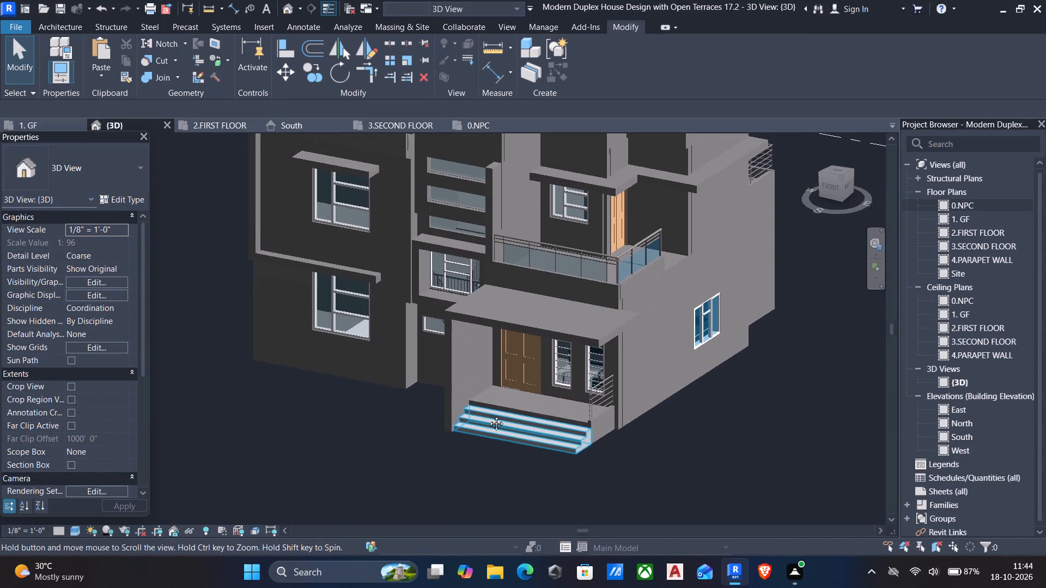
pyautogui.moveTo(488, 415); pyautogui.dragTo(489, 415, button='middle')
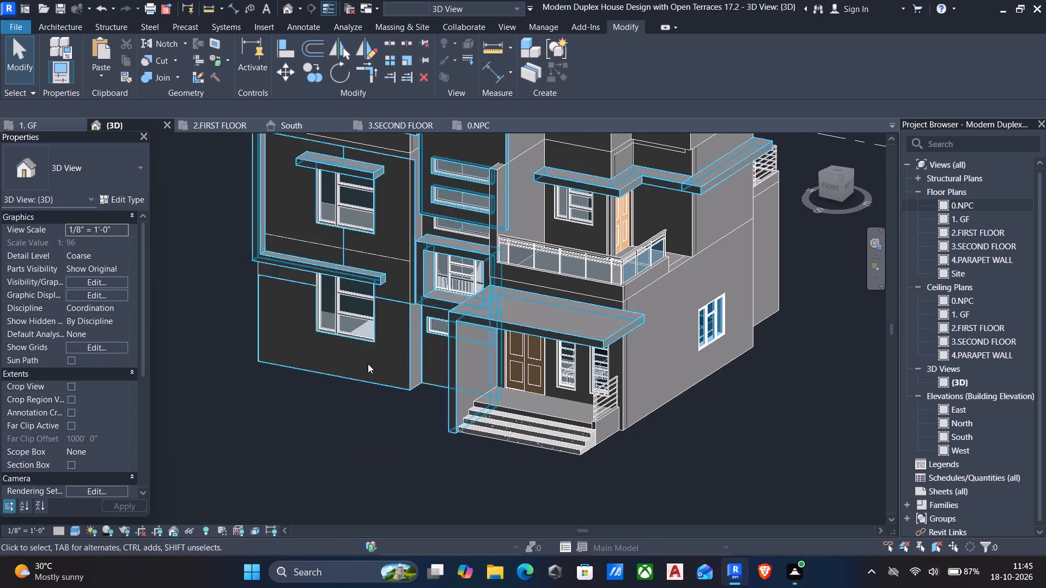
pyautogui.moveTo(368, 364); pyautogui.dragTo(434, 448, button='middle')
pyautogui.scroll(-2, 437, 452)
pyautogui.moveTo(451, 419); pyautogui.dragTo(461, 399, button='middle')
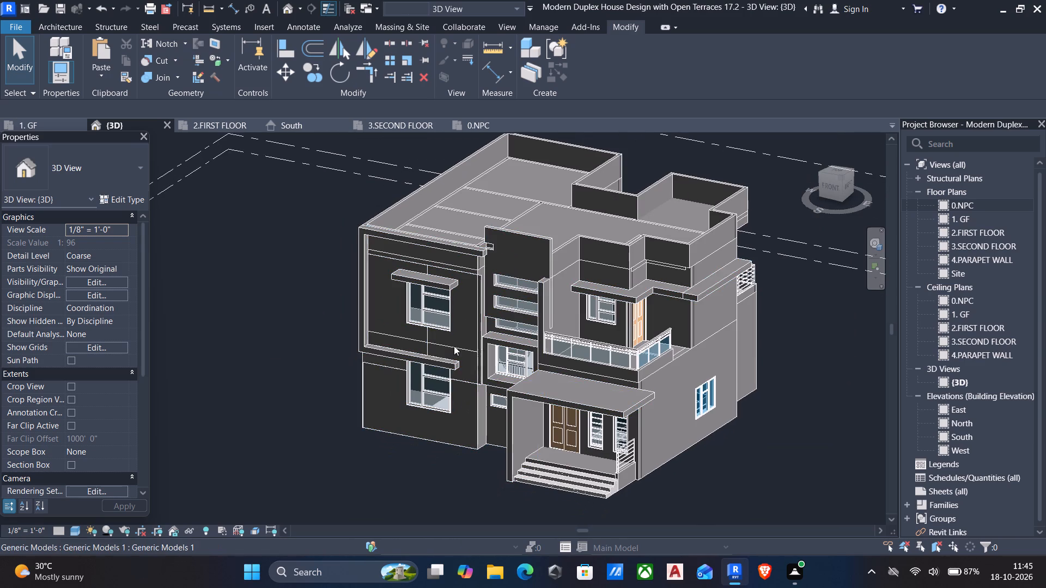
# Edit the front facade generic model in place and start a void extrusion on the cladding face beside the upper-floor window.
pyautogui.click(479, 304)
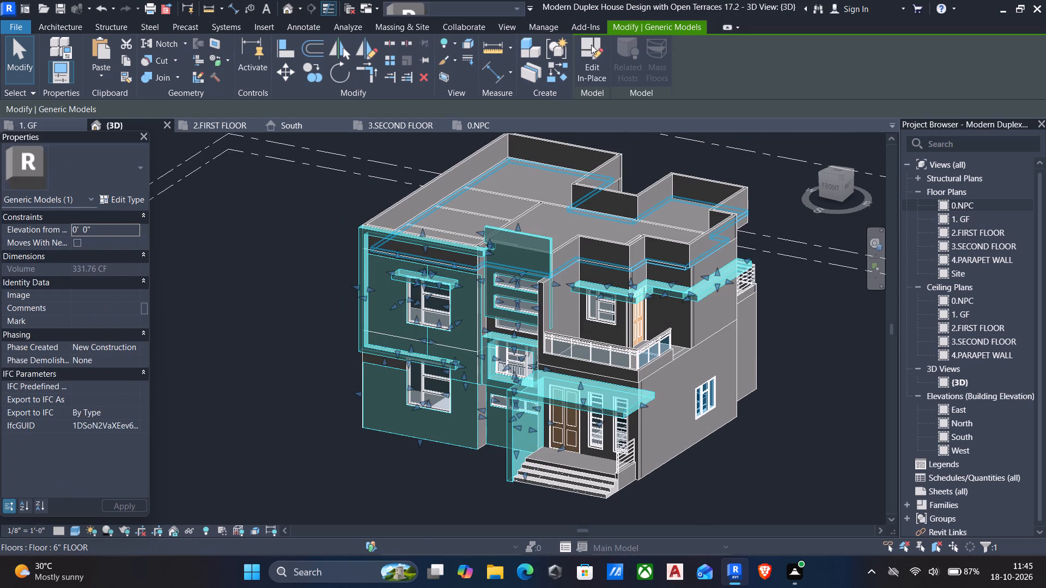
pyautogui.click(594, 56)
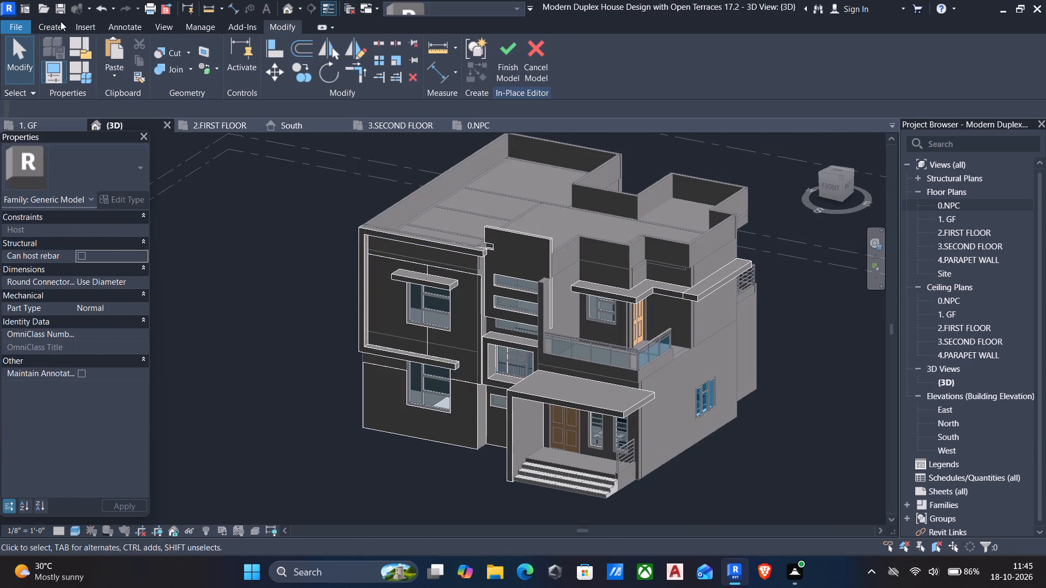
pyautogui.click(58, 24)
pyautogui.click(259, 74)
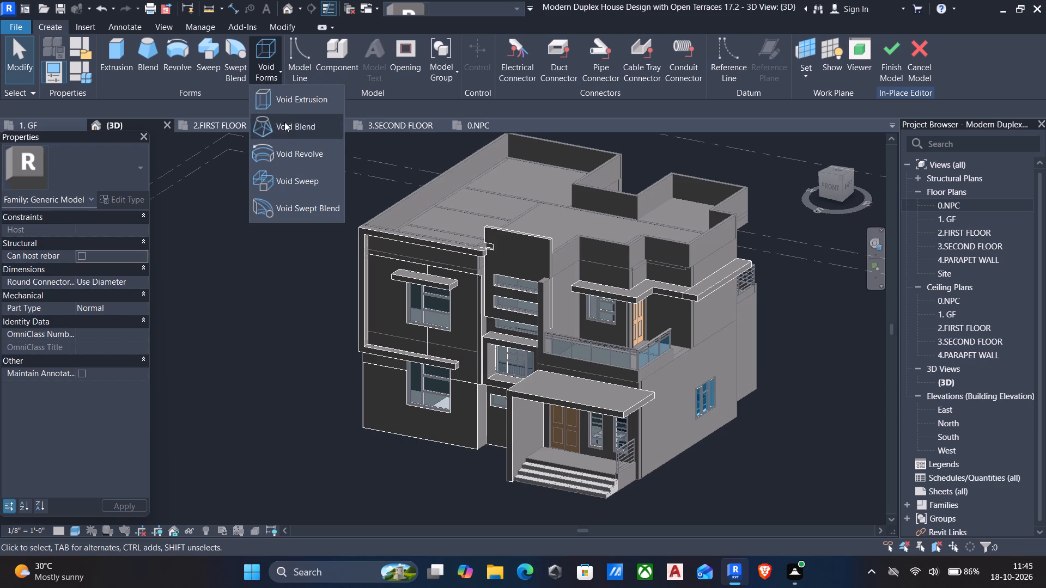
pyautogui.click(284, 103)
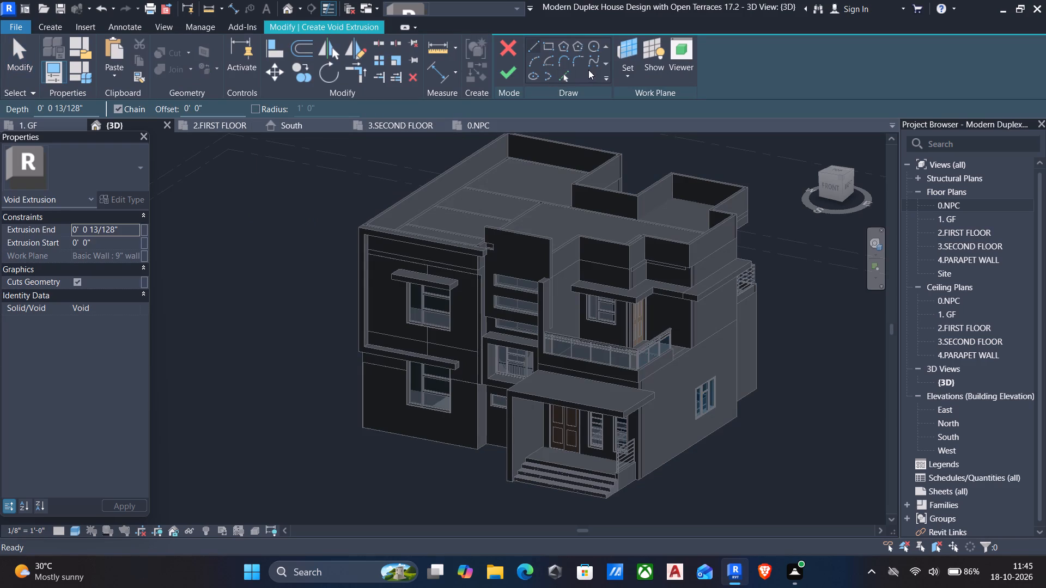
pyautogui.click(613, 74)
pyautogui.click(624, 75)
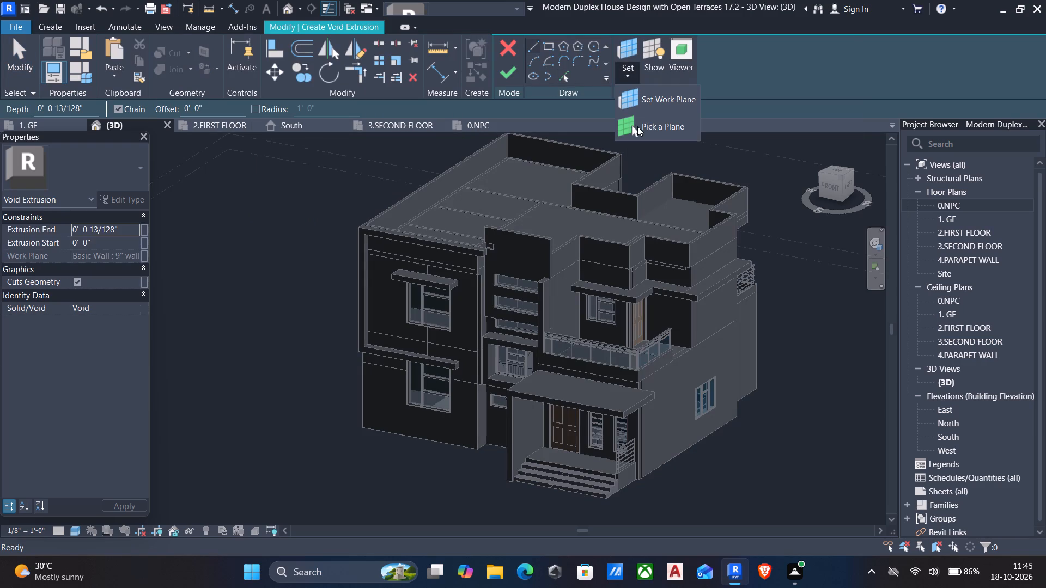
pyautogui.click(637, 126)
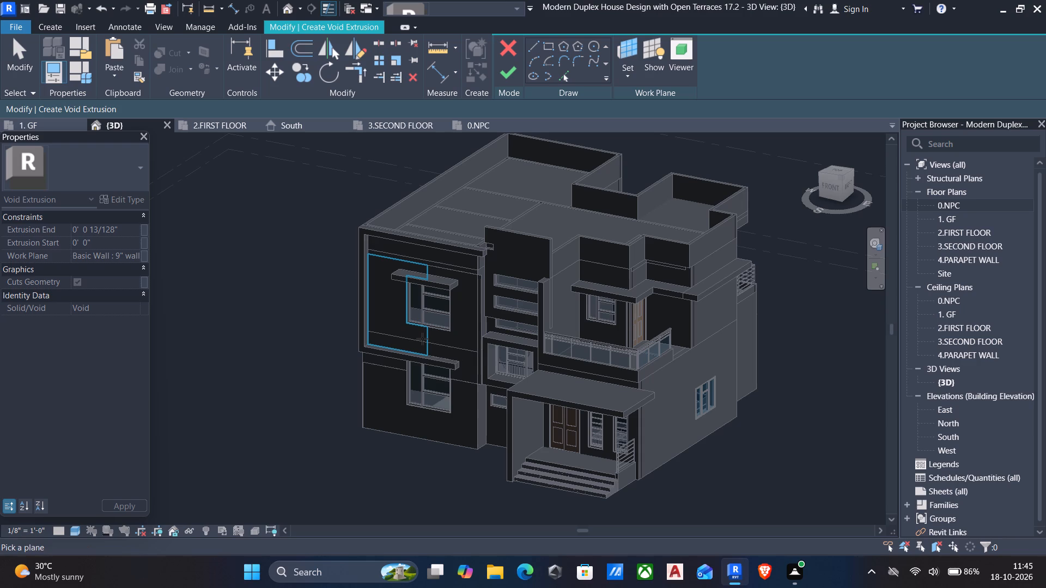
pyautogui.click(422, 339)
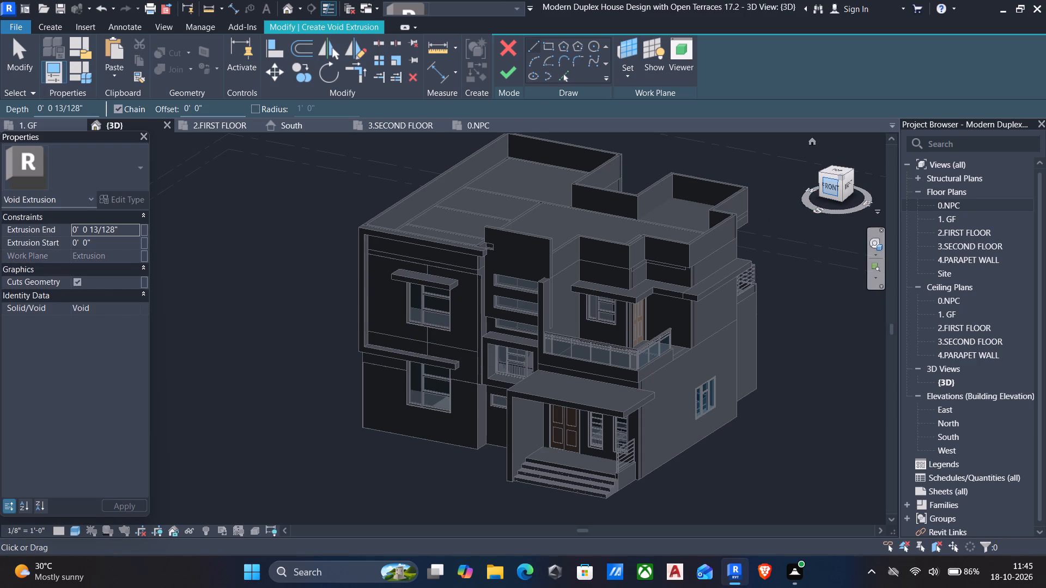
# From the front, sketch a rectangle about 8'-1 1/2" by 4 1/2" from the panel joint above the upper window to the frame edge.
pyautogui.click(830, 188)
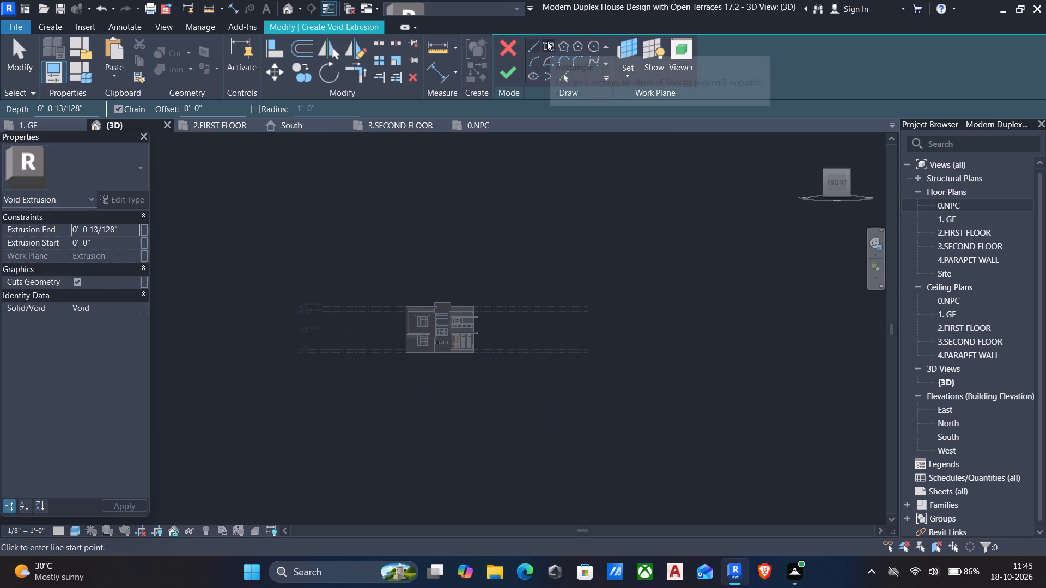
pyautogui.click(547, 44)
pyautogui.scroll(10, 427, 338)
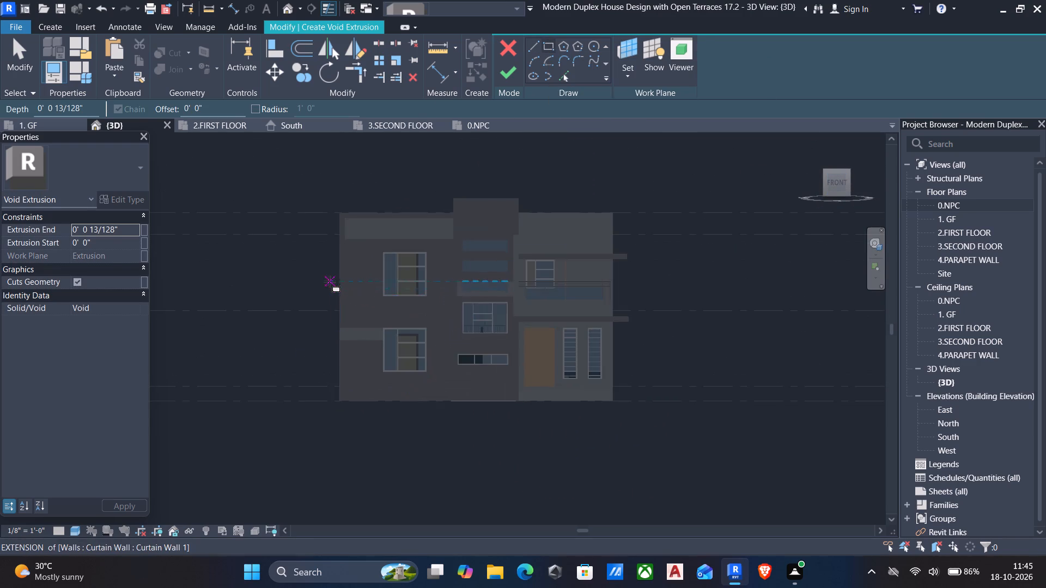
pyautogui.scroll(5, 329, 280)
pyautogui.moveTo(327, 280); pyautogui.dragTo(451, 376, button='middle')
pyautogui.scroll(2, 469, 353)
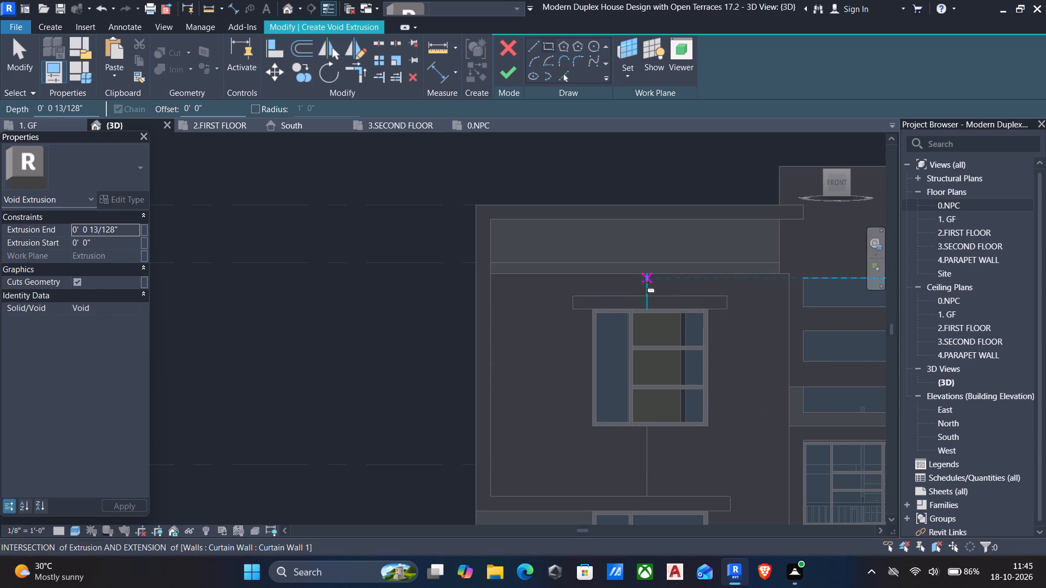
pyautogui.scroll(4, 644, 284)
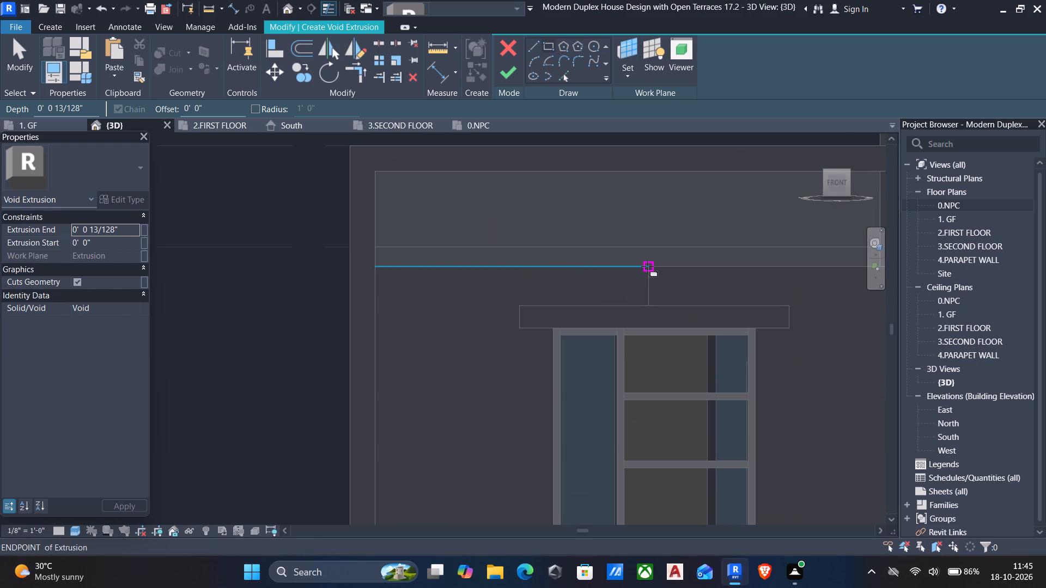
pyautogui.click(647, 266)
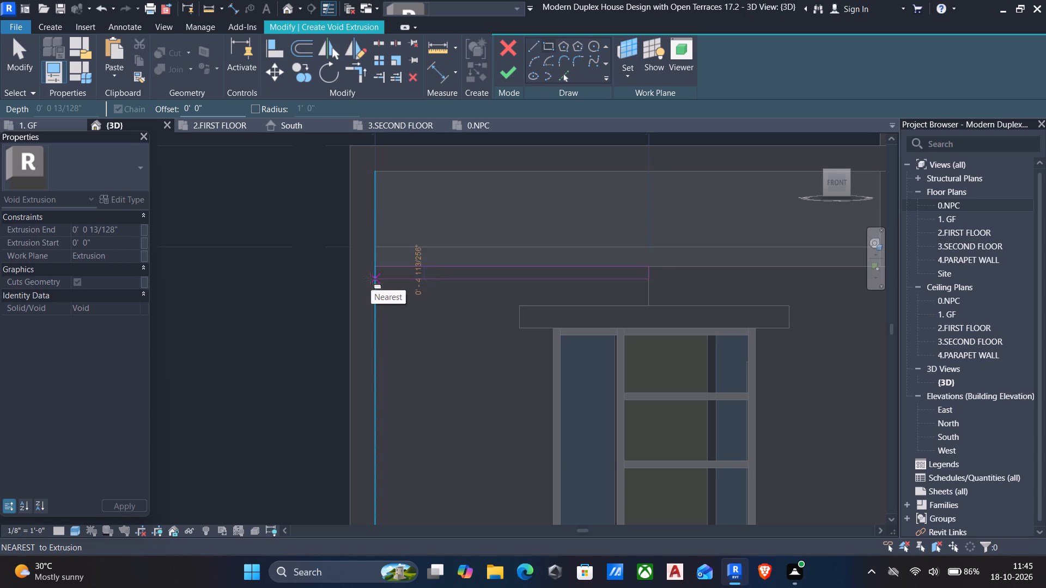
pyautogui.click(371, 279)
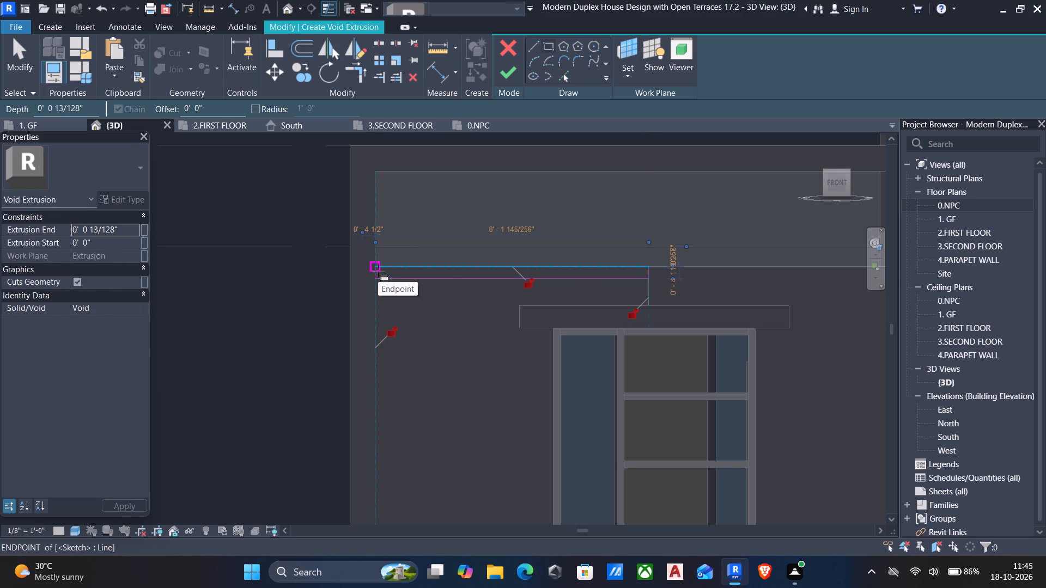
pyautogui.press('Escape')
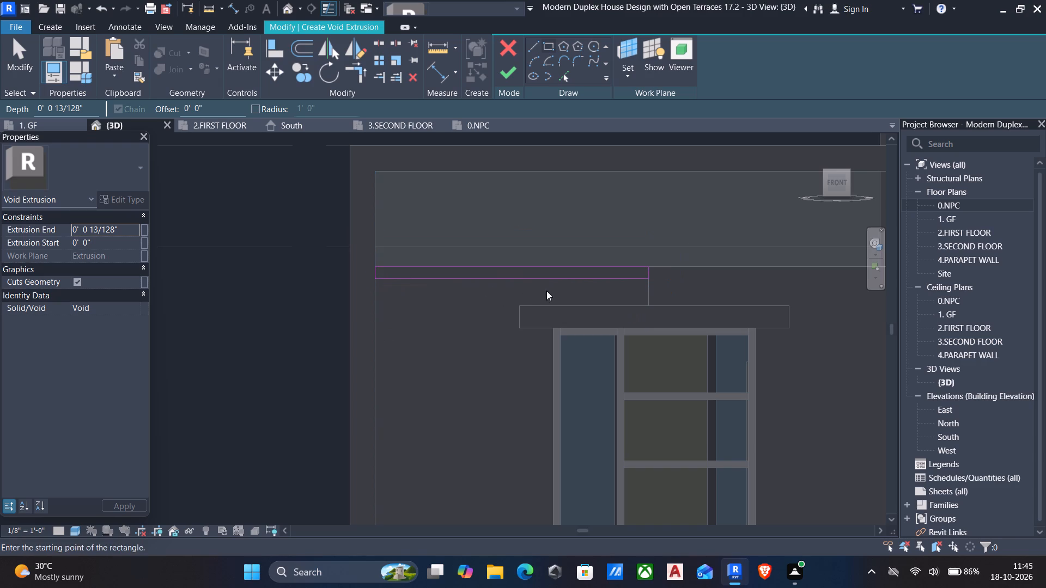
pyautogui.press('Escape')
# Set the rectangle's height to 2" by repositioning its lower edge.
pyautogui.scroll(3, 618, 278)
pyautogui.click(618, 281)
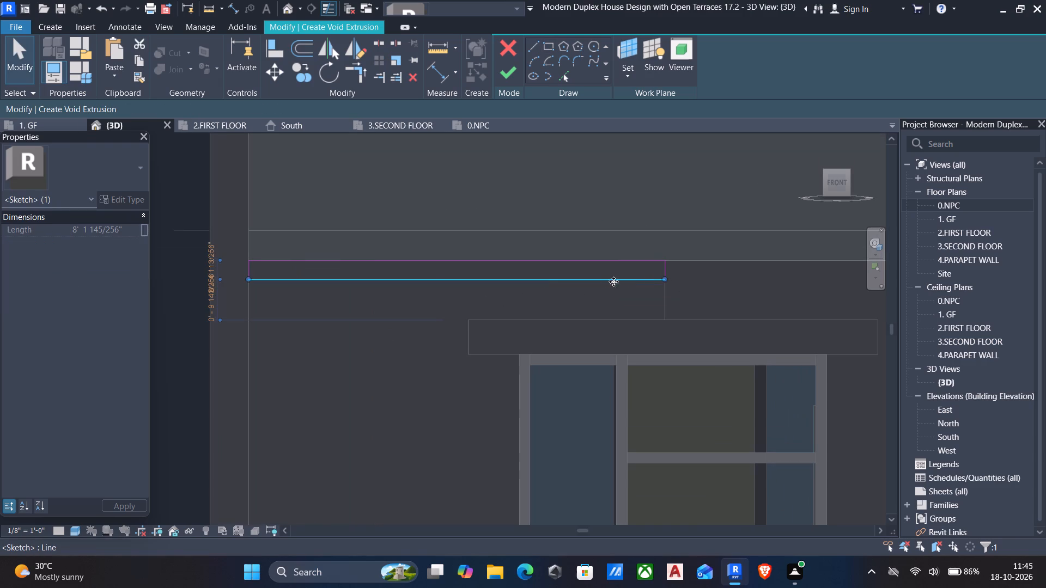
pyautogui.click(209, 280)
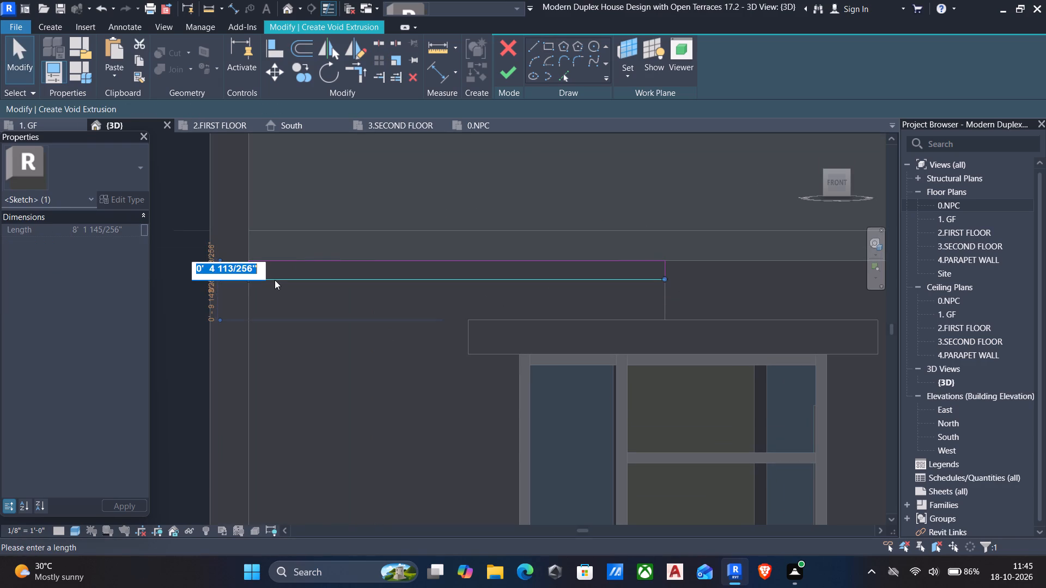
pyautogui.write('2"')
pyautogui.press('Return')
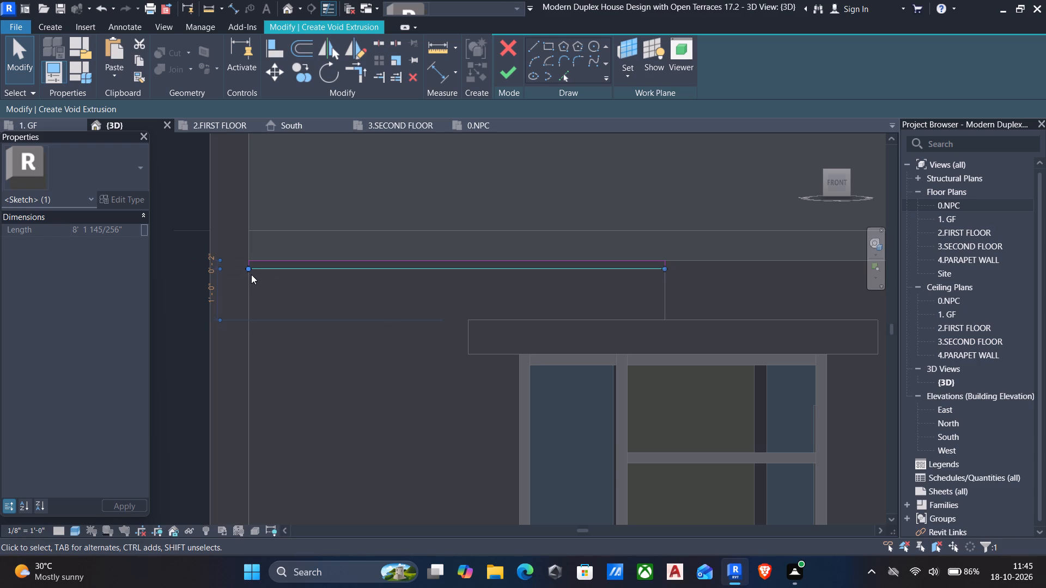
pyautogui.press('Escape')
# Move the whole 2" rectangle straight down about 6" from the upper edge of the cladding panel.
pyautogui.moveTo(233, 244); pyautogui.dragTo(746, 322)
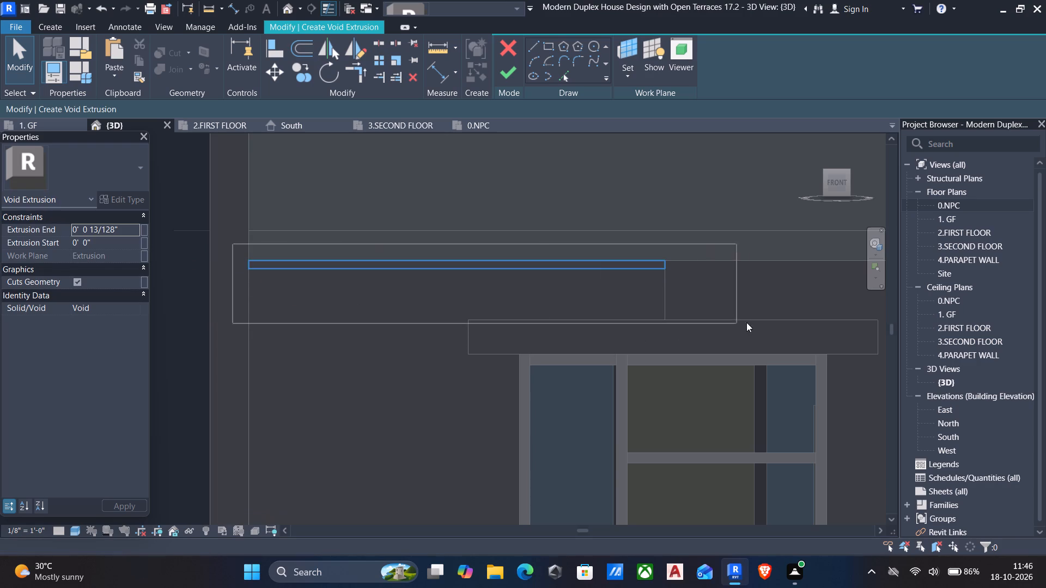
pyautogui.moveTo(746, 322); pyautogui.dragTo(753, 308)
pyautogui.press('m')
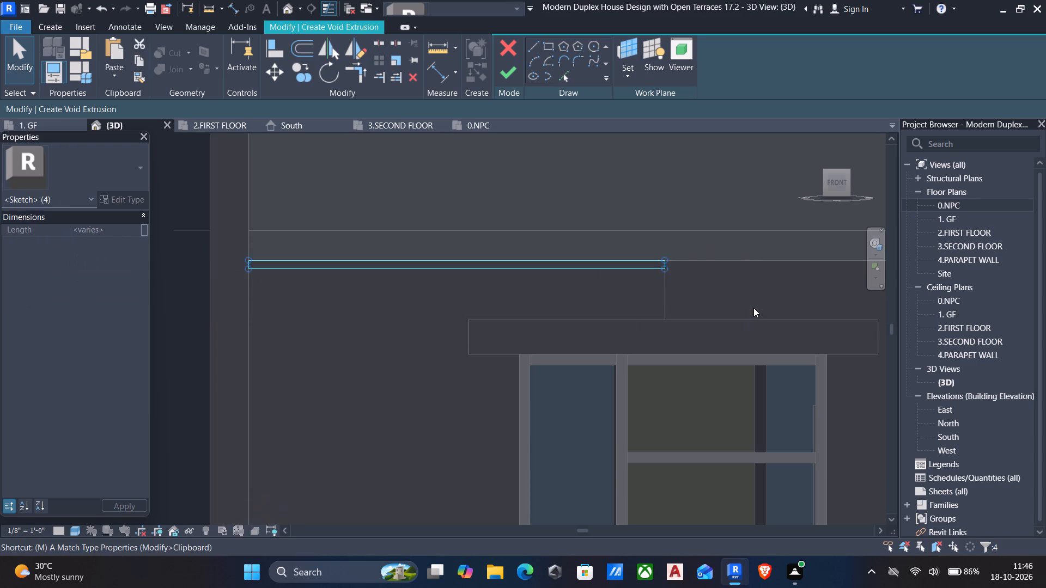
pyautogui.press('v')
pyautogui.scroll(5, 653, 249)
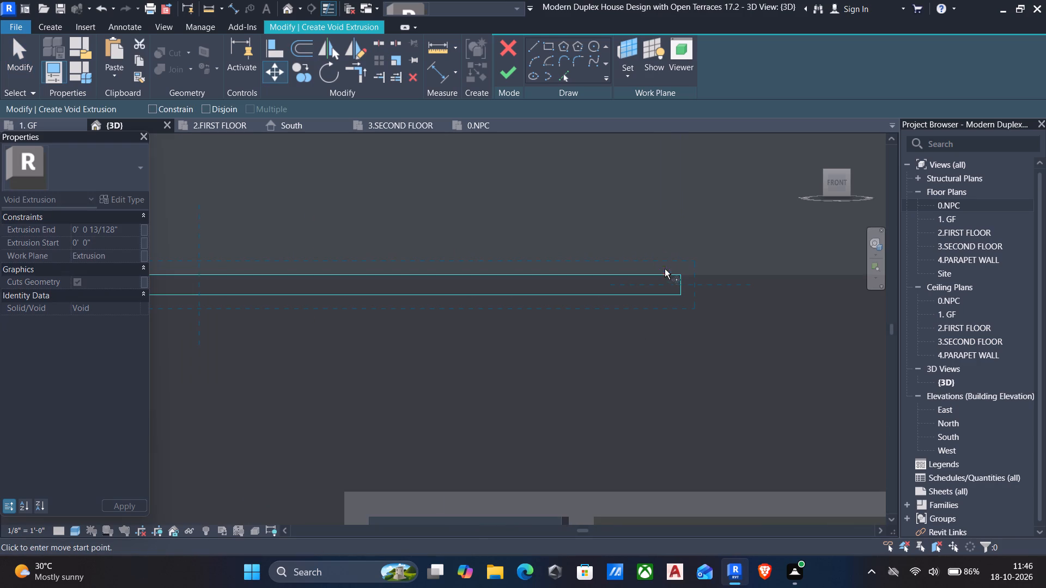
pyautogui.click(678, 276)
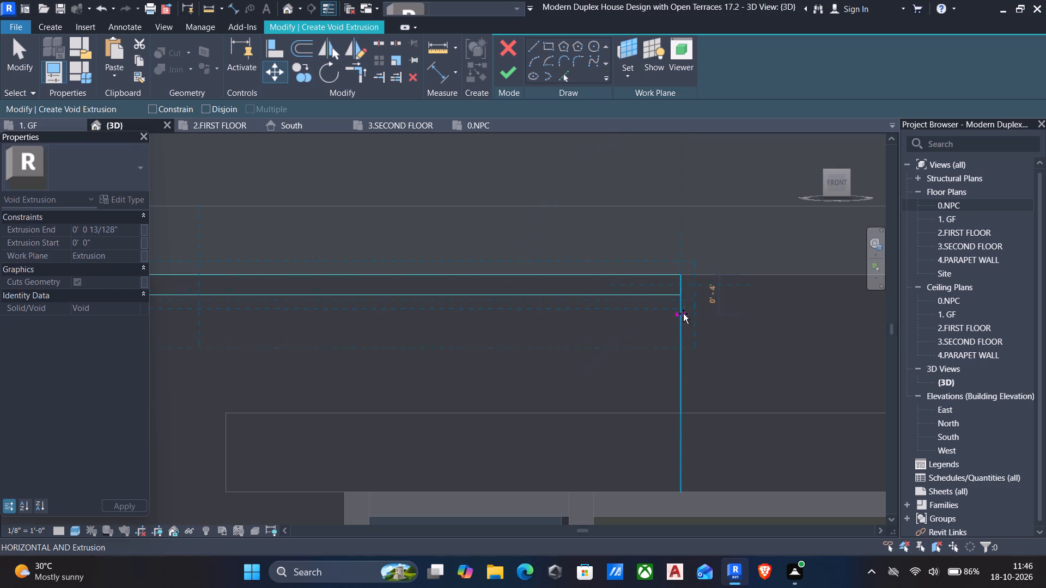
pyautogui.scroll(2, 683, 328)
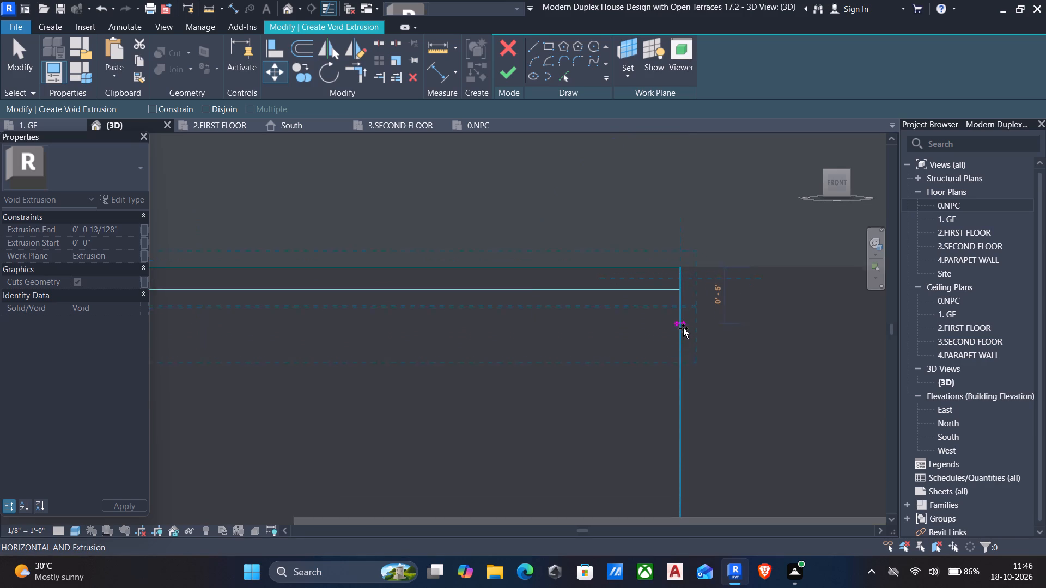
pyautogui.scroll(2, 683, 328)
pyautogui.click(685, 338)
# Copy the 2" strip rectangle about 6" straight down along the frame edge, with the copy constrained to vertical.
pyautogui.scroll(-3, 667, 359)
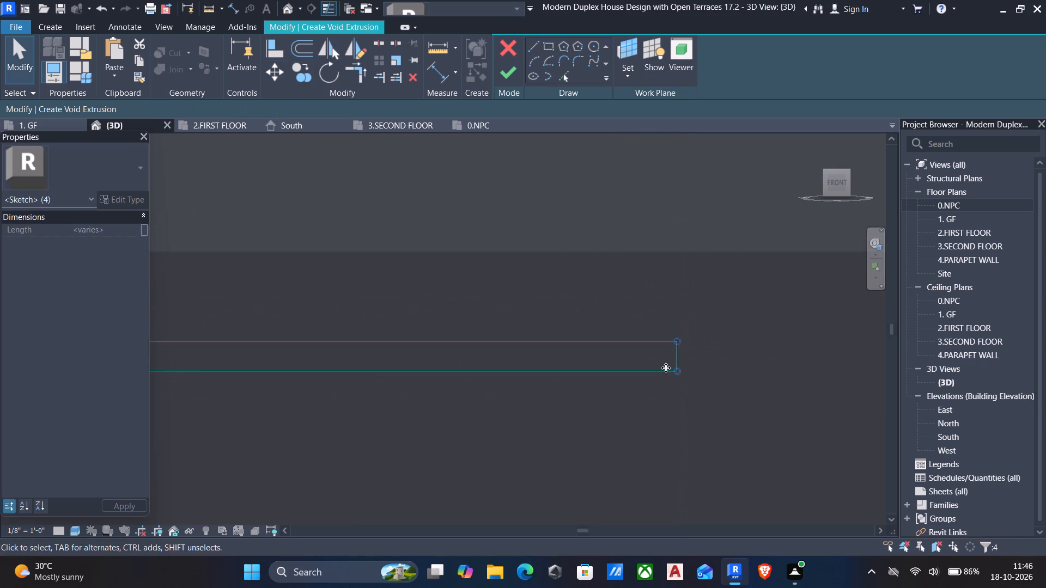
pyautogui.scroll(-2, 666, 367)
pyautogui.moveTo(667, 359); pyautogui.dragTo(686, 313, button='middle')
pyautogui.scroll(-4, 670, 338)
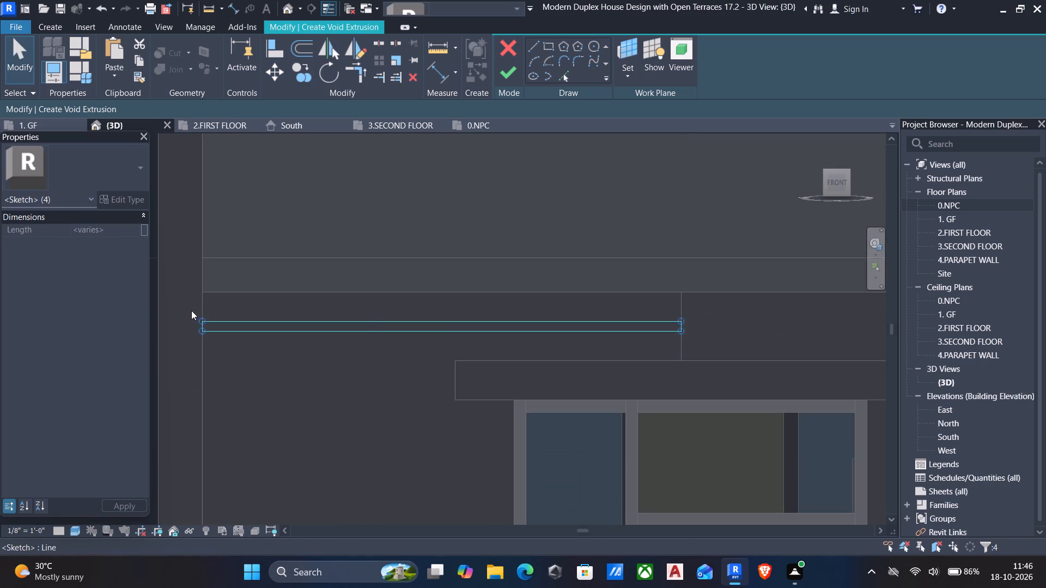
pyautogui.moveTo(187, 303); pyautogui.dragTo(710, 358)
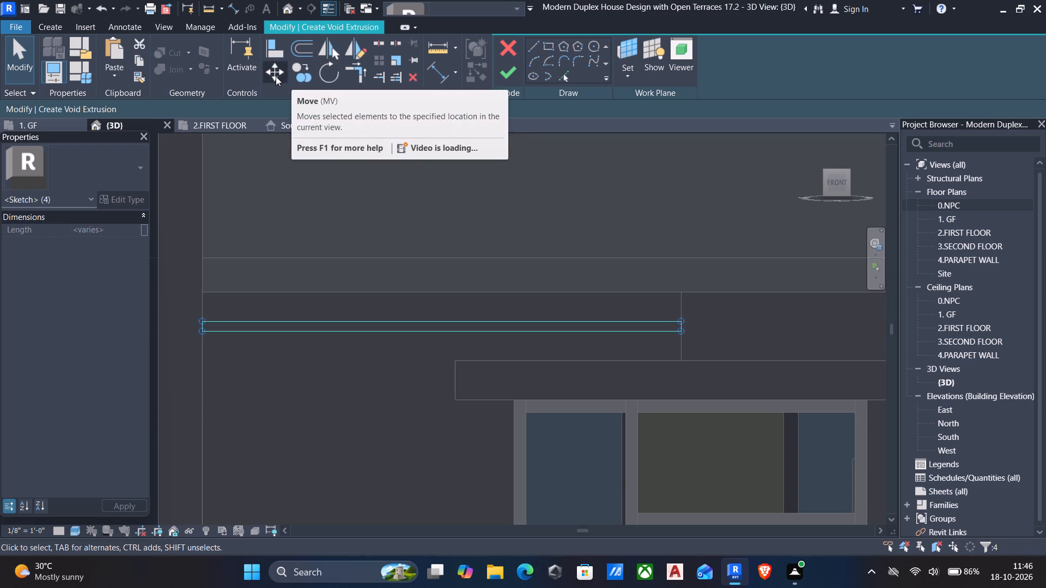
pyautogui.click(308, 77)
pyautogui.moveTo(311, 176); pyautogui.dragTo(332, 180, button='middle')
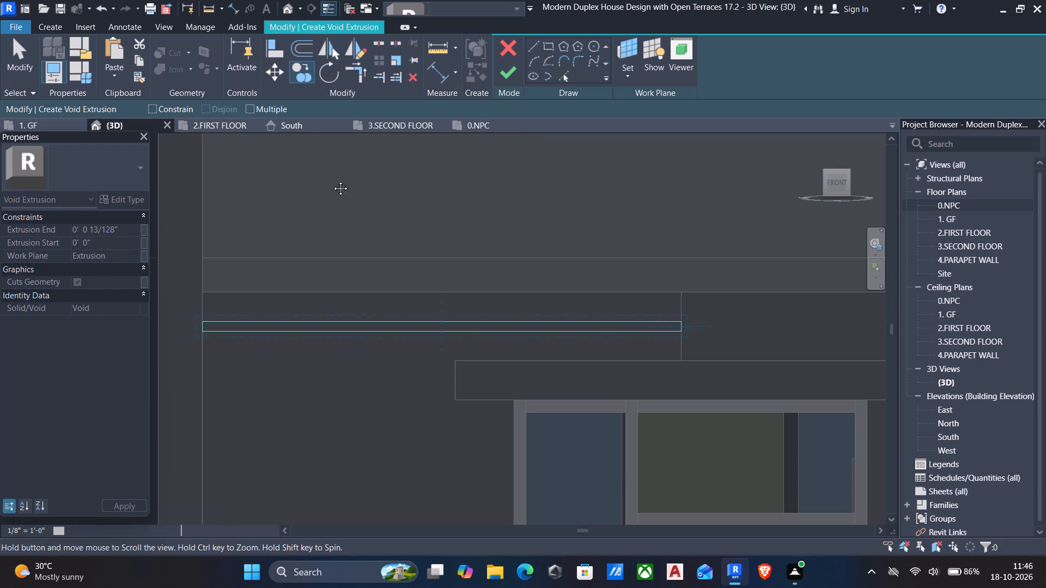
pyautogui.moveTo(332, 180); pyautogui.dragTo(480, 154, button='middle')
pyautogui.scroll(3, 379, 300)
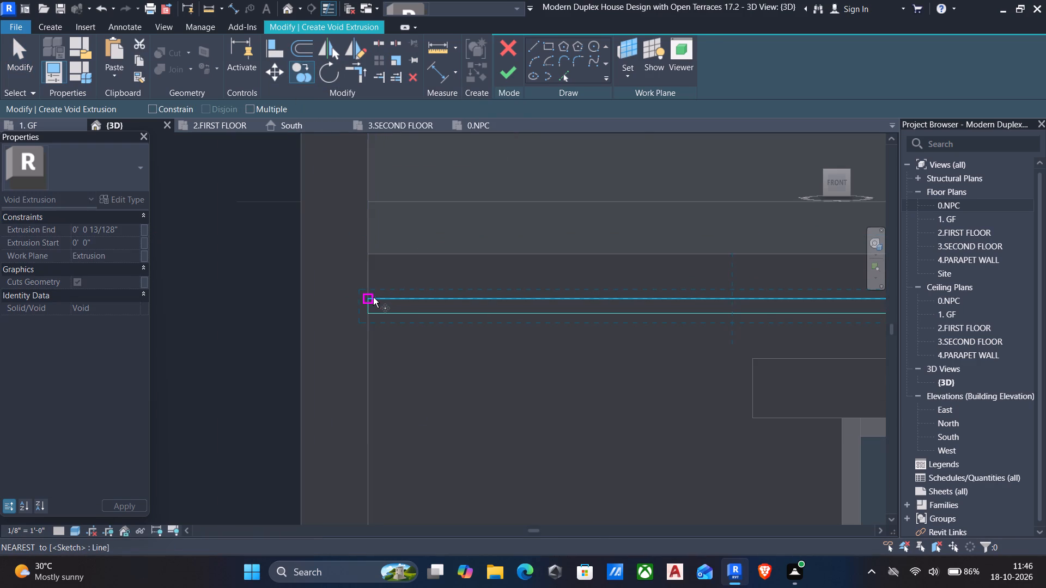
pyautogui.click(372, 297)
pyautogui.moveTo(379, 359); pyautogui.dragTo(379, 339, button='middle')
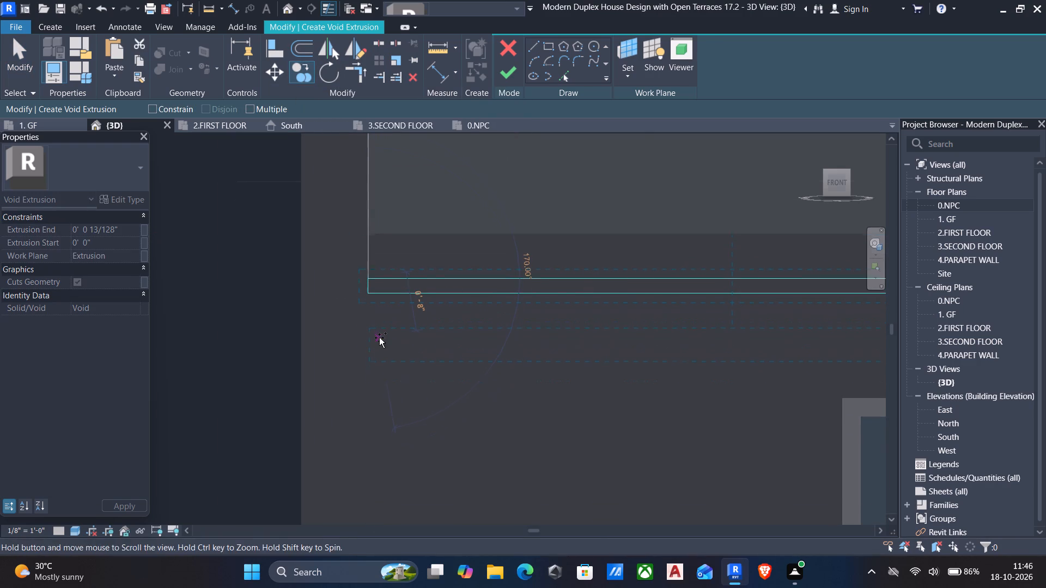
pyautogui.click(151, 103)
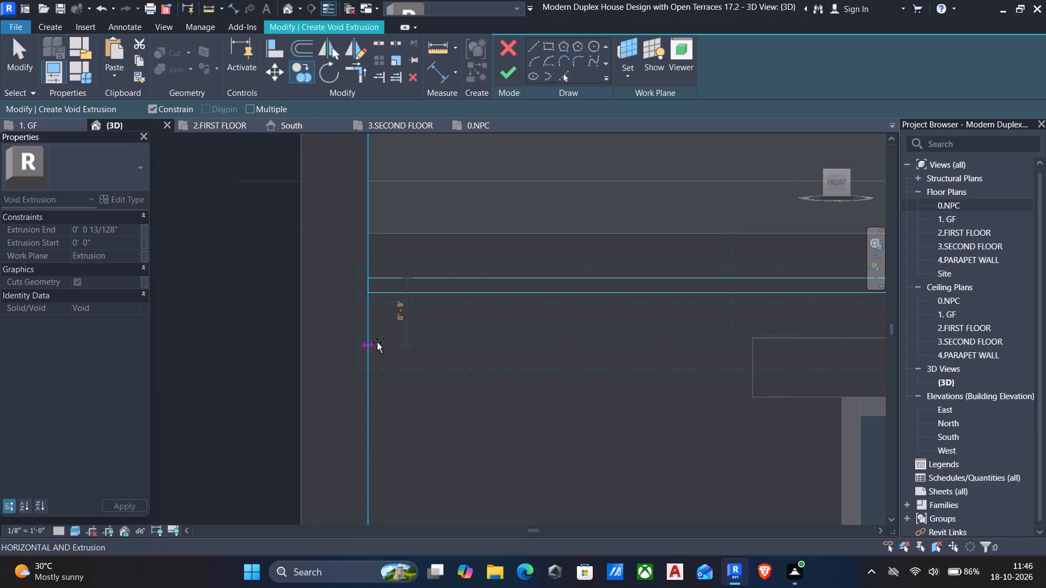
pyautogui.scroll(4, 377, 341)
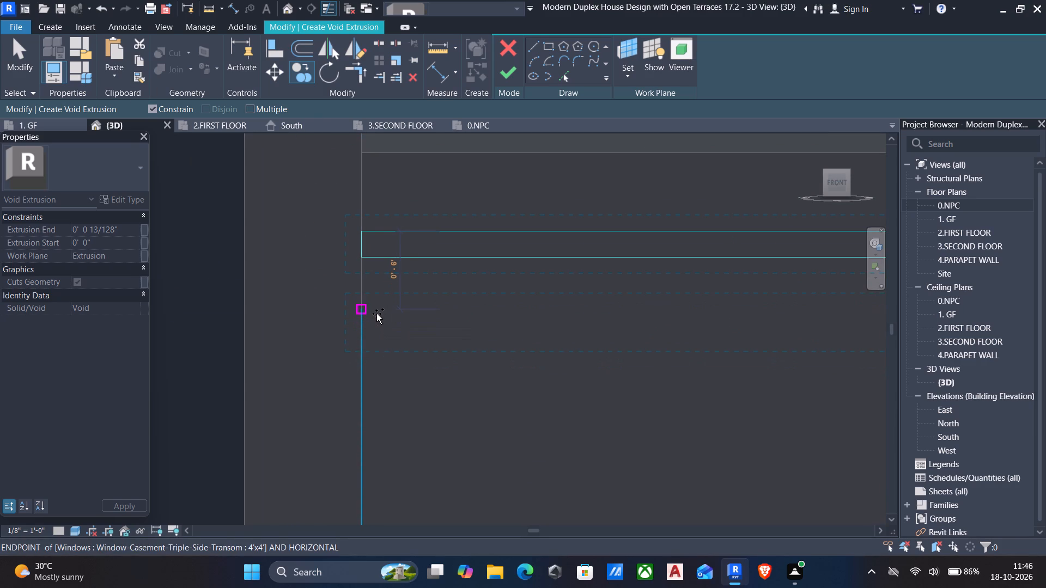
pyautogui.click(376, 314)
pyautogui.scroll(-10, 375, 334)
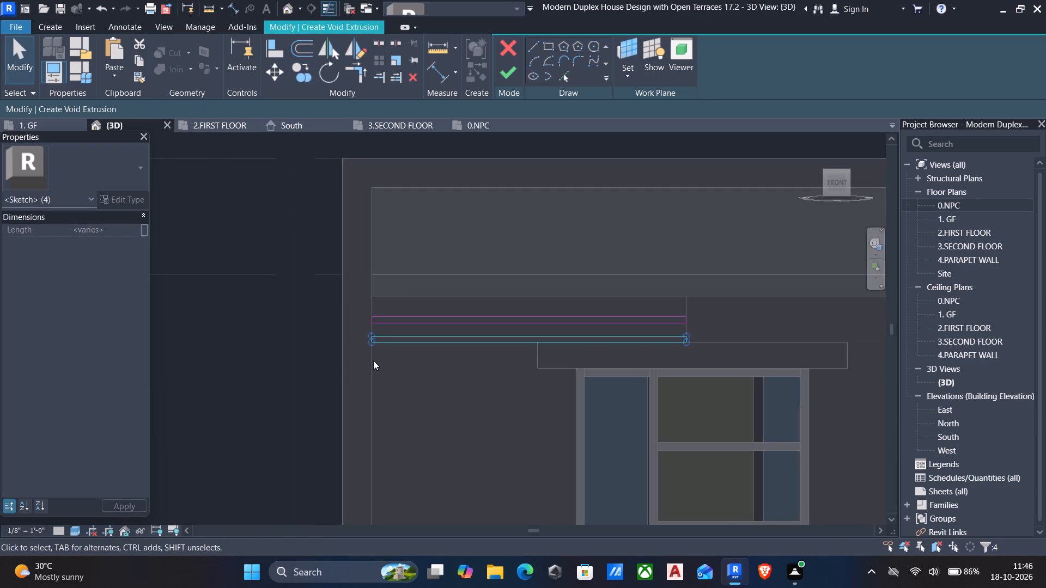
pyautogui.scroll(3, 370, 364)
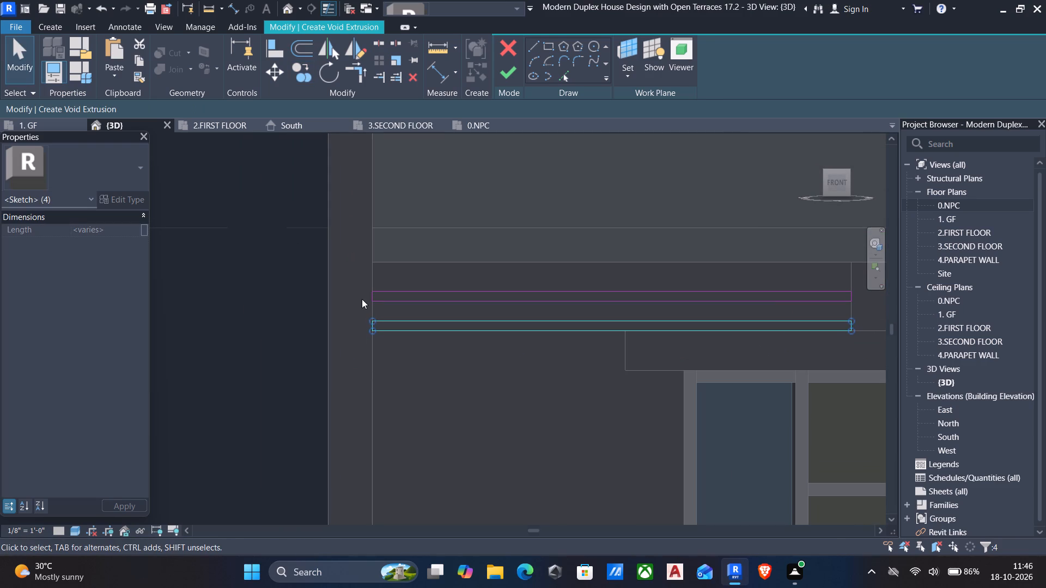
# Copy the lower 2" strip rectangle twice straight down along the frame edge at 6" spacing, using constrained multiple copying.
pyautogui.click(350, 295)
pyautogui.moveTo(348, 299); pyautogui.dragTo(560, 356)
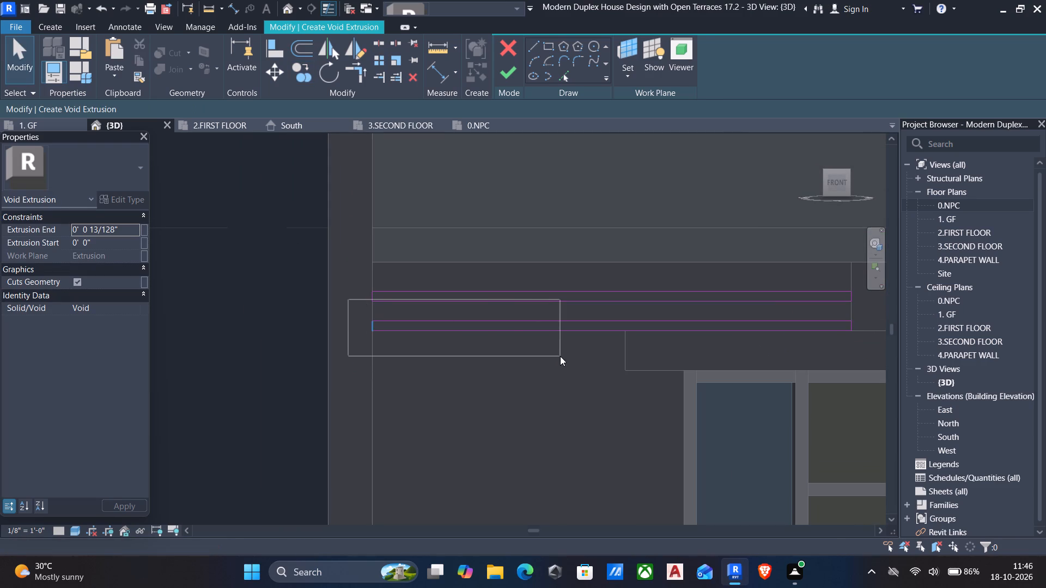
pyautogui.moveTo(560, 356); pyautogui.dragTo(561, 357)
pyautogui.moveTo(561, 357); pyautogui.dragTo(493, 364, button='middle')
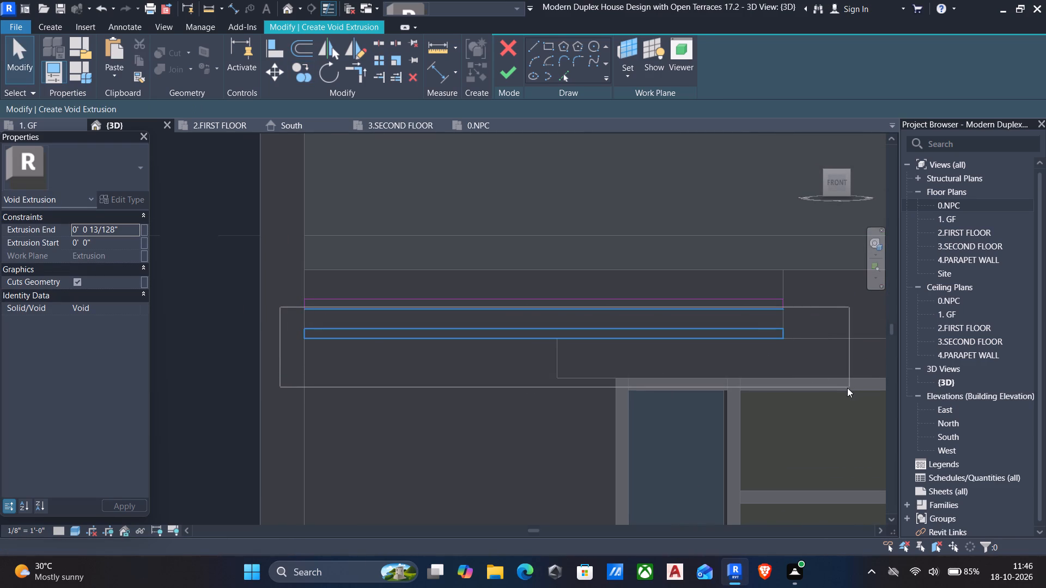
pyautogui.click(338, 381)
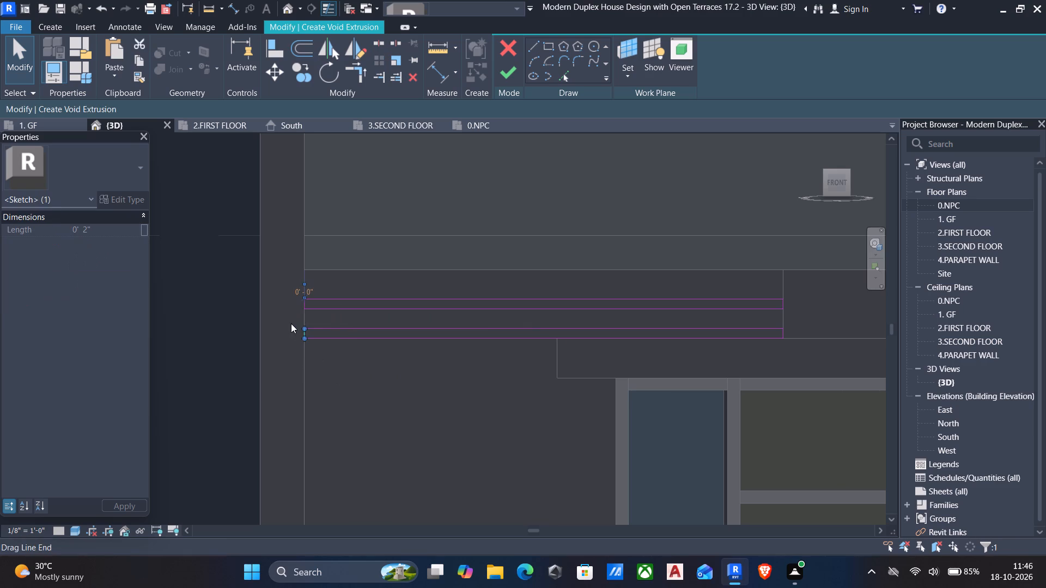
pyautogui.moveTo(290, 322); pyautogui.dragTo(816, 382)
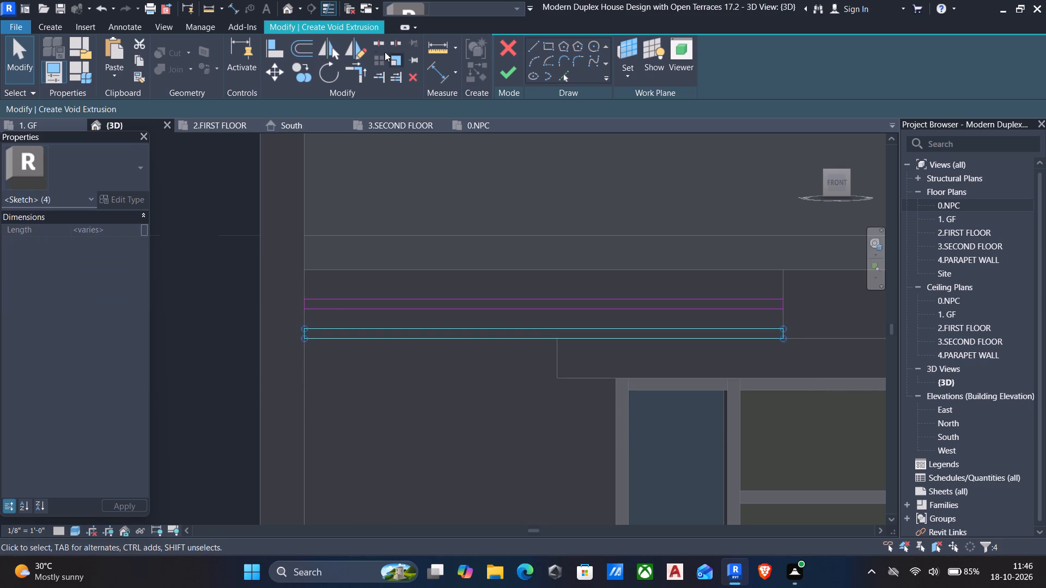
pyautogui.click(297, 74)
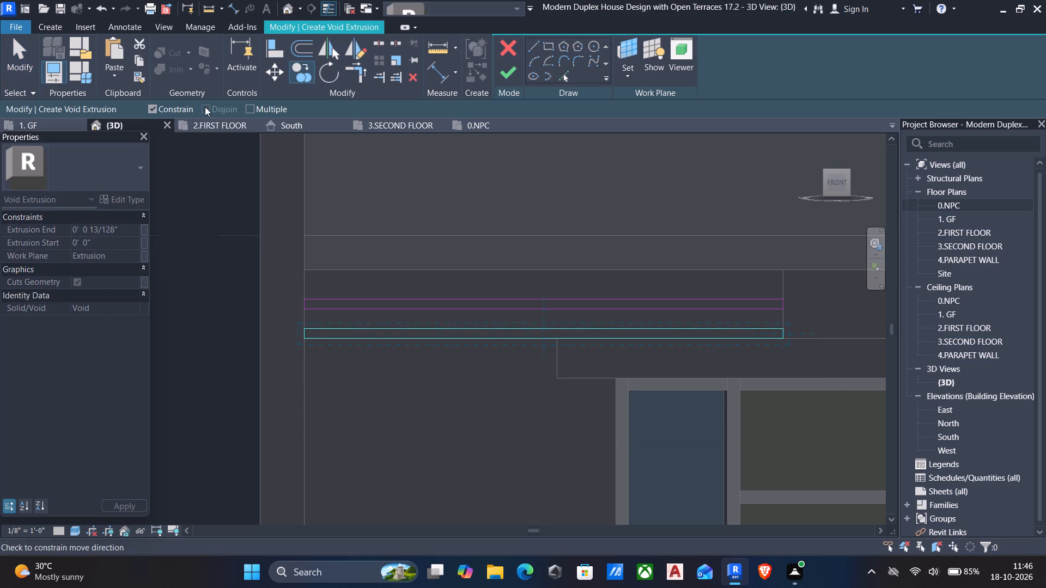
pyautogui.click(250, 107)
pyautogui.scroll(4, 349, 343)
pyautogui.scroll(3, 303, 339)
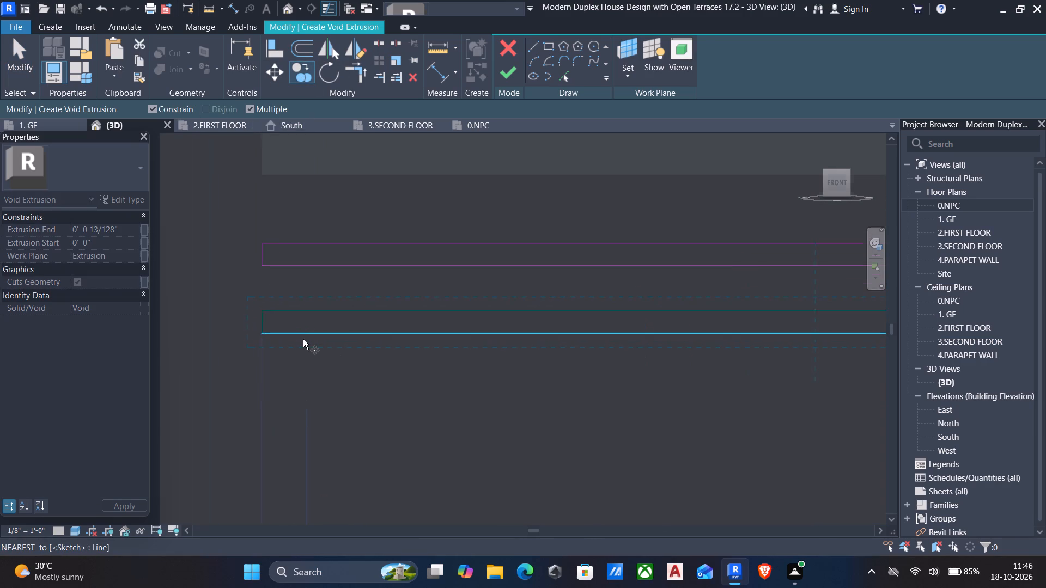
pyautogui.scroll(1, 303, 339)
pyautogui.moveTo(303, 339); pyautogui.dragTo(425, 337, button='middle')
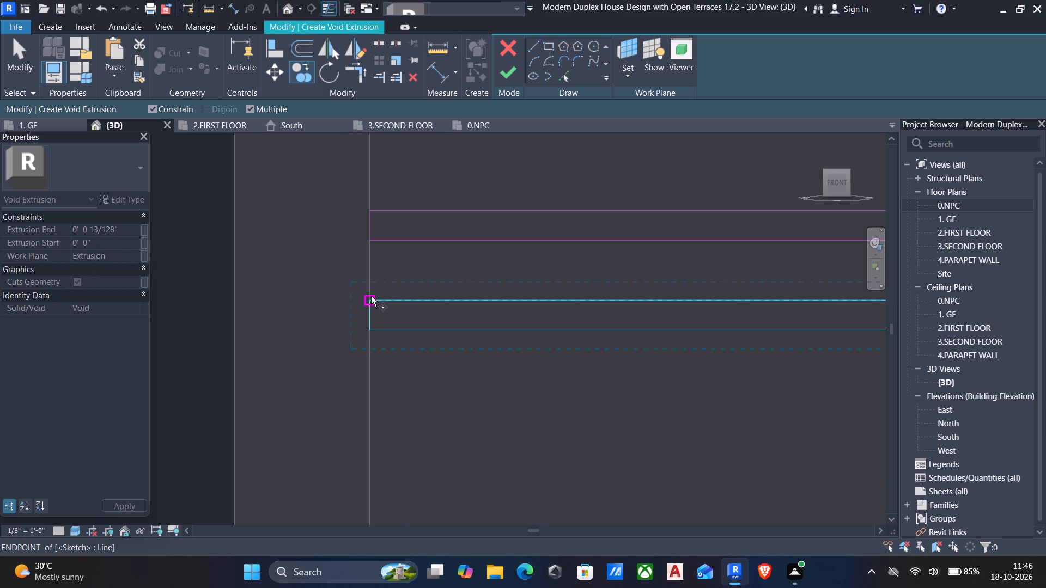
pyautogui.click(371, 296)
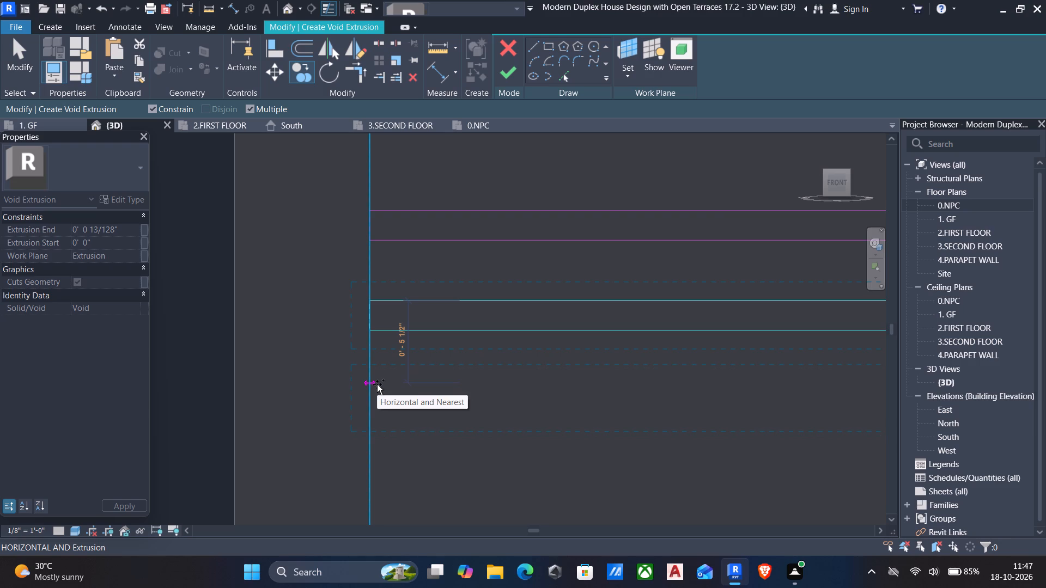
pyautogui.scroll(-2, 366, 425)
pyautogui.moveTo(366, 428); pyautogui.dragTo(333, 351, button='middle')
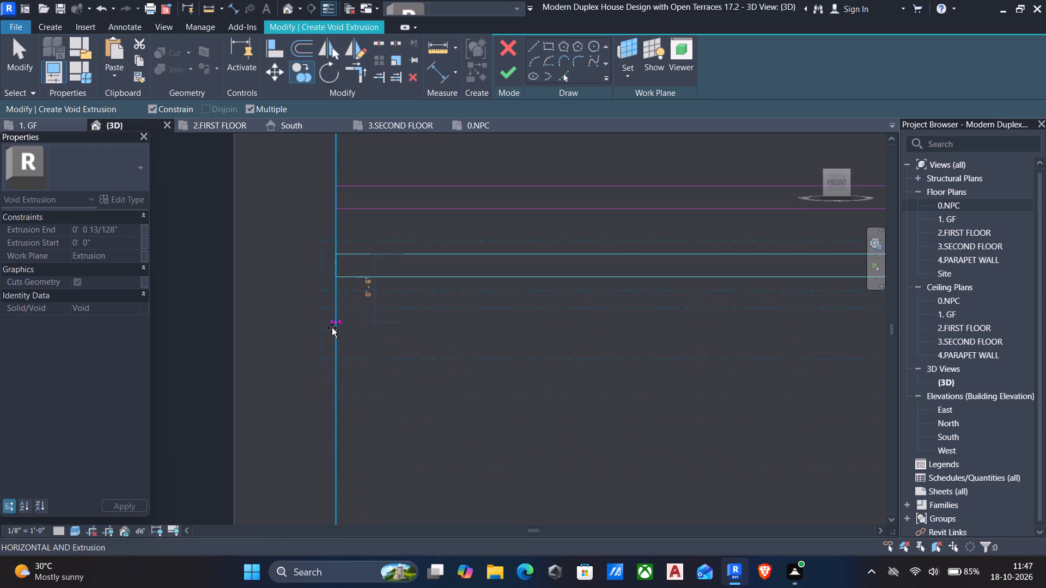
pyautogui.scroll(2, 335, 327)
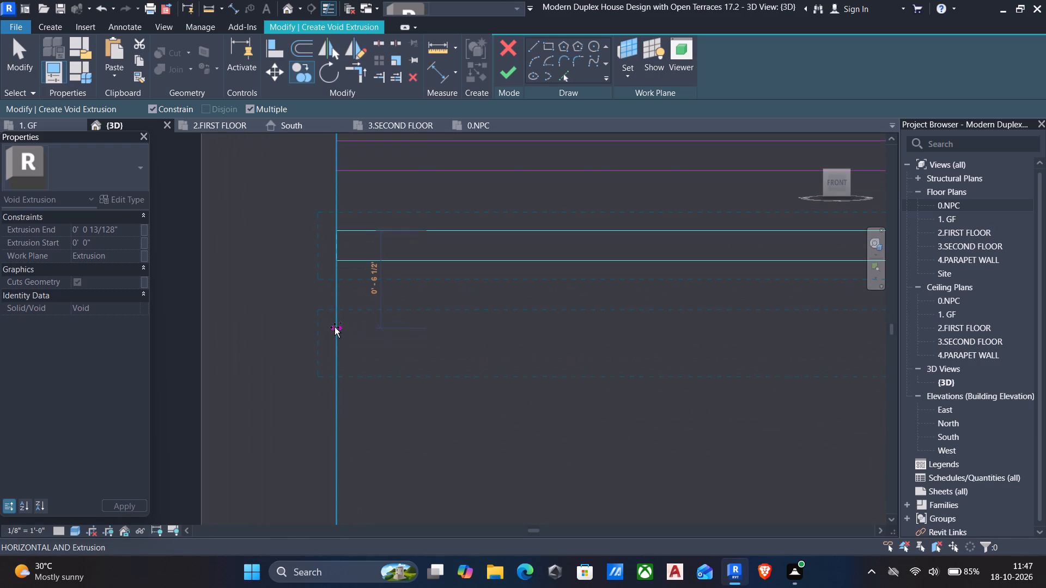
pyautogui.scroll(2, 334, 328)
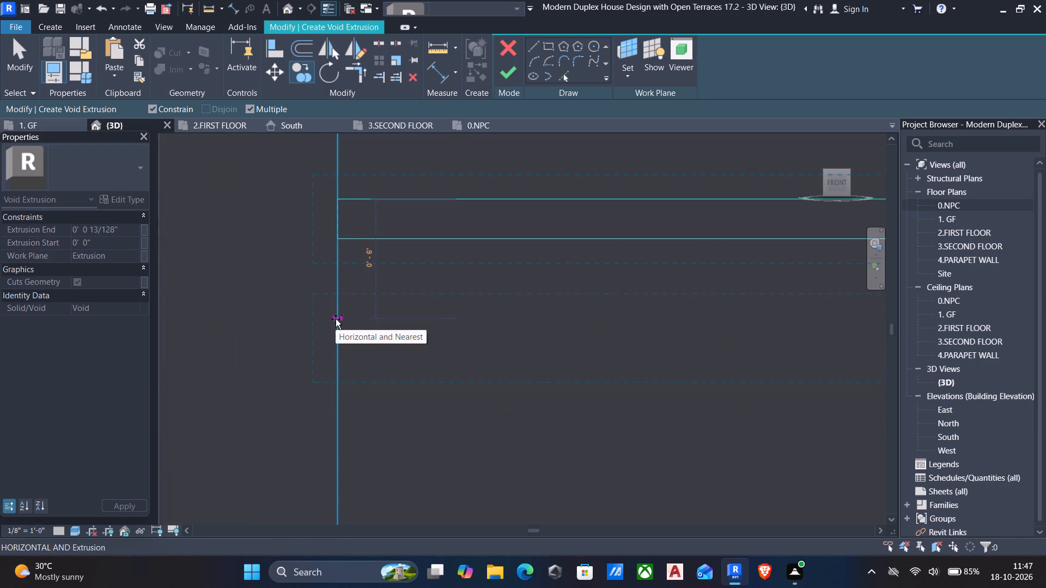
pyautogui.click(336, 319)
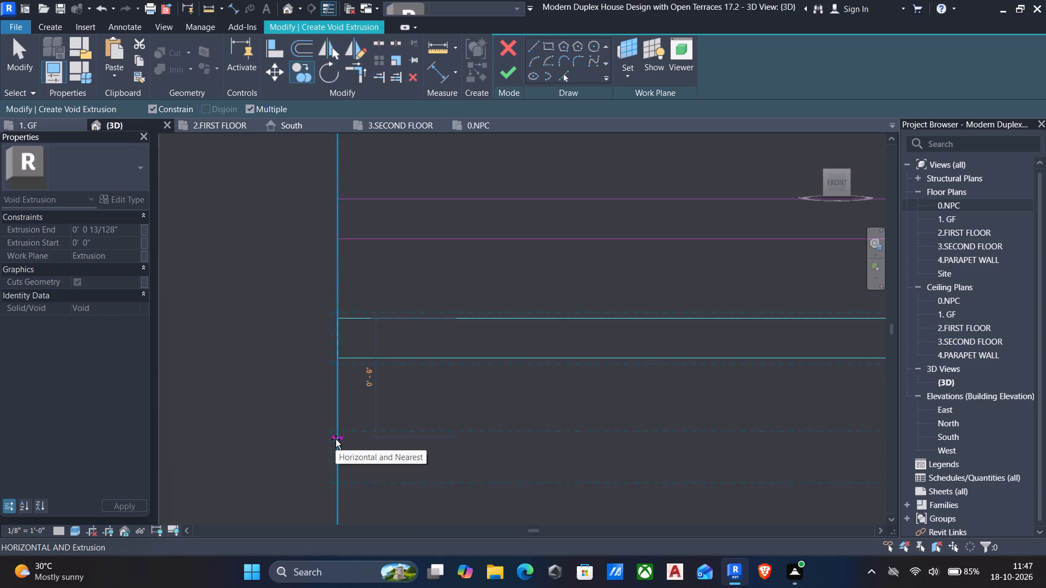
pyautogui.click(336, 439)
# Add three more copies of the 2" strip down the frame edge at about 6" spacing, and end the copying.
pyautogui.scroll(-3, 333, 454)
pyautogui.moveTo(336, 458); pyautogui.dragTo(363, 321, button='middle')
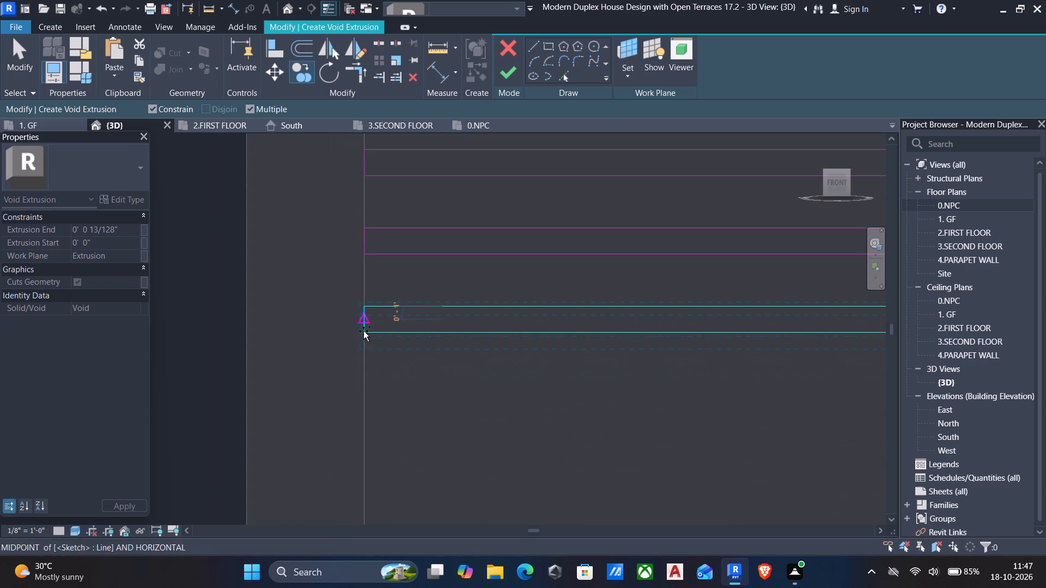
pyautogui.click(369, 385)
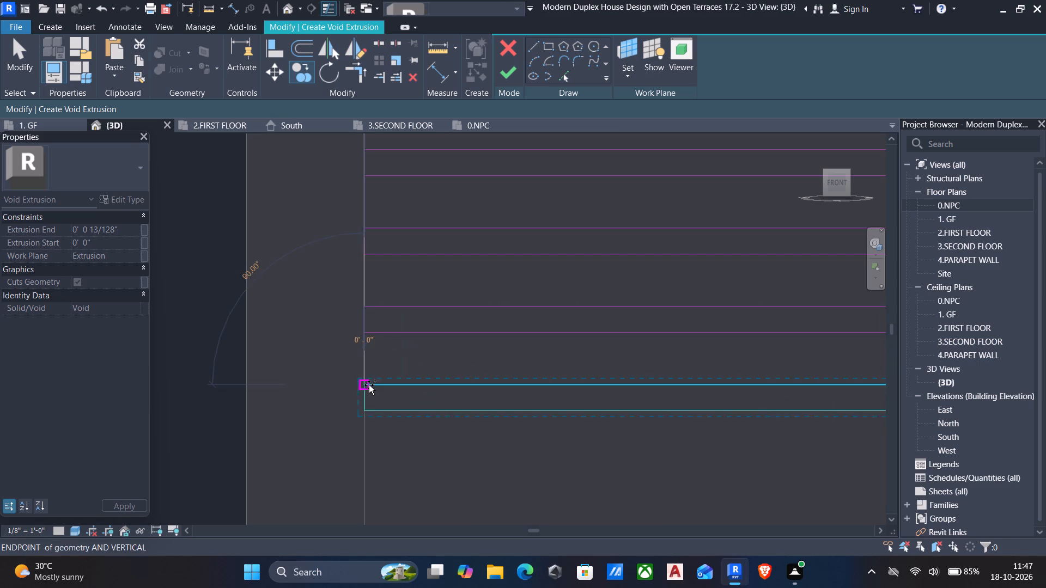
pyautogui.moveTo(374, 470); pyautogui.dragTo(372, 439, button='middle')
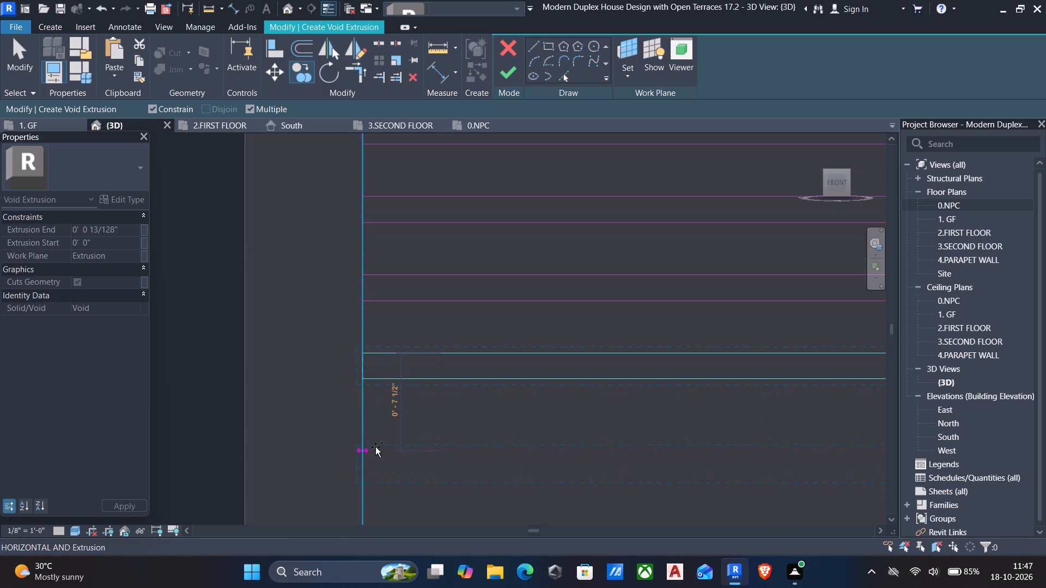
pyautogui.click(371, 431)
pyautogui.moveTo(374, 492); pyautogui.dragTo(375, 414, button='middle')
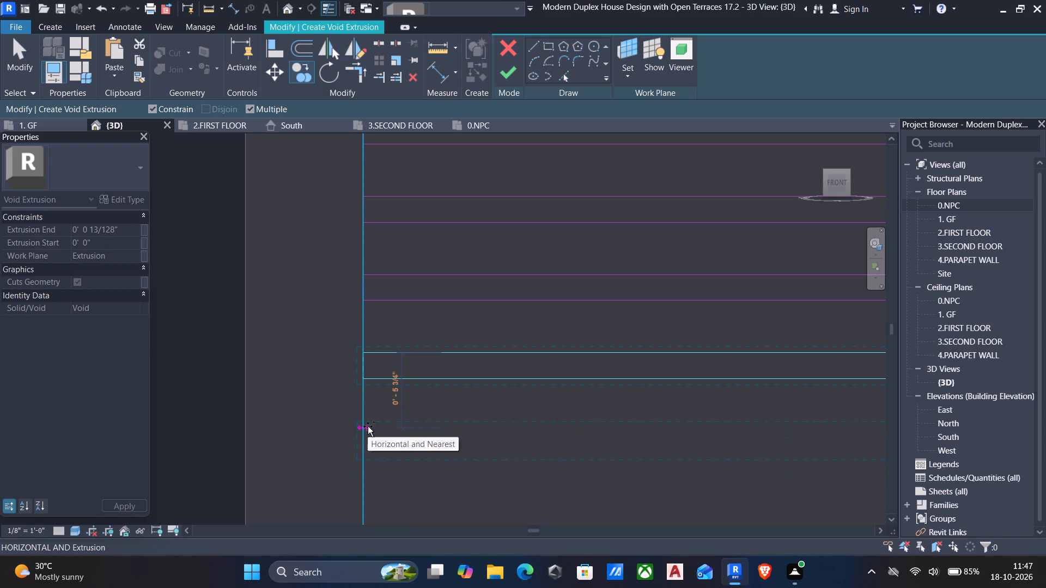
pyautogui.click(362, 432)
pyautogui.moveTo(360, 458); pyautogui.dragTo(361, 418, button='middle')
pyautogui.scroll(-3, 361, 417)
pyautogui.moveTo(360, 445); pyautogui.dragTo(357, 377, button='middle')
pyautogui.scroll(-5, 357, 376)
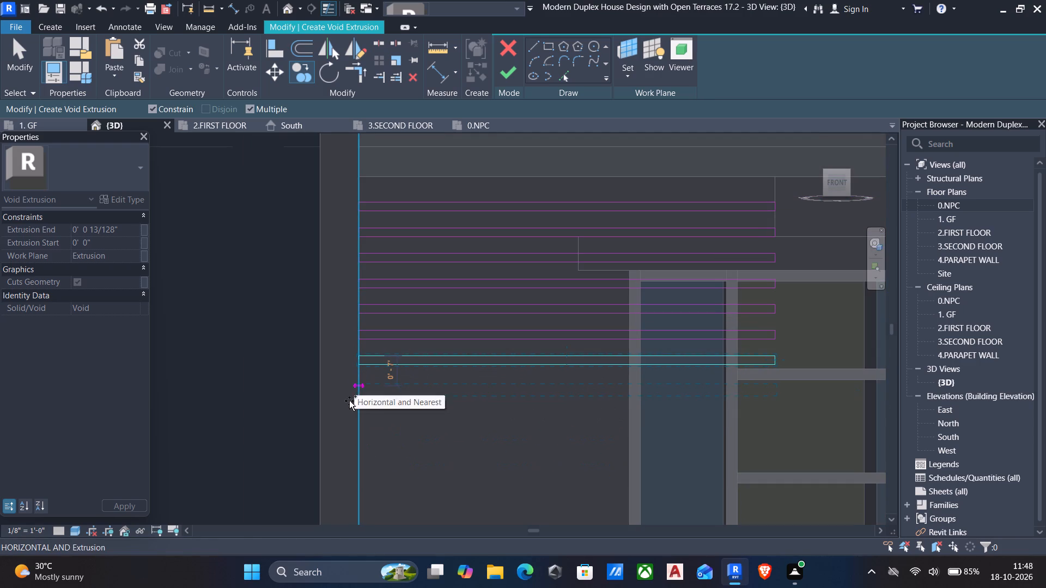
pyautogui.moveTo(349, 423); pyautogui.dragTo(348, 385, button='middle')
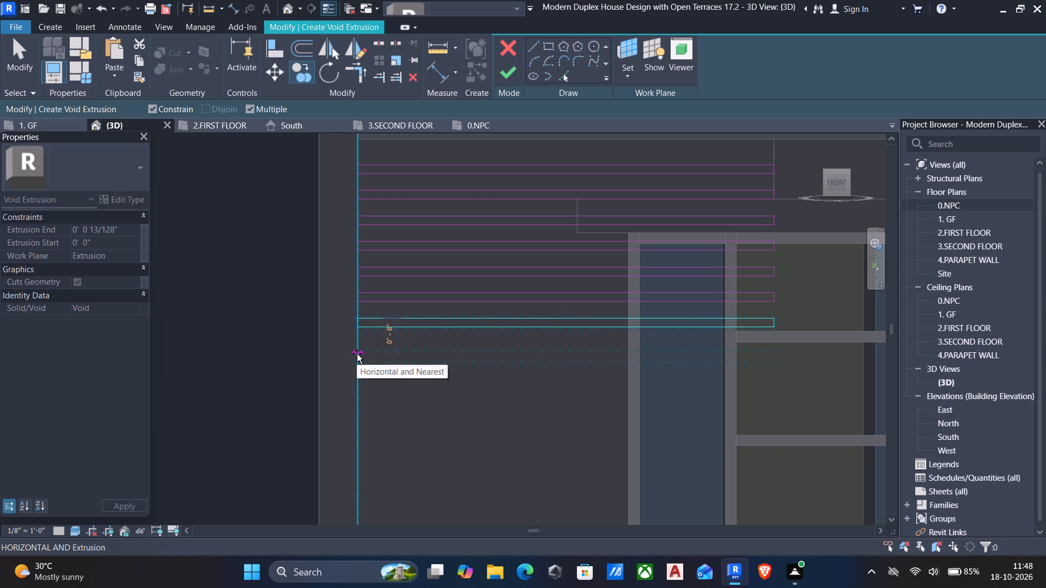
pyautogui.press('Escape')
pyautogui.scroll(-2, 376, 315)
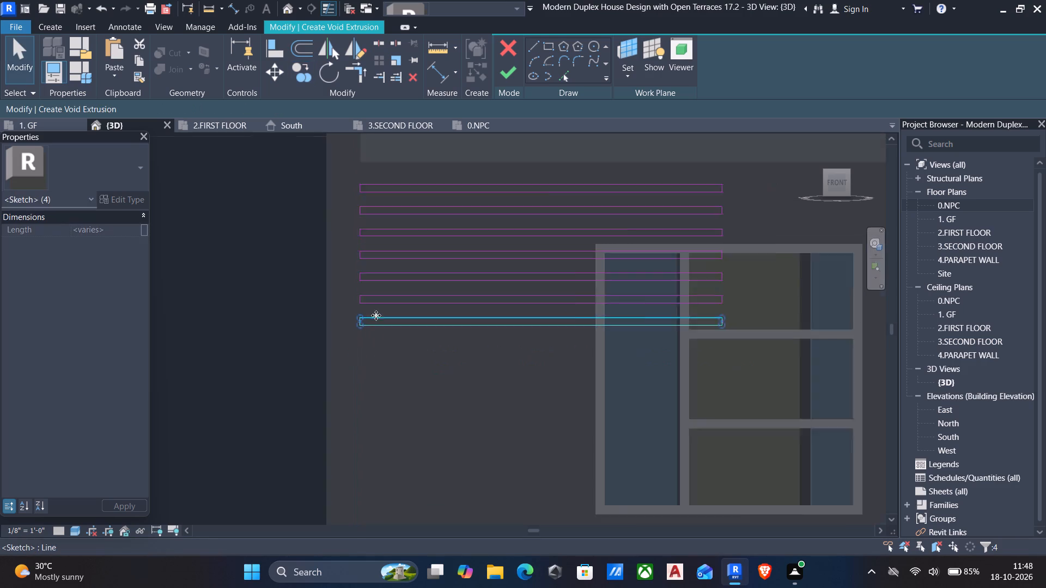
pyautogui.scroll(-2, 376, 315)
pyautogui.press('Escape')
# Delete the six strip rectangles below the topmost 2" strip.
pyautogui.scroll(4, 339, 256)
pyautogui.moveTo(355, 230); pyautogui.dragTo(825, 439)
pyautogui.press('Delete')
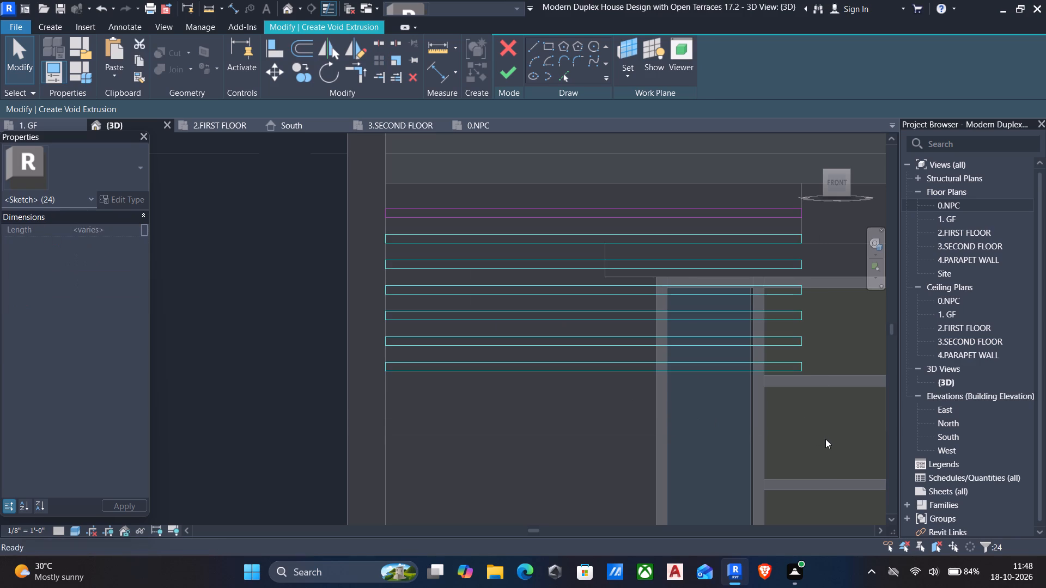
# Move the one remaining 2" strip rectangle 6" straight down along the frame edge.
pyautogui.moveTo(367, 180); pyautogui.dragTo(814, 314)
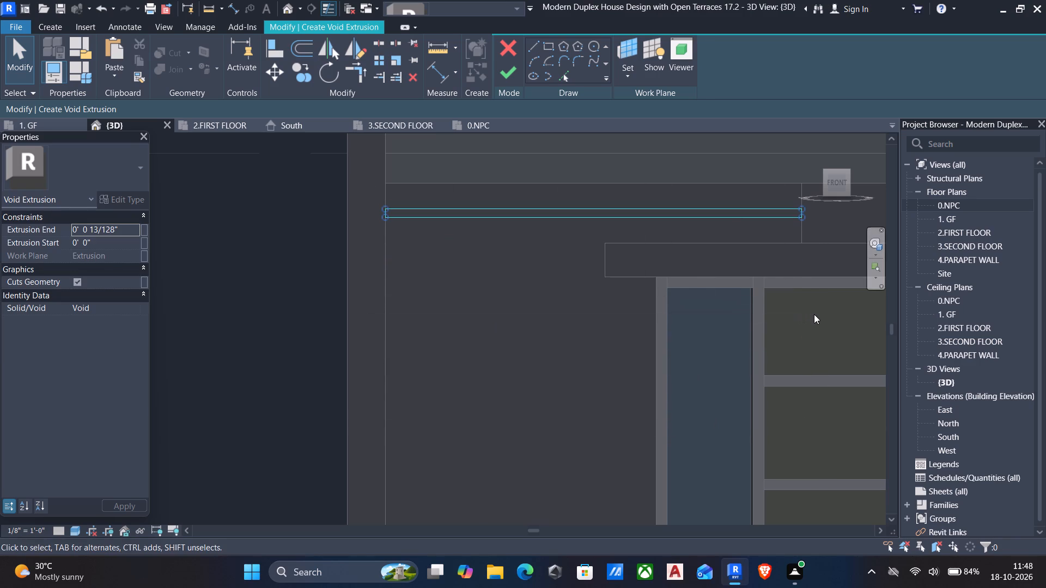
pyautogui.write('mv')
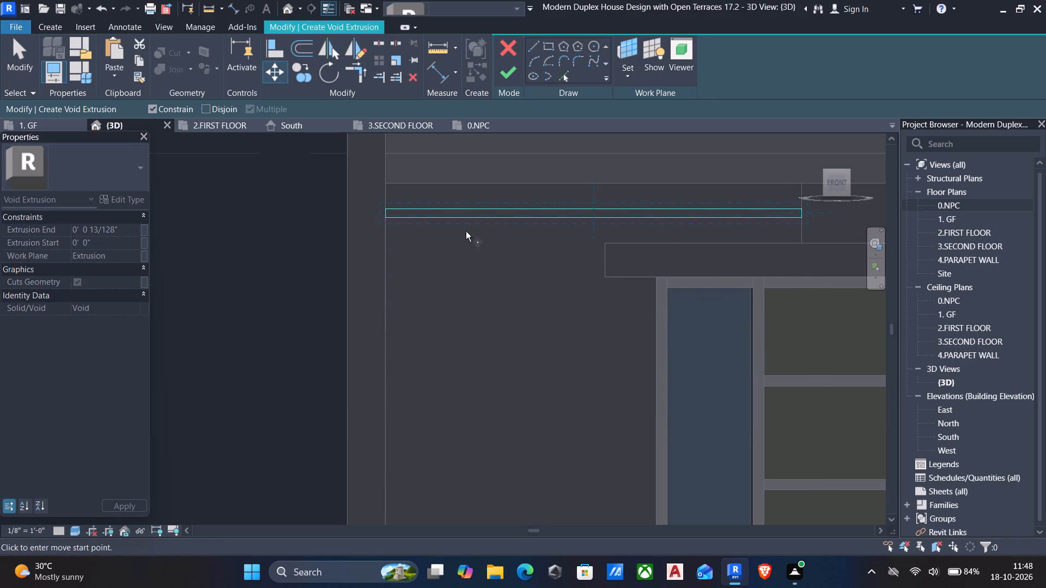
pyautogui.scroll(3, 387, 206)
pyautogui.click(384, 213)
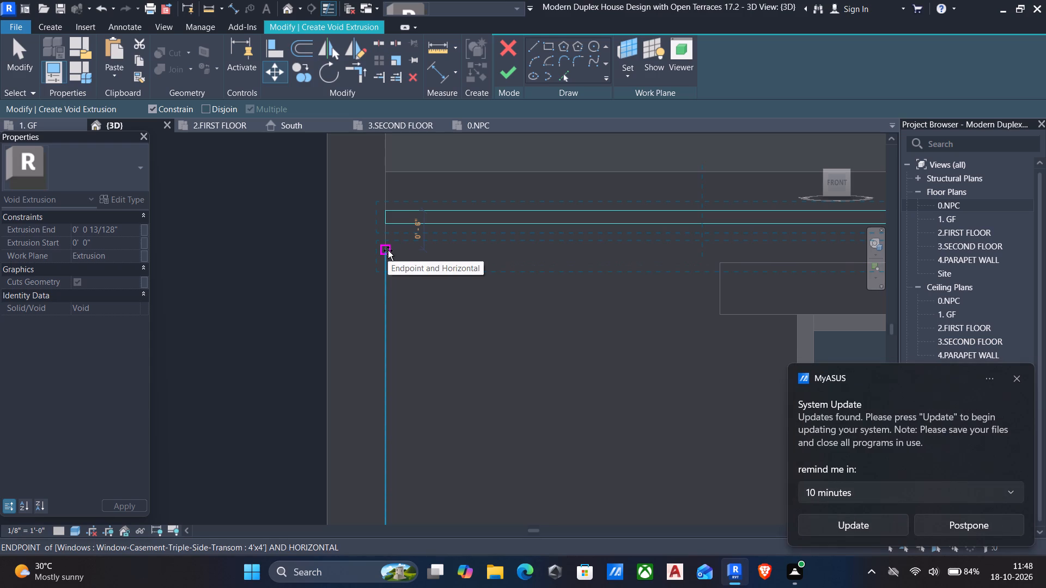
pyautogui.scroll(3, 388, 250)
pyautogui.click(388, 250)
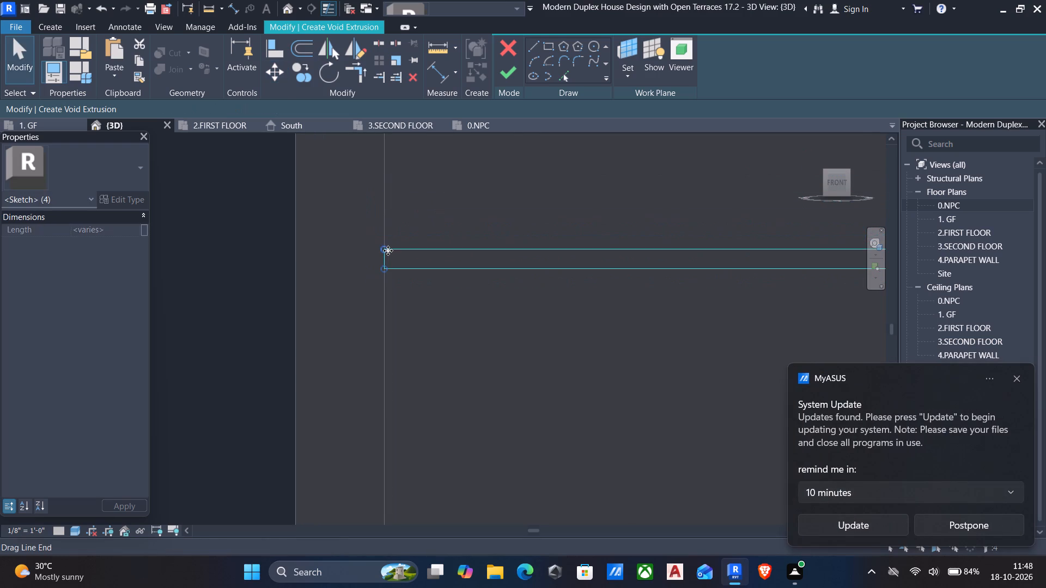
pyautogui.scroll(-5, 388, 250)
pyautogui.press('Escape')
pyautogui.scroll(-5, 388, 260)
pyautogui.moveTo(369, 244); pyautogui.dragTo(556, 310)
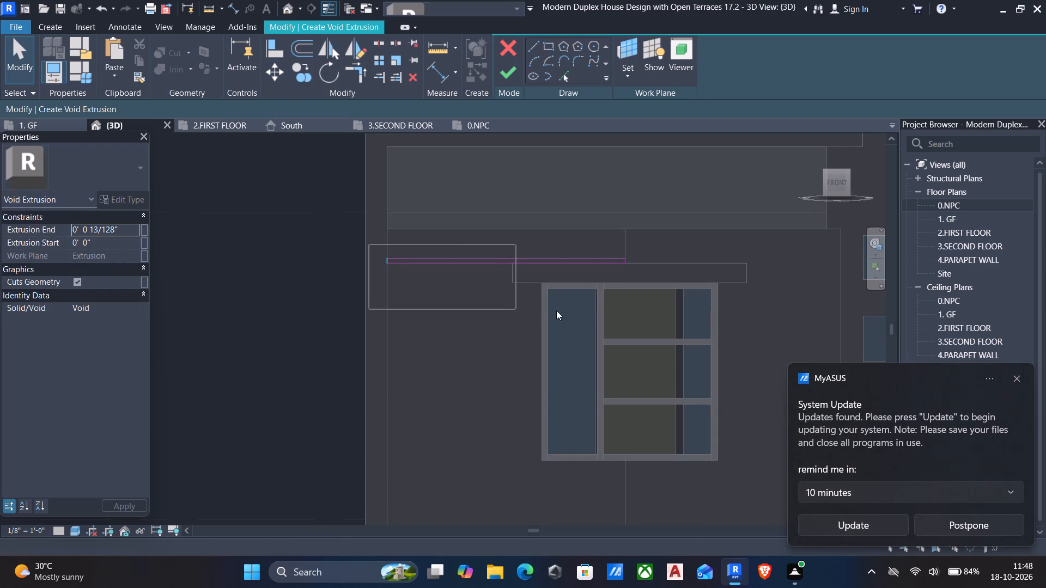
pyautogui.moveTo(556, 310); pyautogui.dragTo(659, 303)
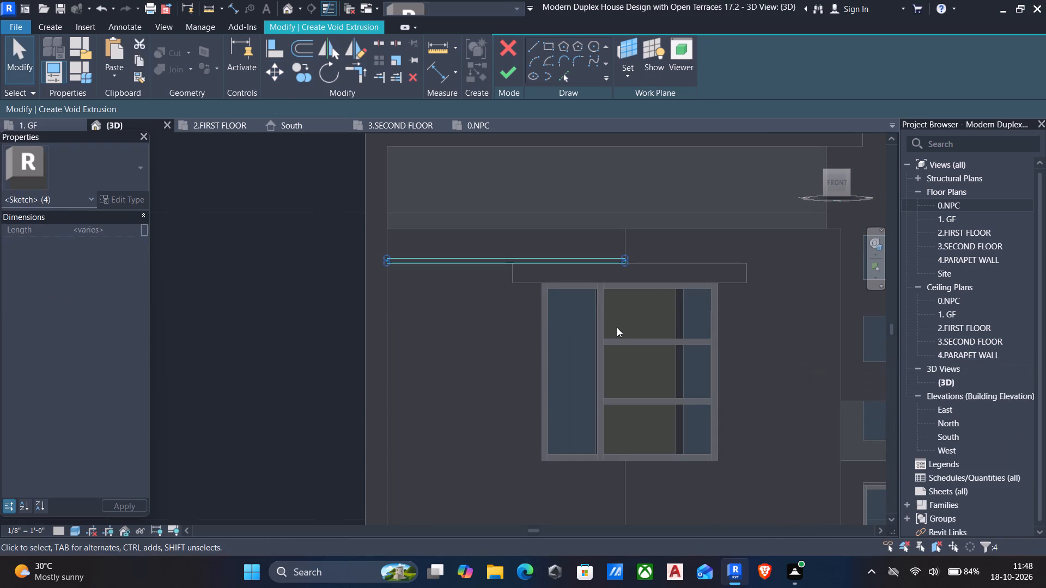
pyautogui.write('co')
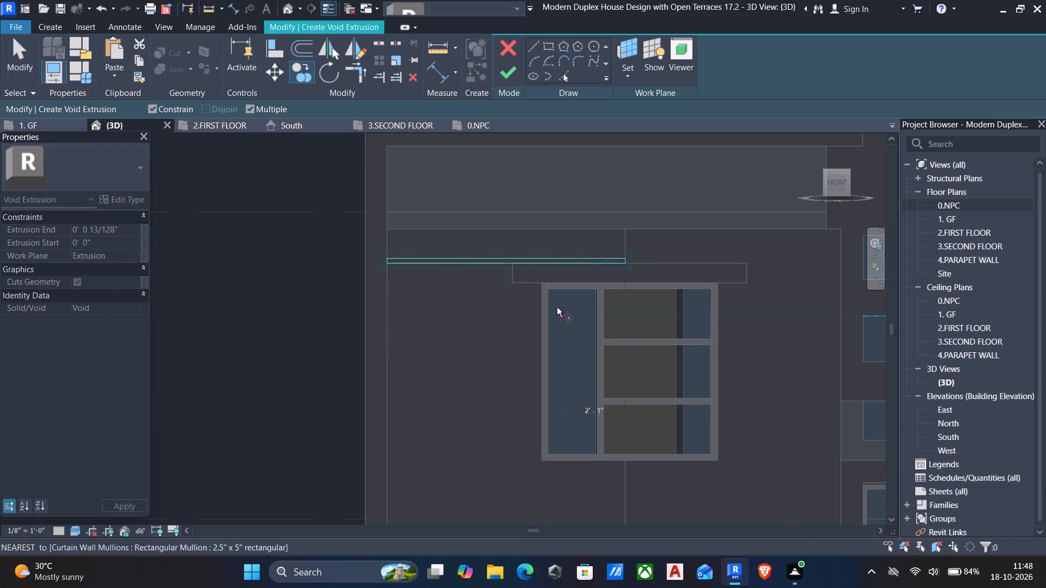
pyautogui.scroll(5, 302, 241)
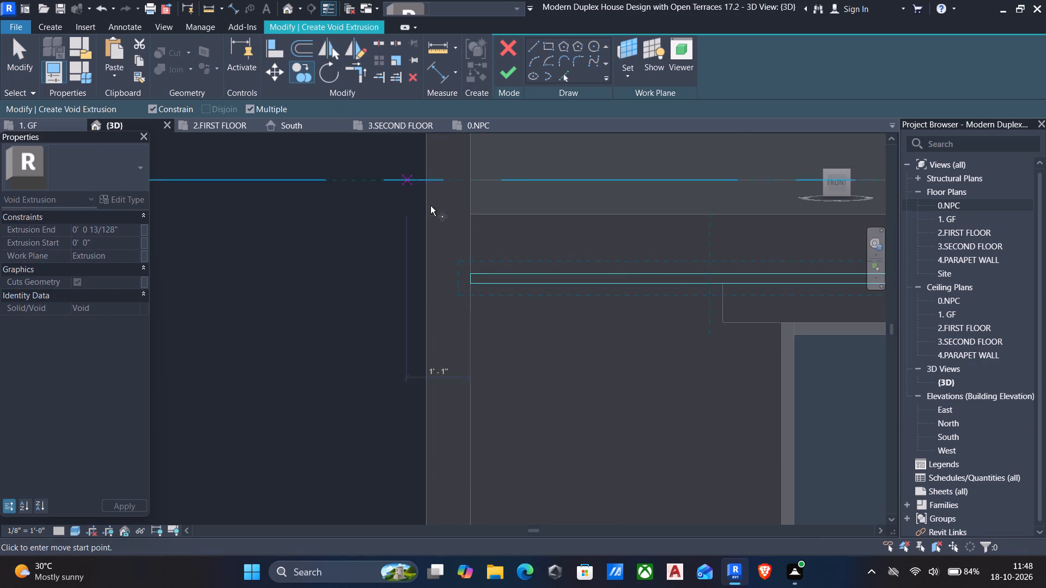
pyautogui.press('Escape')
# Select the 2" strip rectangle and copy it three times straight down along the frame edge at 1'-0" spacing, using constrained multiple copying.
pyautogui.scroll(-6, 453, 243)
pyautogui.scroll(1, 418, 255)
pyautogui.moveTo(412, 246); pyautogui.dragTo(558, 275)
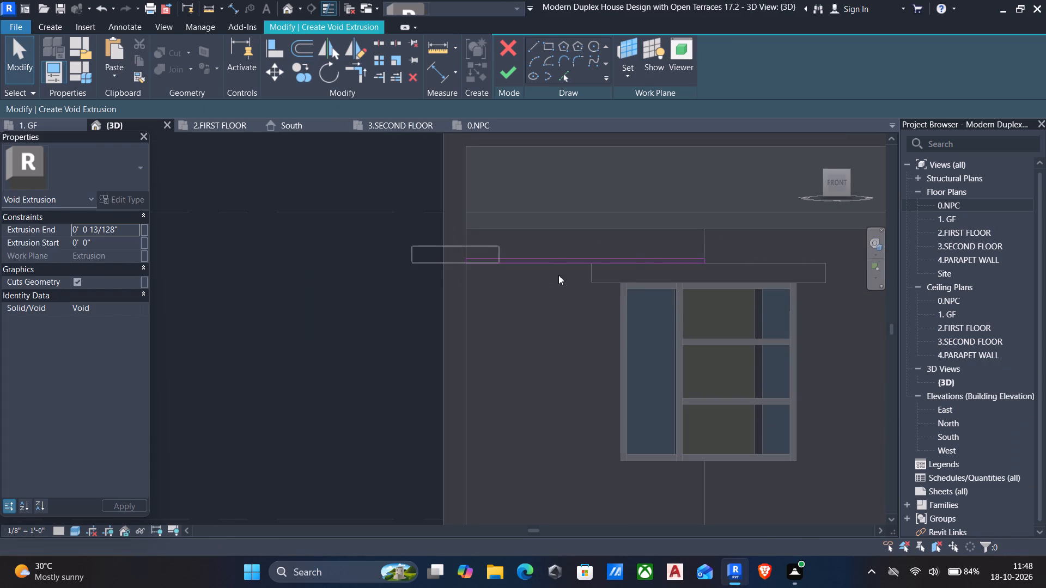
pyautogui.moveTo(558, 275); pyautogui.dragTo(759, 307)
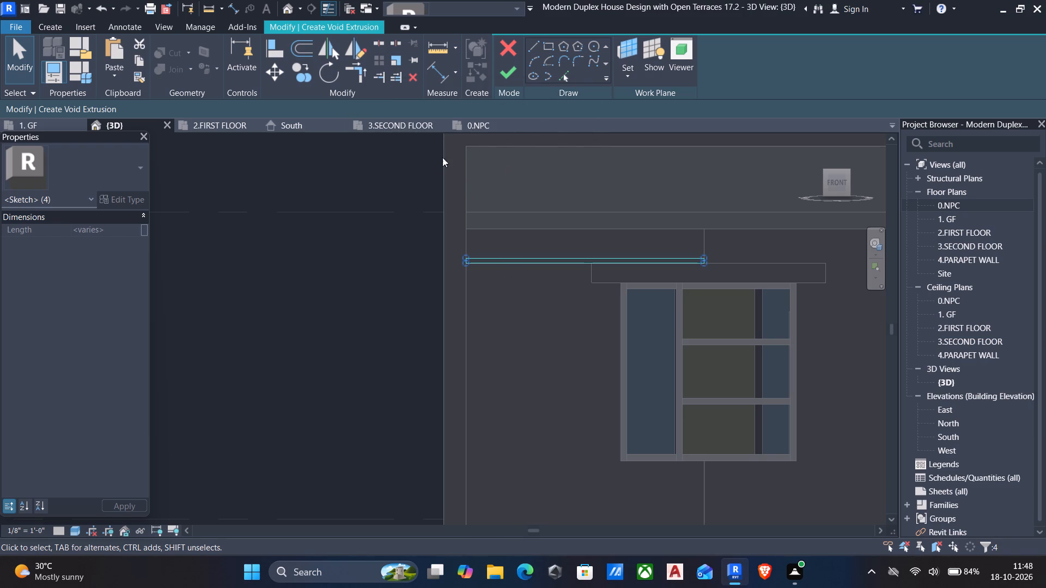
pyautogui.write('co')
pyautogui.scroll(9, 444, 259)
pyautogui.click(477, 200)
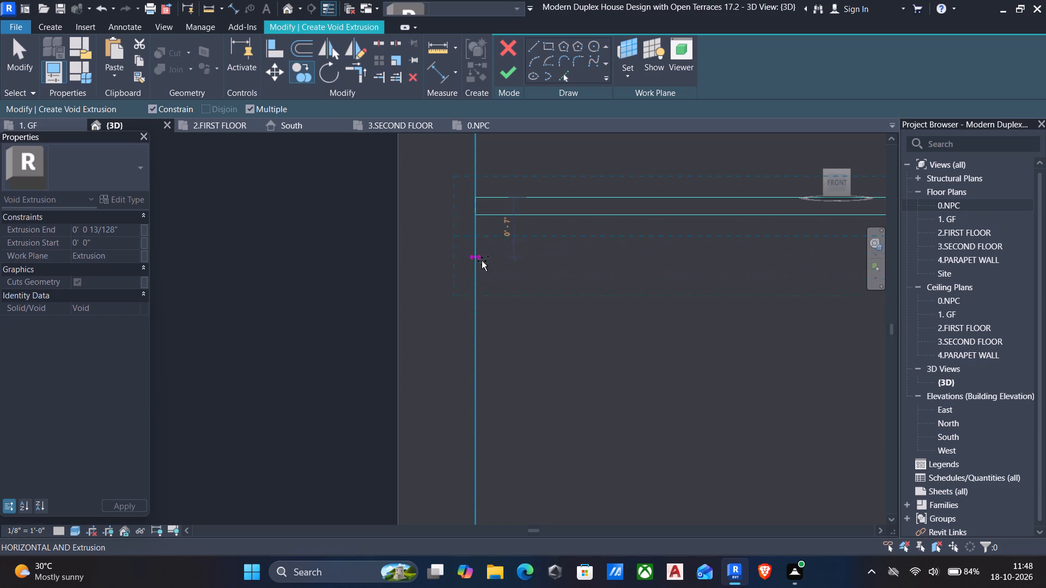
pyautogui.click(483, 297)
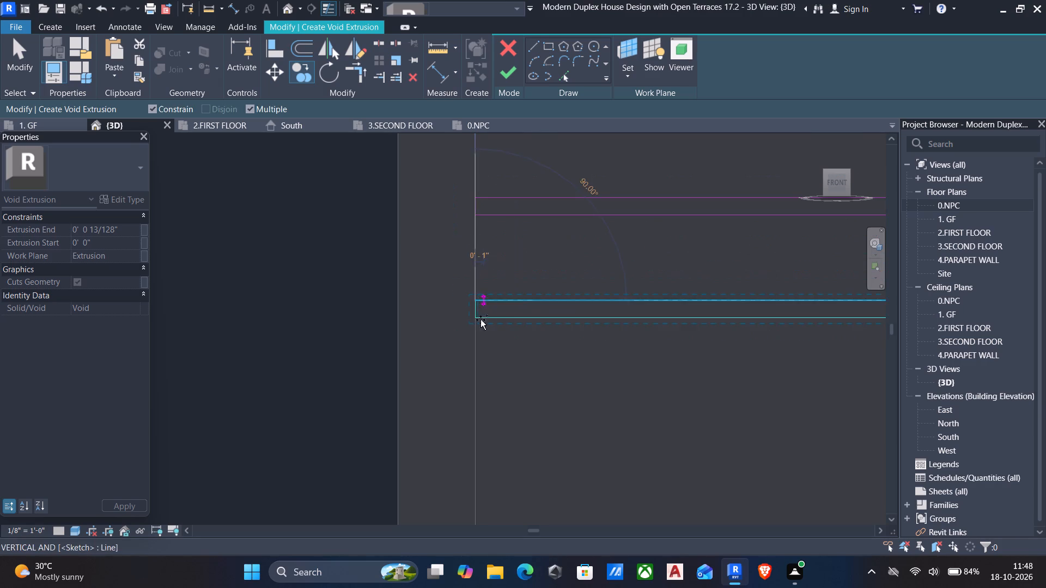
pyautogui.moveTo(494, 367); pyautogui.dragTo(488, 325, button='middle')
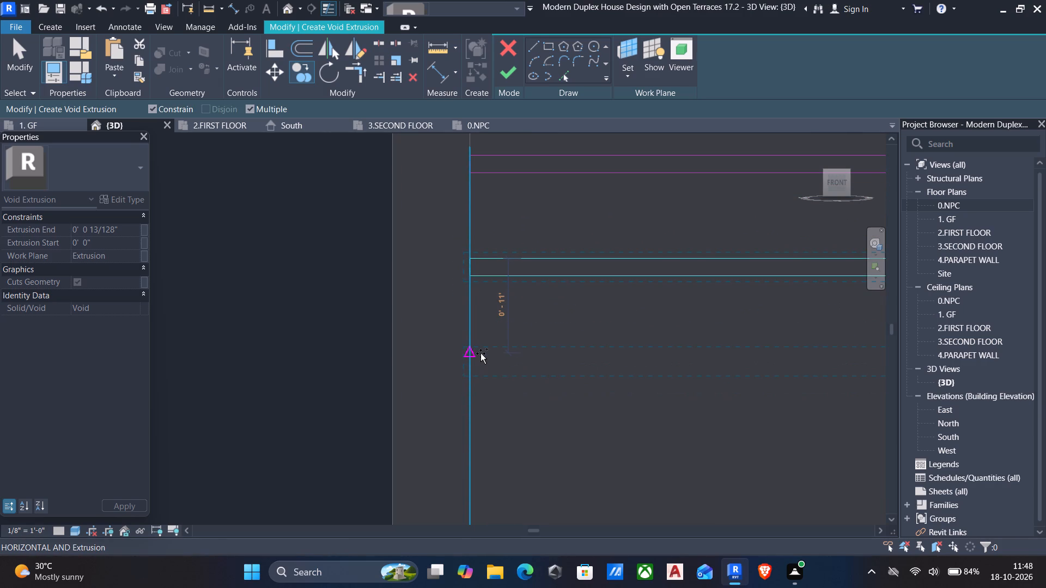
pyautogui.click(481, 362)
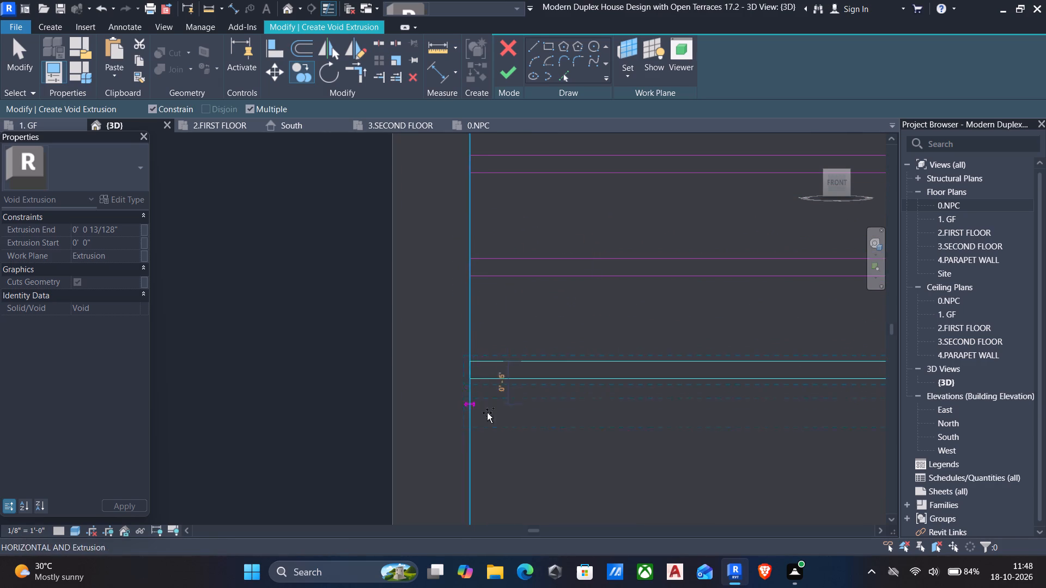
pyautogui.moveTo(487, 412); pyautogui.dragTo(486, 366, button='middle')
pyautogui.moveTo(490, 415); pyautogui.dragTo(487, 356, button='middle')
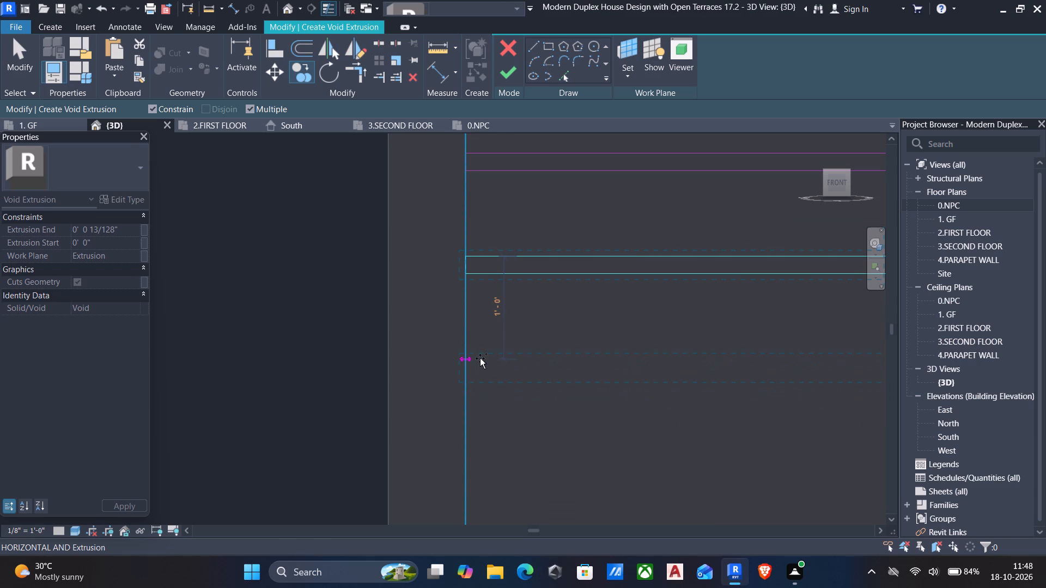
pyautogui.click(480, 358)
# Place four more copies of the 2" strip down the frame edge at 1'-0" spacing.
pyautogui.moveTo(485, 435); pyautogui.dragTo(483, 378, button='middle')
pyautogui.scroll(-1, 483, 375)
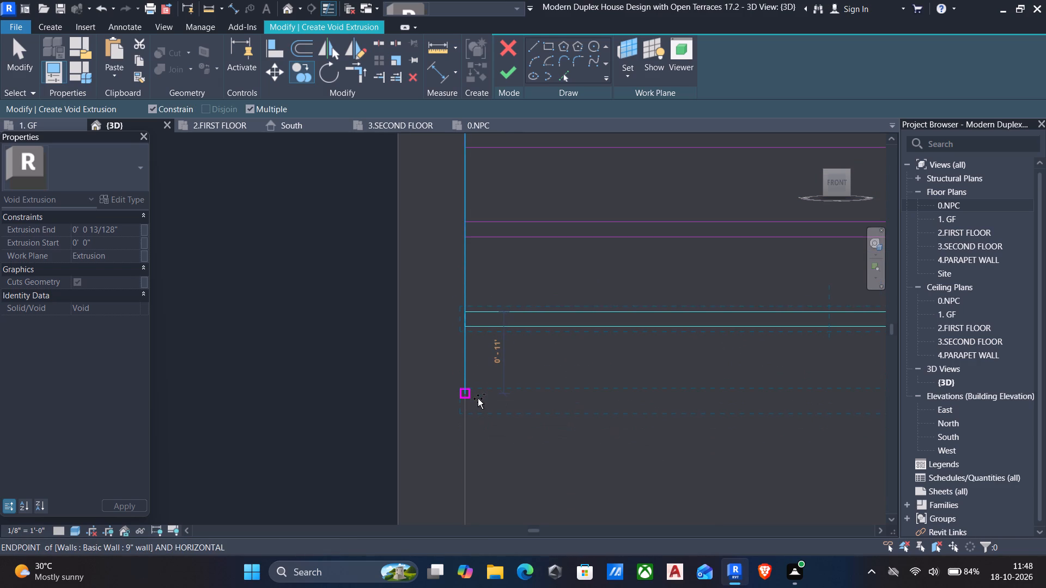
pyautogui.click(478, 402)
pyautogui.scroll(-5, 478, 424)
pyautogui.moveTo(483, 444); pyautogui.dragTo(488, 340, button='middle')
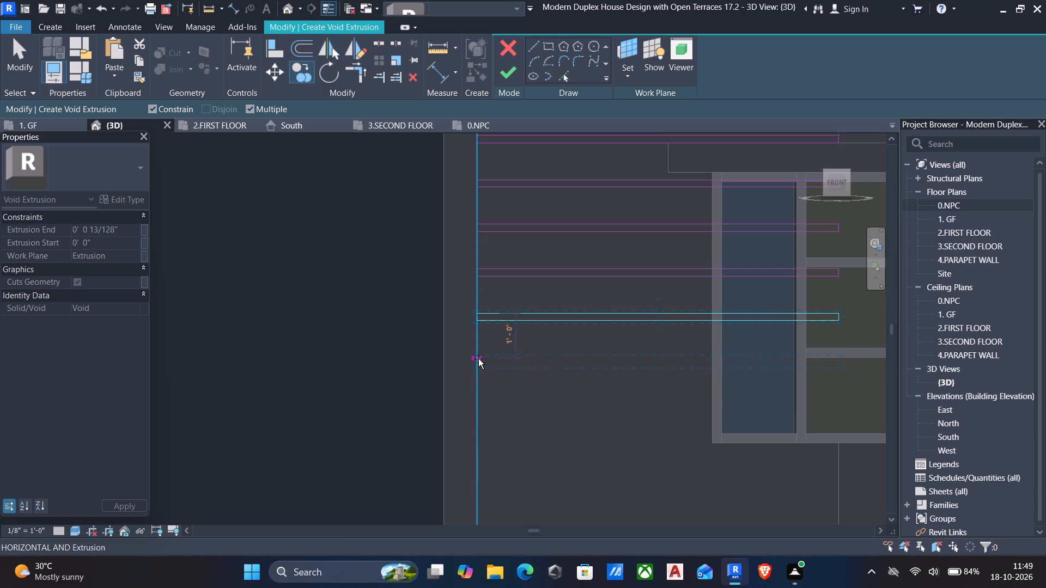
pyautogui.click(478, 359)
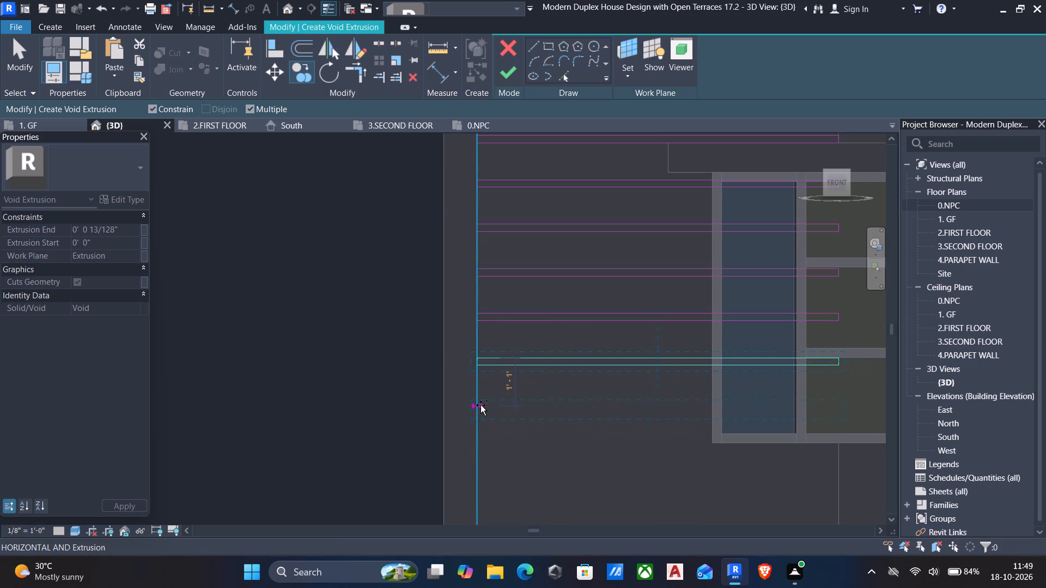
pyautogui.click(481, 403)
pyautogui.moveTo(486, 452); pyautogui.dragTo(485, 402, button='middle')
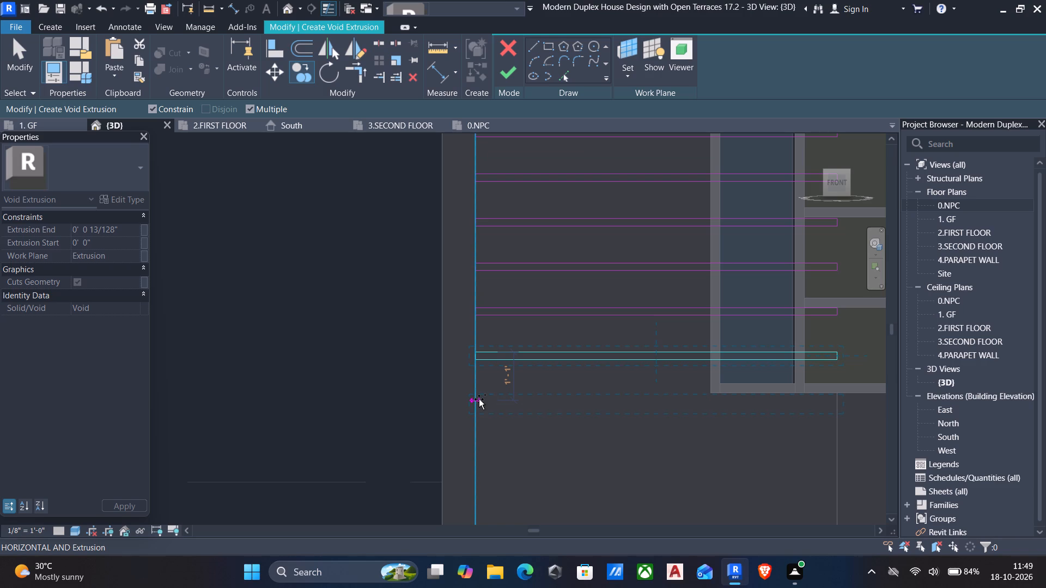
pyautogui.scroll(3, 479, 402)
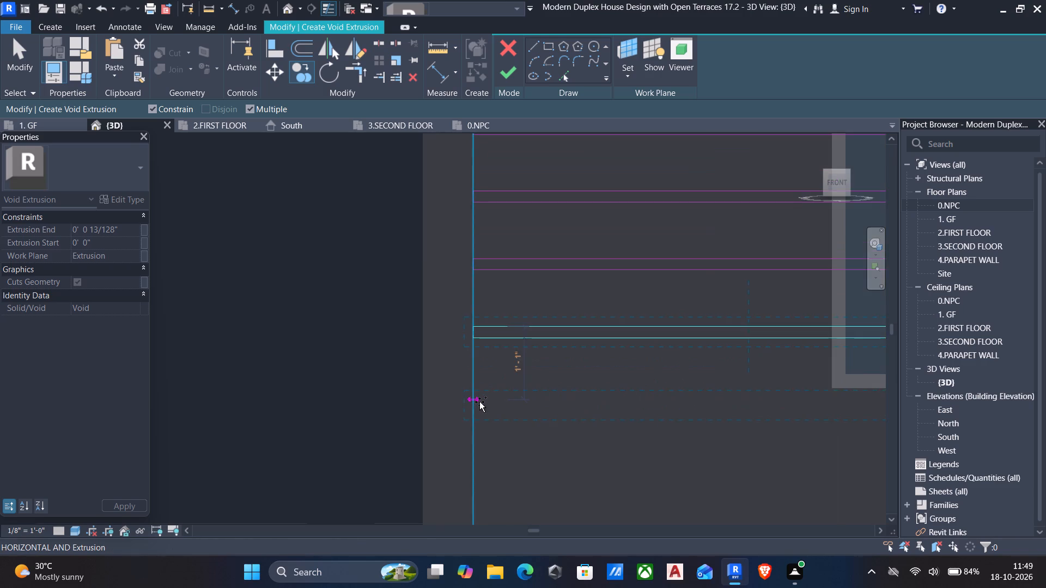
pyautogui.scroll(1, 479, 402)
pyautogui.click(480, 393)
# Place the last three 2" strip copies at 1'-0" spacing near the bottom of the cladding frame, and end the copying.
pyautogui.scroll(-5, 483, 407)
pyautogui.moveTo(486, 421); pyautogui.dragTo(491, 354, button='middle')
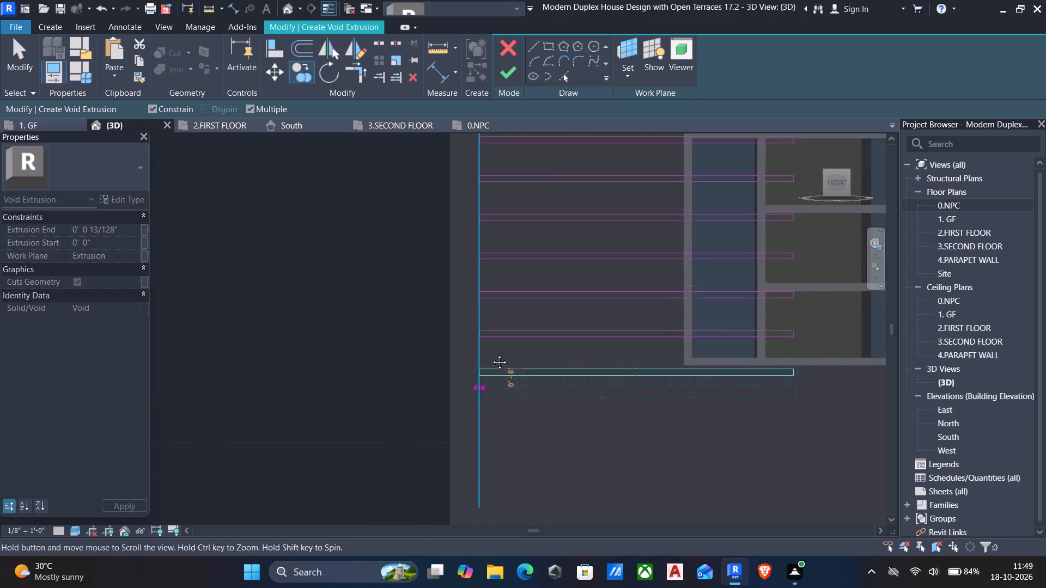
pyautogui.moveTo(491, 354); pyautogui.dragTo(491, 328, button='middle')
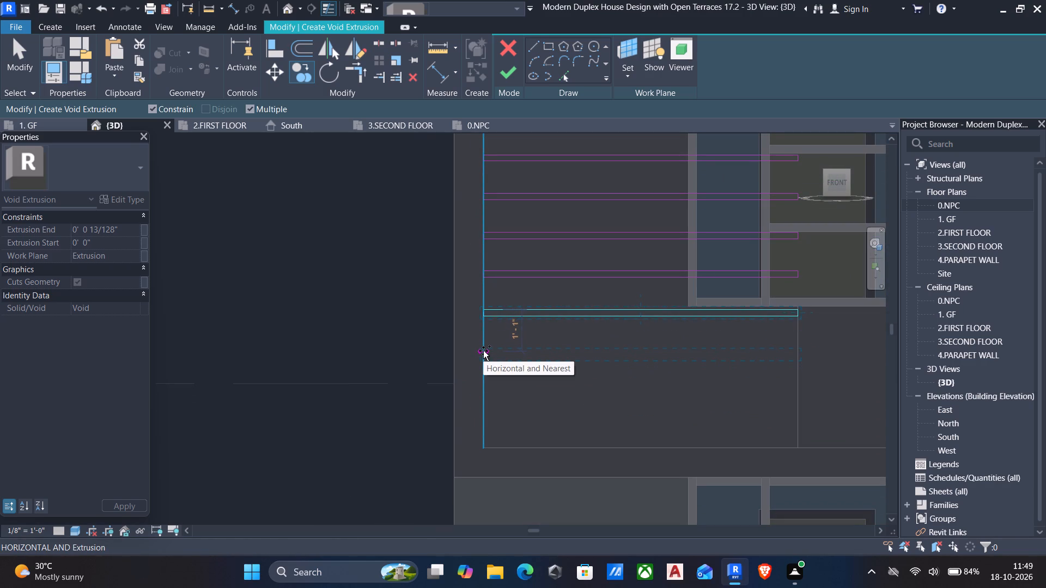
pyautogui.click(483, 350)
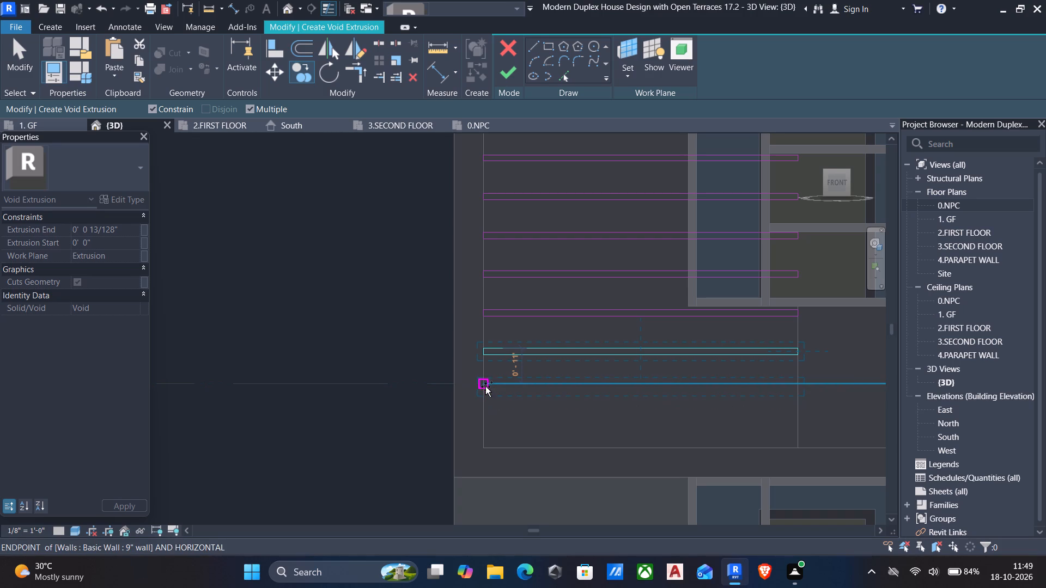
pyautogui.scroll(4, 484, 387)
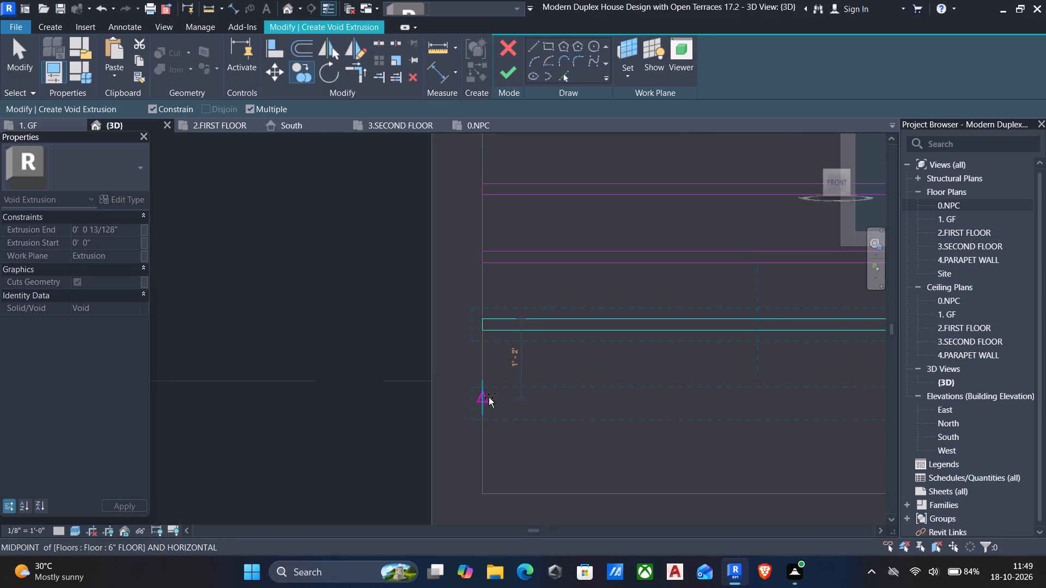
pyautogui.click(486, 388)
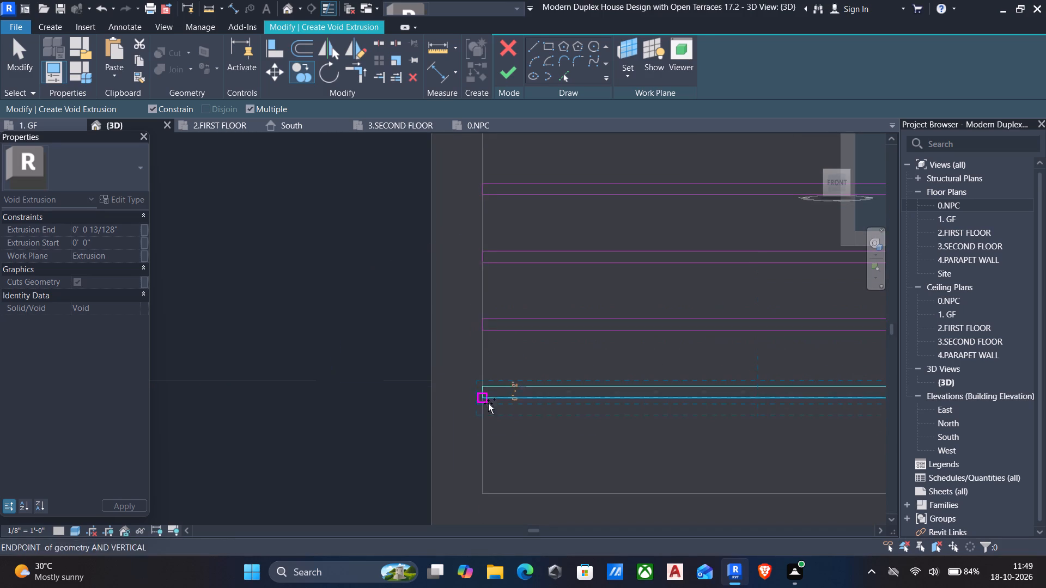
pyautogui.moveTo(500, 442); pyautogui.dragTo(496, 373, button='middle')
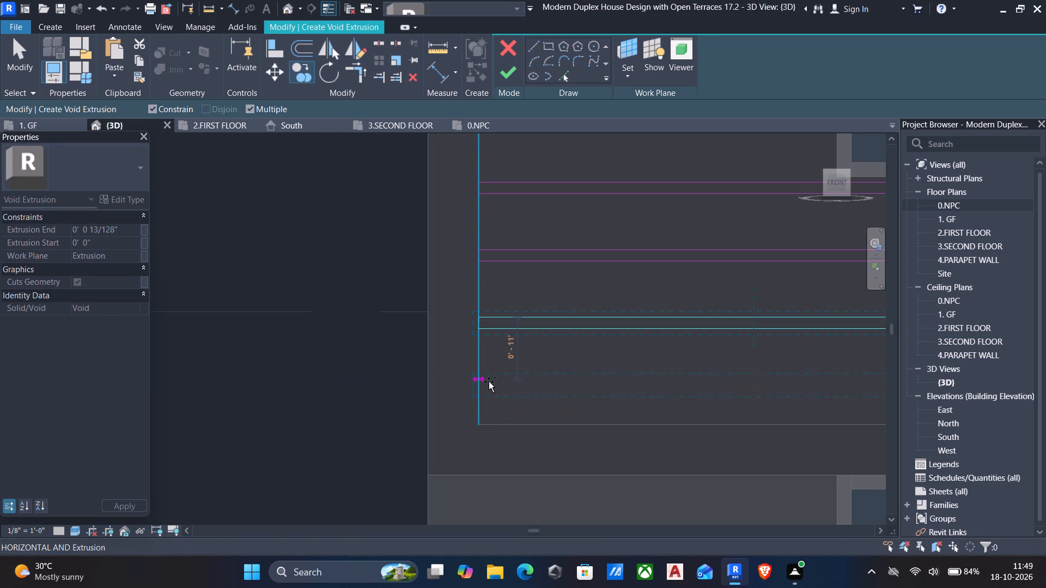
pyautogui.click(487, 385)
pyautogui.scroll(-4, 487, 388)
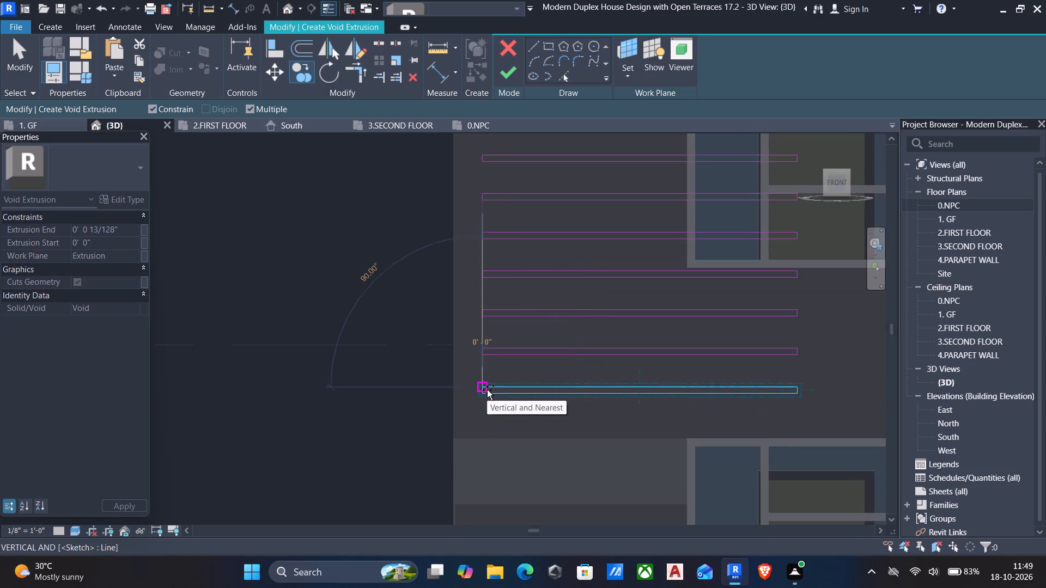
pyautogui.press('Escape')
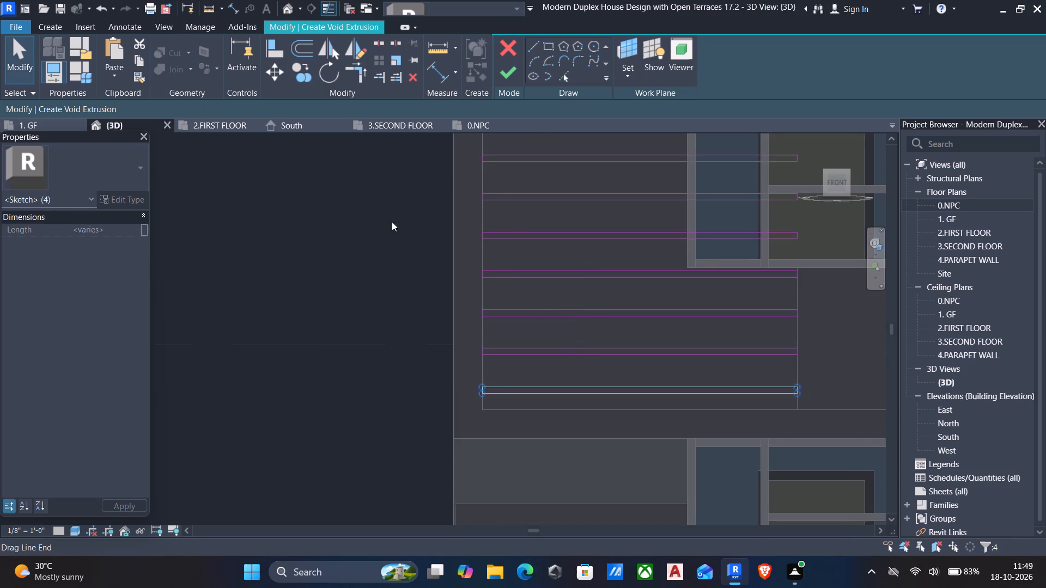
# Finish the void extrusion sketch of the 2" strips.
pyautogui.click(504, 69)
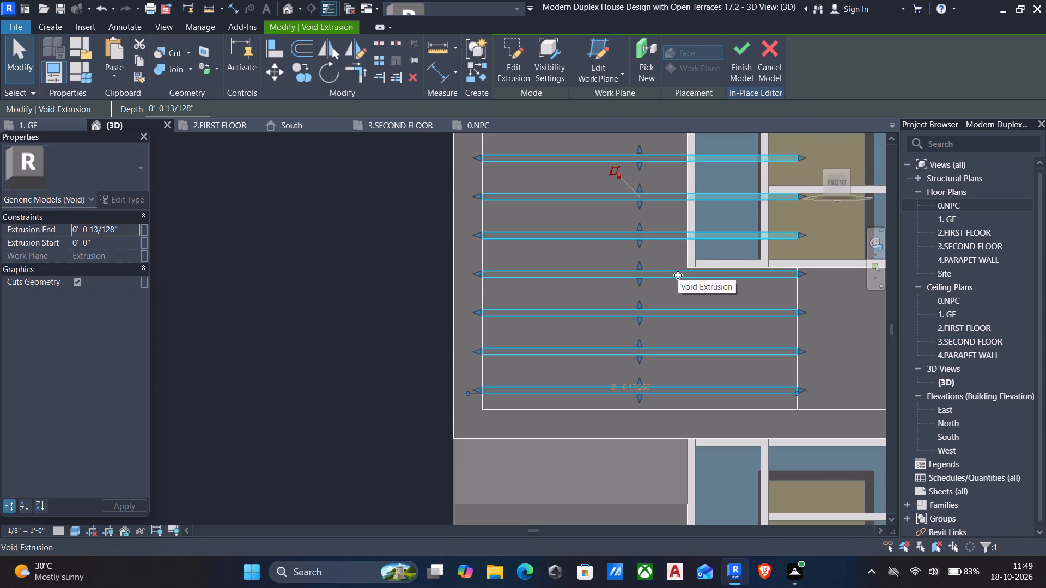
# Reopen the sketch of the strip void extrusion for editing at the upper front window.
pyautogui.click(507, 53)
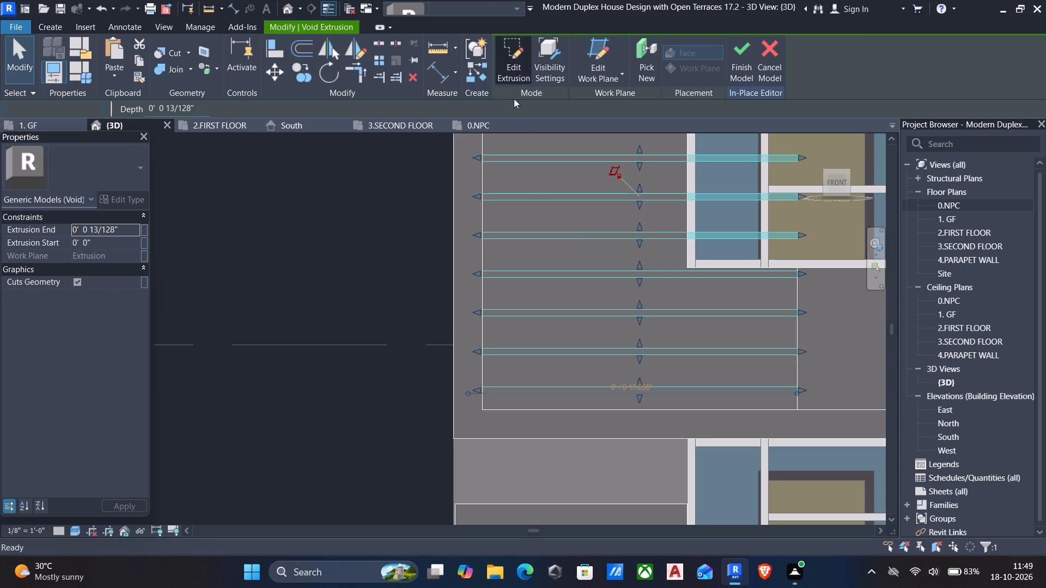
pyautogui.scroll(-4, 570, 218)
pyautogui.moveTo(601, 237); pyautogui.dragTo(575, 356, button='middle')
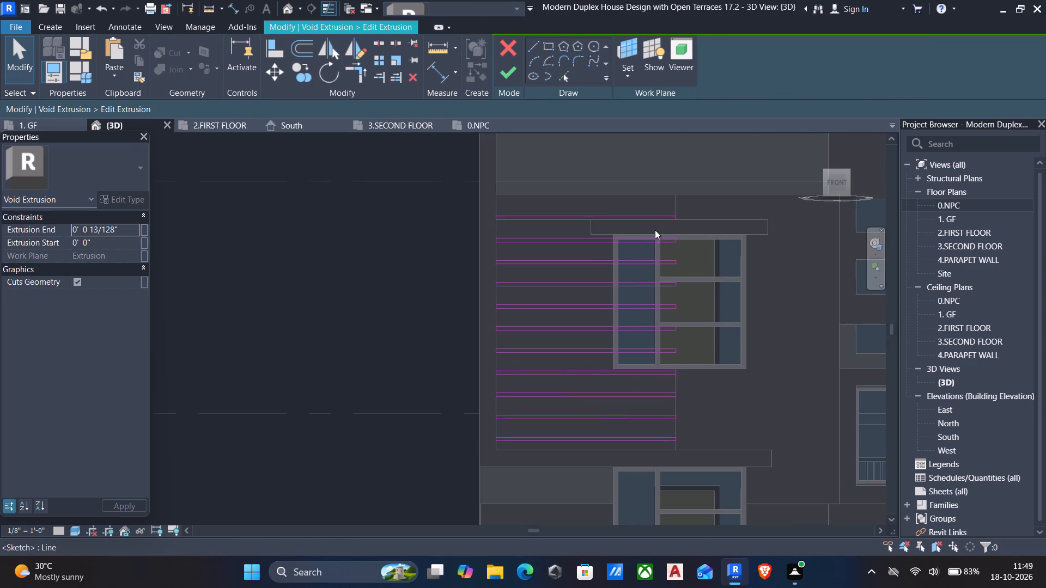
pyautogui.scroll(3, 672, 240)
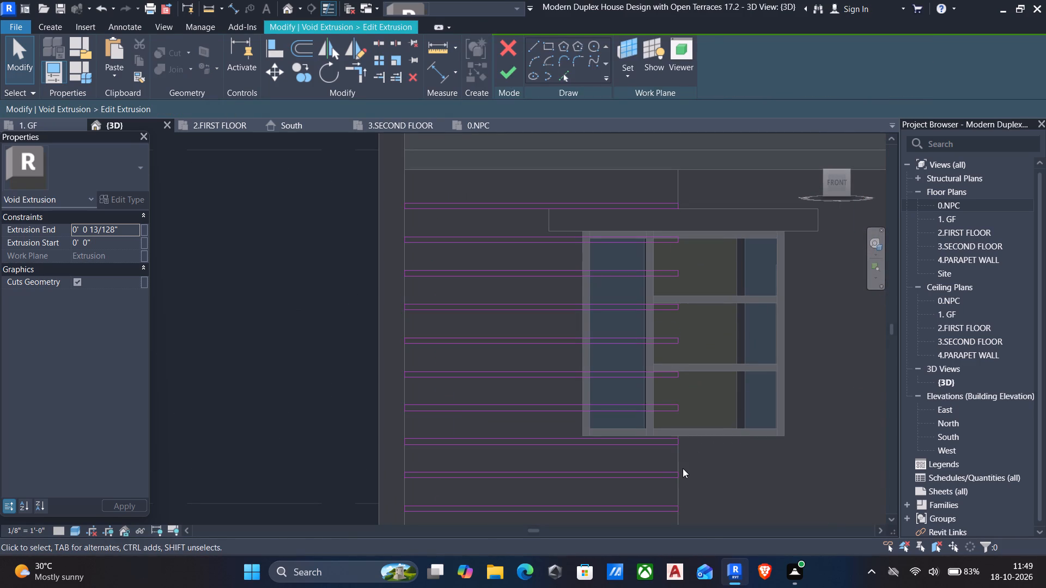
pyautogui.scroll(2, 680, 464)
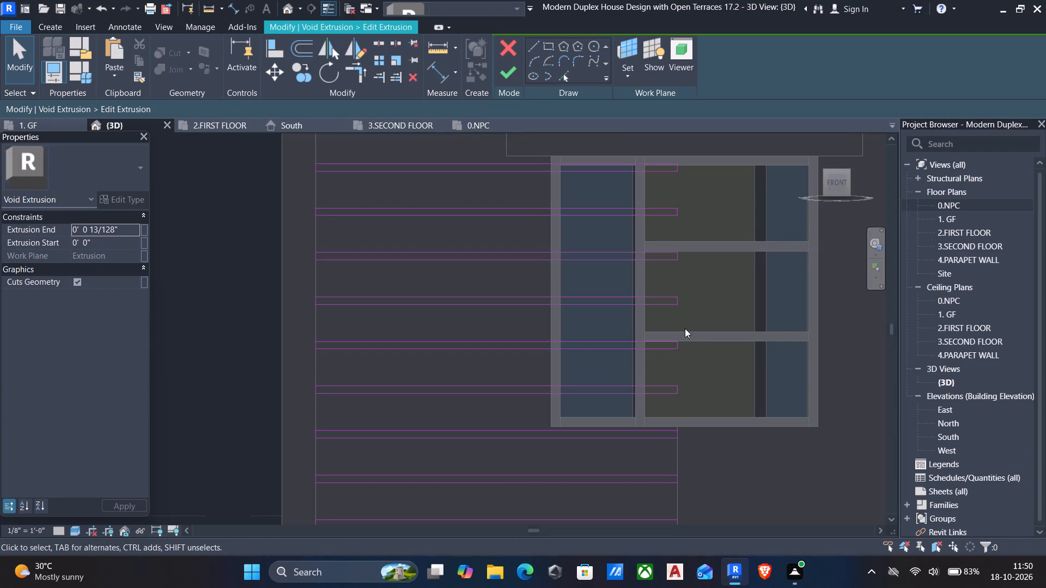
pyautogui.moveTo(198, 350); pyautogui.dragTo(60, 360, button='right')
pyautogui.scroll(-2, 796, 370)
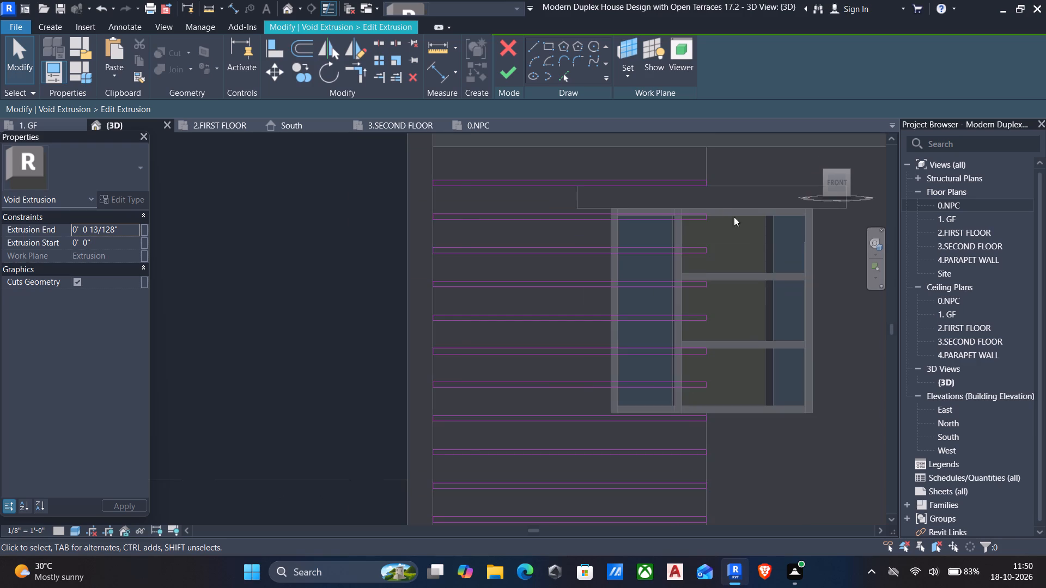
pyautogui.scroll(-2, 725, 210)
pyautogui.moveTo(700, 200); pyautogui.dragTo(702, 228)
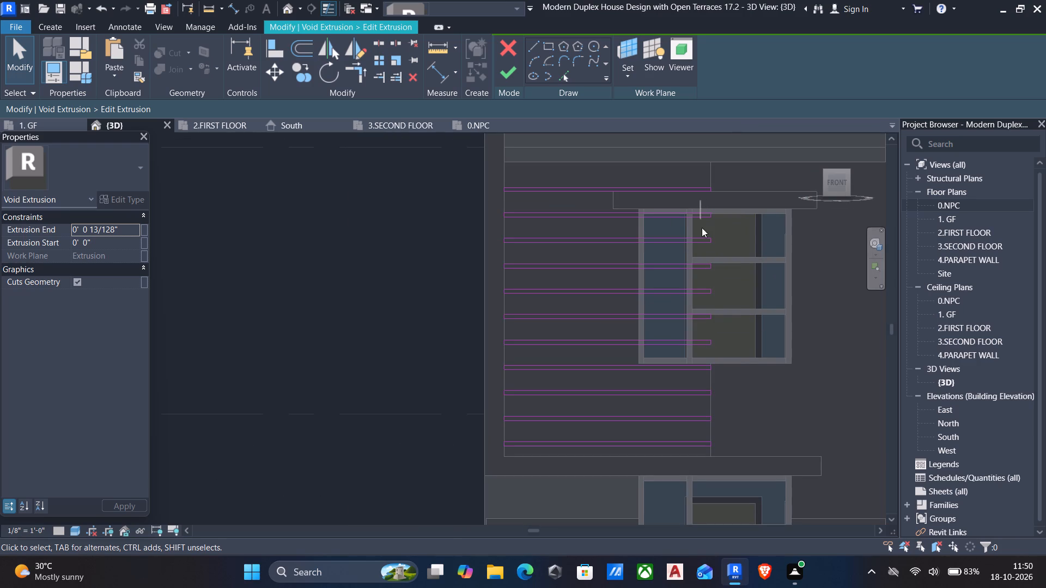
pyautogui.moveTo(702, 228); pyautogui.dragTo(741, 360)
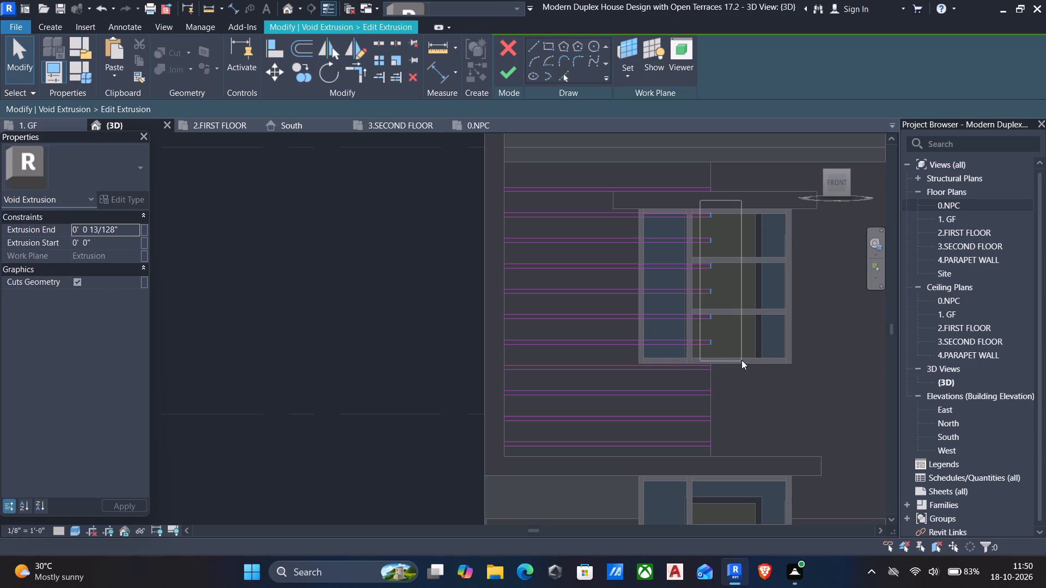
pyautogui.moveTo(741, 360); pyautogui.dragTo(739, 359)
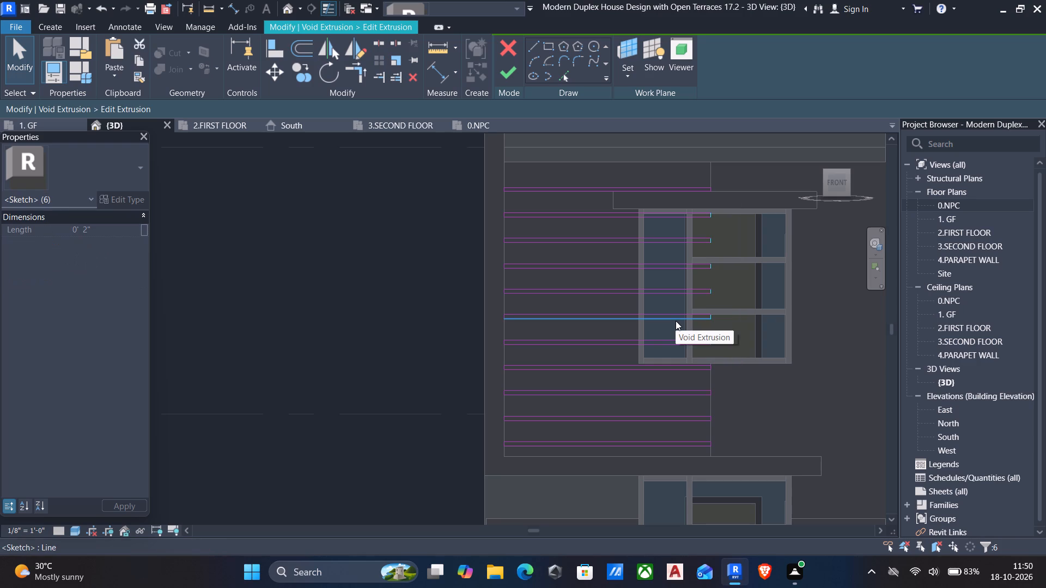
# Align the ends of the top three strips crossing the upper front window to the window frame's outer edge.
pyautogui.press('a')
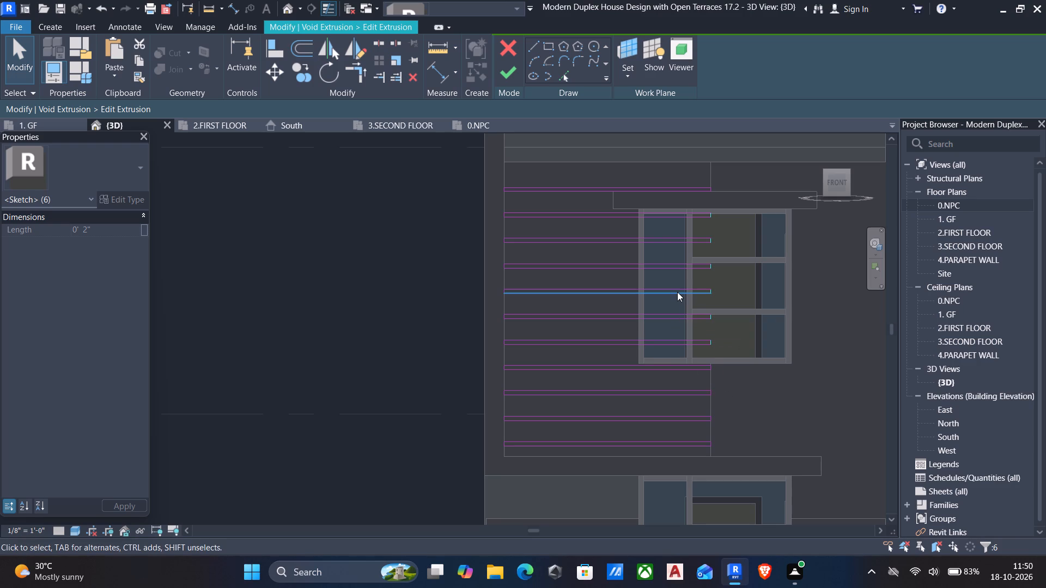
pyautogui.write('al')
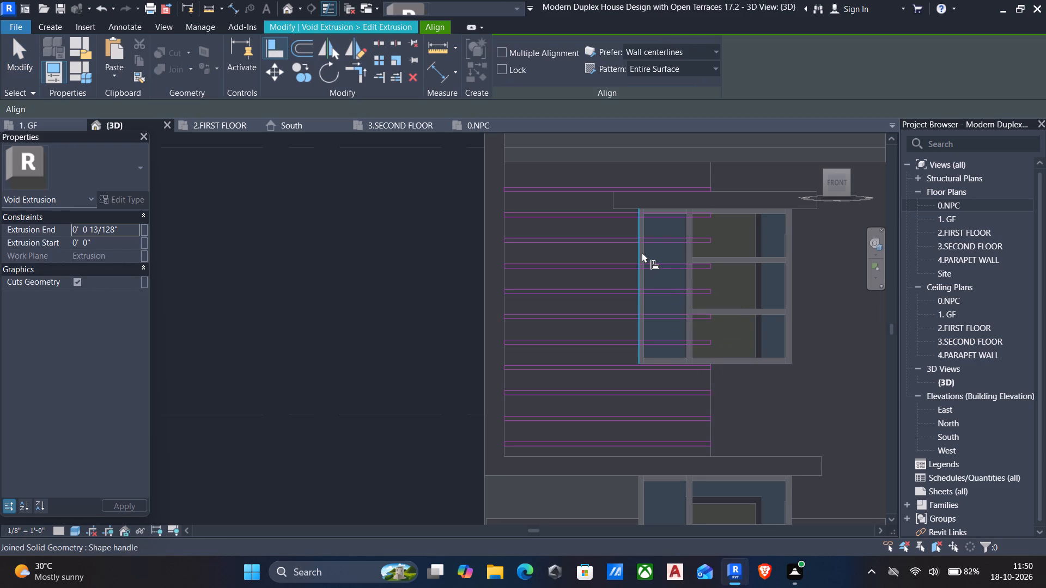
pyautogui.click(642, 252)
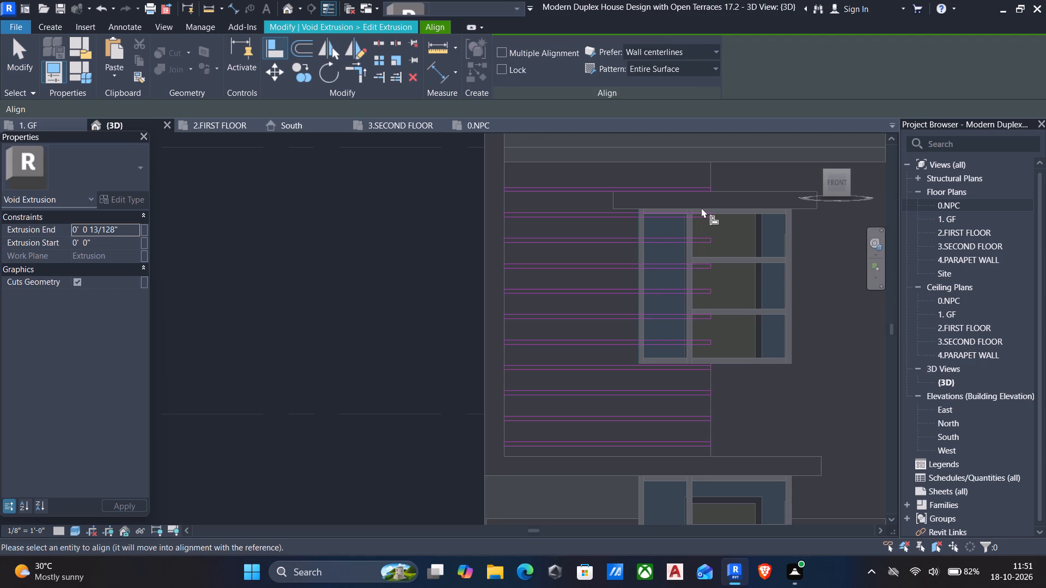
pyautogui.scroll(-1, 705, 209)
pyautogui.scroll(9, 705, 209)
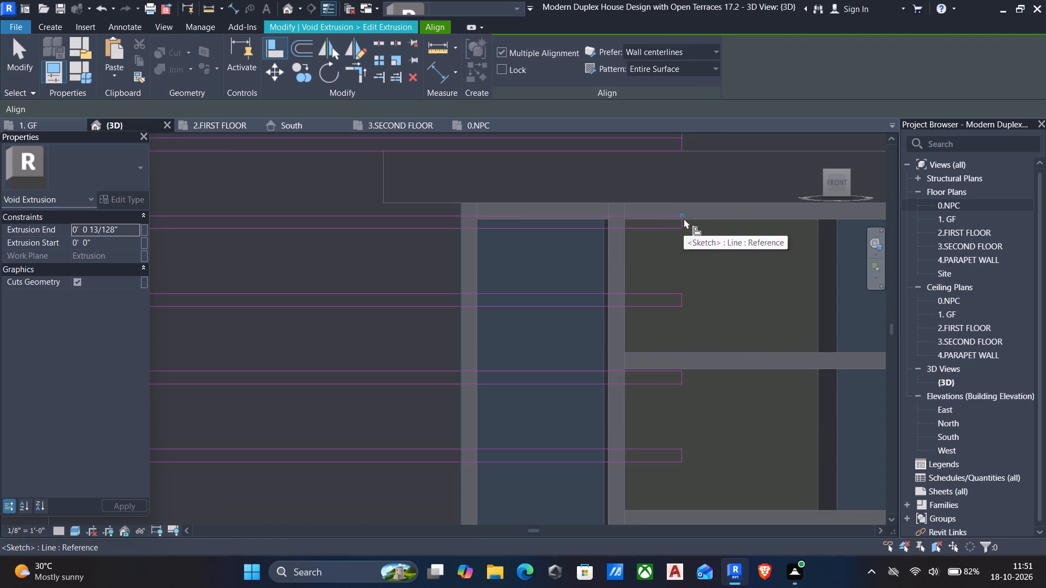
pyautogui.scroll(4, 682, 221)
pyautogui.keyDown('ctrl'); pyautogui.click(682, 224); pyautogui.keyUp('ctrl')
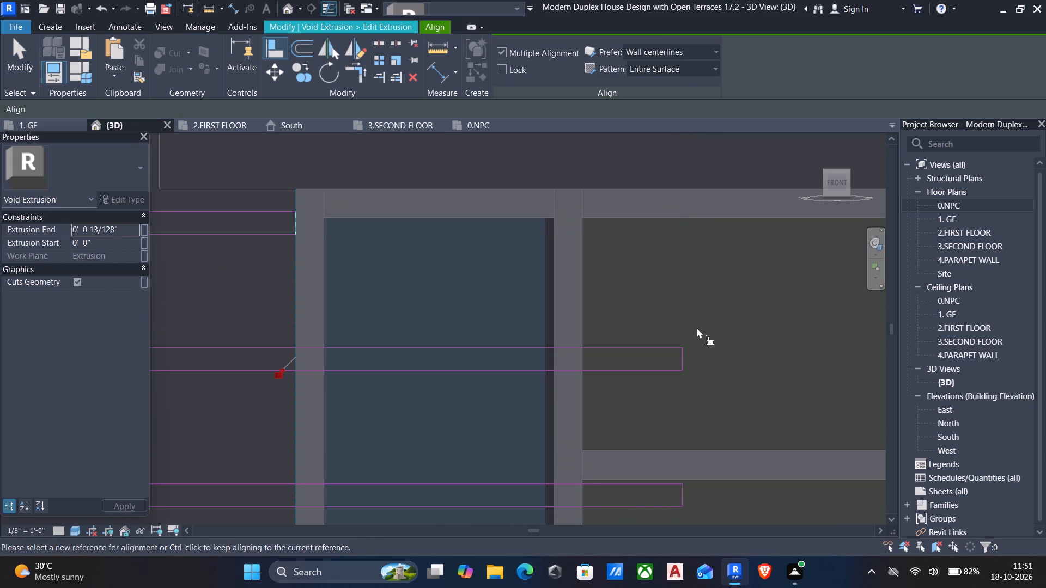
pyautogui.keyDown('ctrl'); pyautogui.click(684, 359); pyautogui.keyUp('ctrl')
pyautogui.scroll(-4, 698, 389)
pyautogui.moveTo(700, 392); pyautogui.dragTo(696, 342, button='middle')
pyautogui.scroll(3, 696, 419)
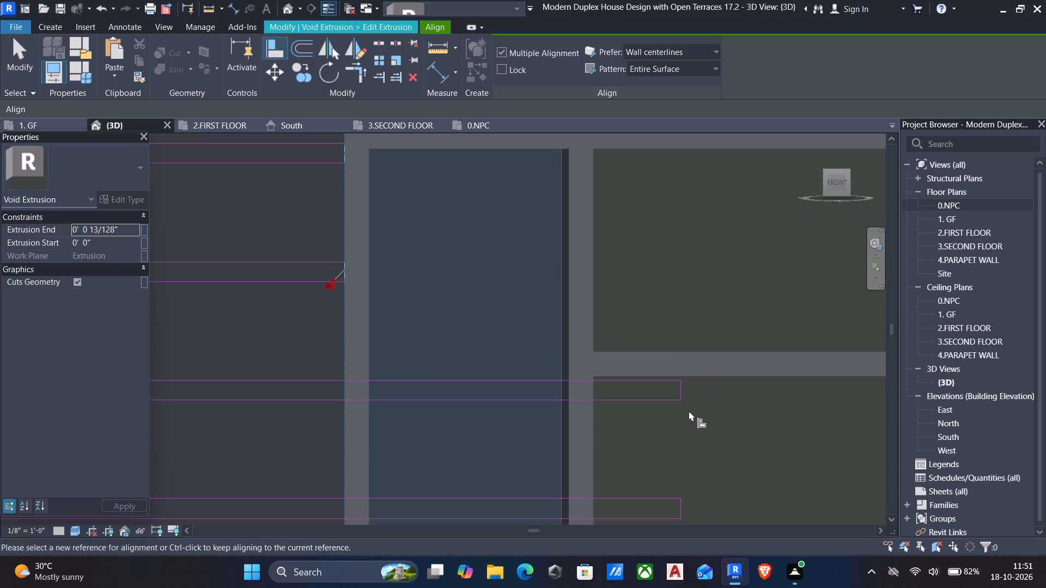
pyautogui.keyDown('ctrl'); pyautogui.click(683, 392); pyautogui.keyUp('ctrl')
# Align the ends of the three lower strips crossing the upper front window to the same outer frame edge.
pyautogui.scroll(-3, 706, 438)
pyautogui.moveTo(709, 444); pyautogui.dragTo(716, 352, button='middle')
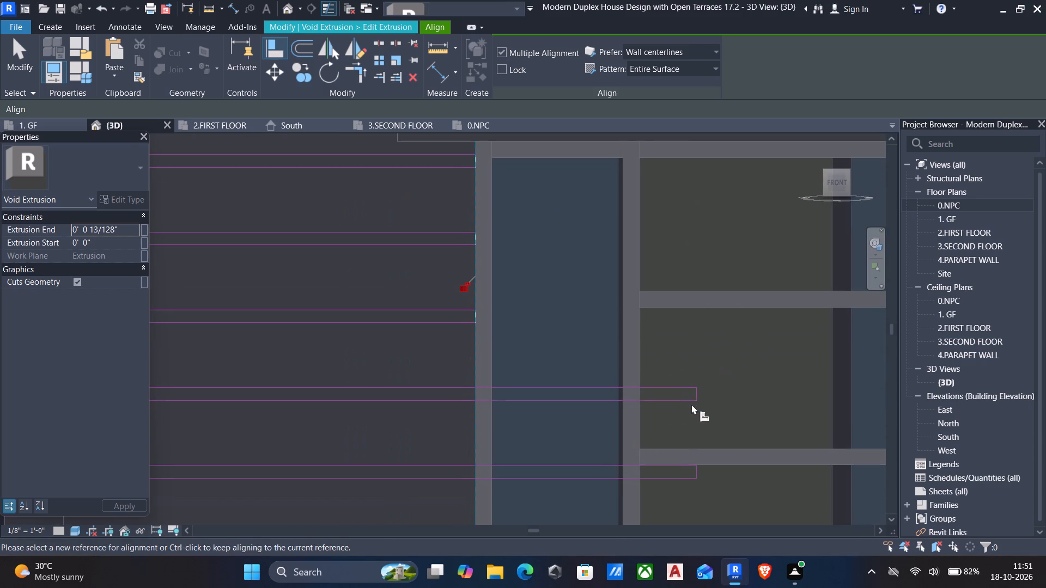
pyautogui.scroll(4, 696, 395)
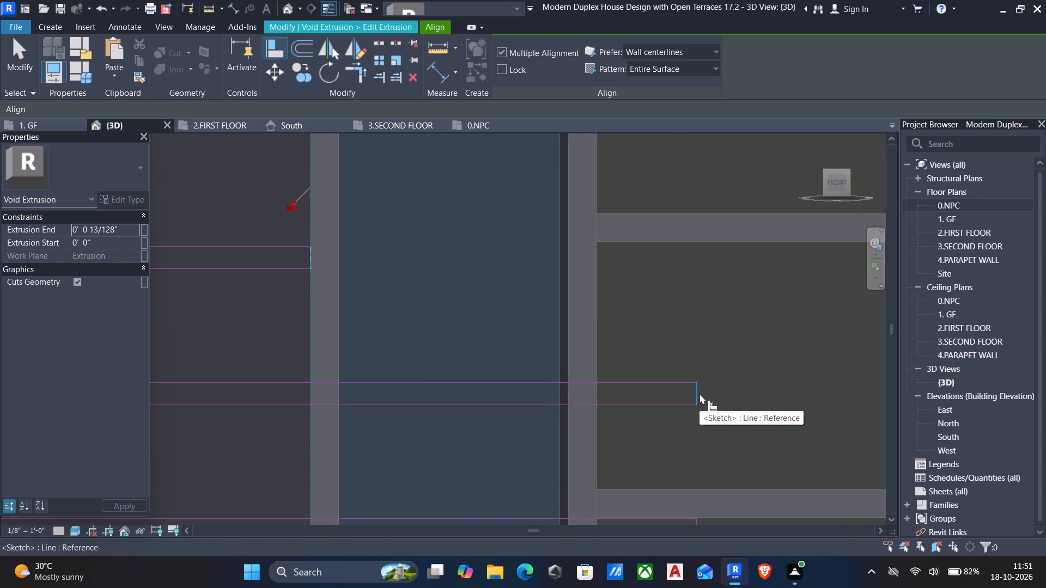
pyautogui.keyDown('ctrl'); pyautogui.click(700, 394); pyautogui.keyUp('ctrl')
pyautogui.scroll(-4, 701, 392)
pyautogui.moveTo(702, 399); pyautogui.dragTo(713, 333, button='middle')
pyautogui.scroll(4, 728, 385)
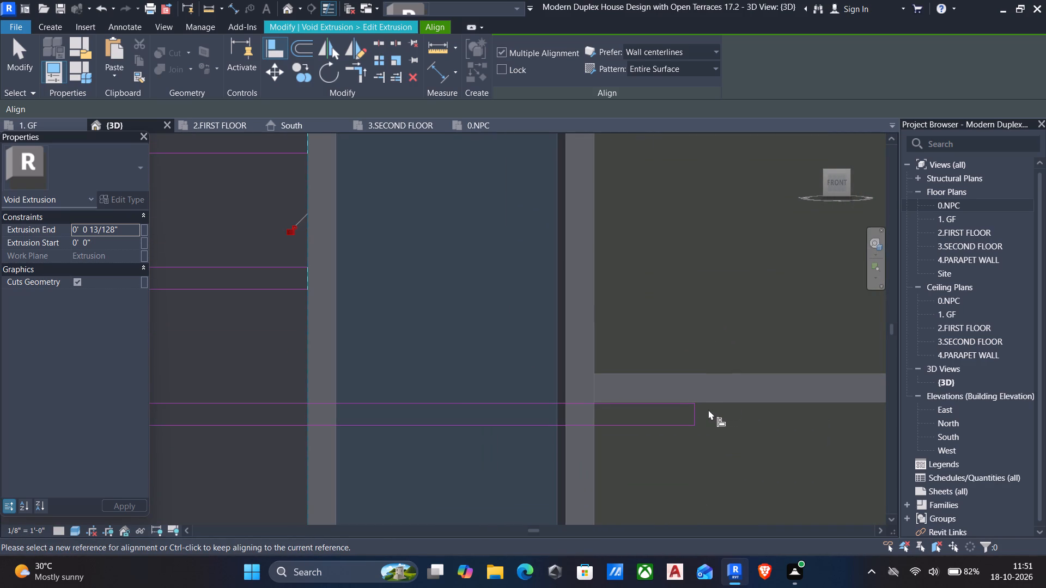
pyautogui.keyDown('ctrl'); pyautogui.click(697, 410); pyautogui.keyUp('ctrl')
pyautogui.scroll(-4, 707, 417)
pyautogui.moveTo(710, 420); pyautogui.dragTo(740, 282, button='middle')
pyautogui.scroll(4, 733, 369)
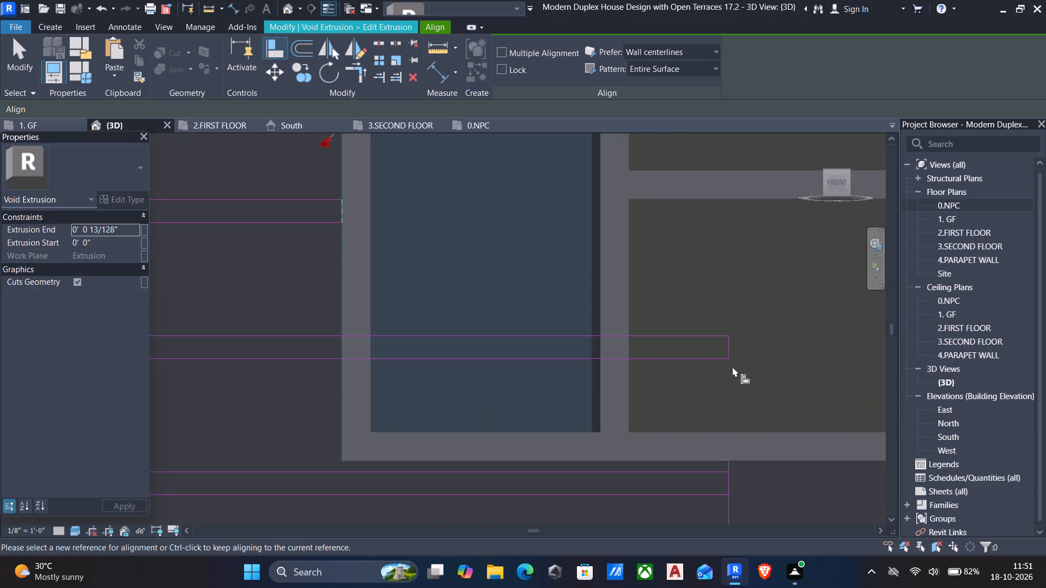
pyautogui.scroll(5, 731, 350)
pyautogui.keyDown('ctrl'); pyautogui.click(729, 346); pyautogui.keyUp('ctrl')
# Check the strips around and below the upper window, and finish the edited void extrusion sketch.
pyautogui.scroll(-5, 729, 354)
pyautogui.middleClick(728, 364)
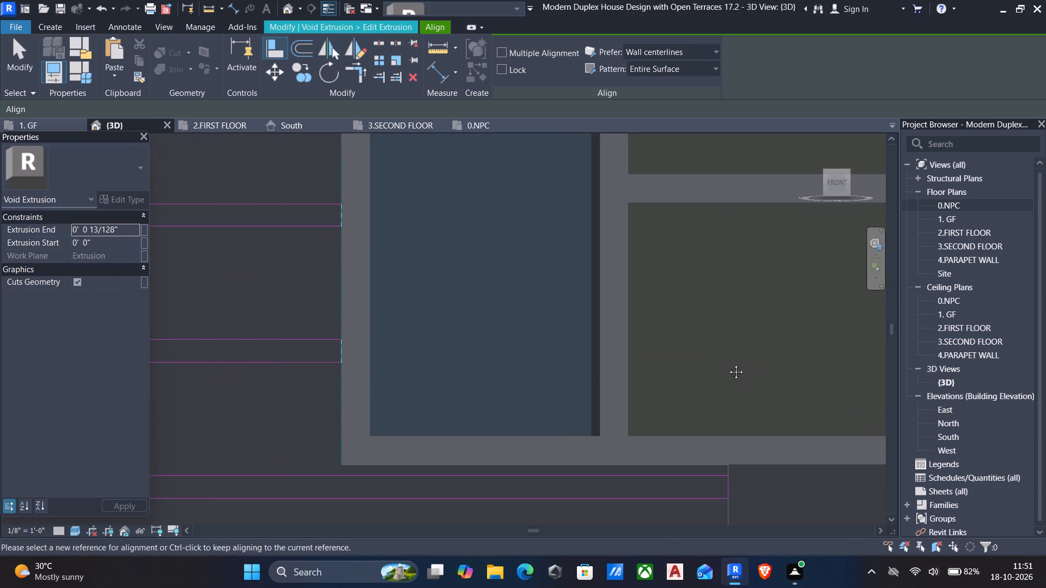
pyautogui.scroll(-5, 728, 366)
pyautogui.moveTo(723, 371); pyautogui.dragTo(717, 385, button='middle')
pyautogui.scroll(5, 725, 447)
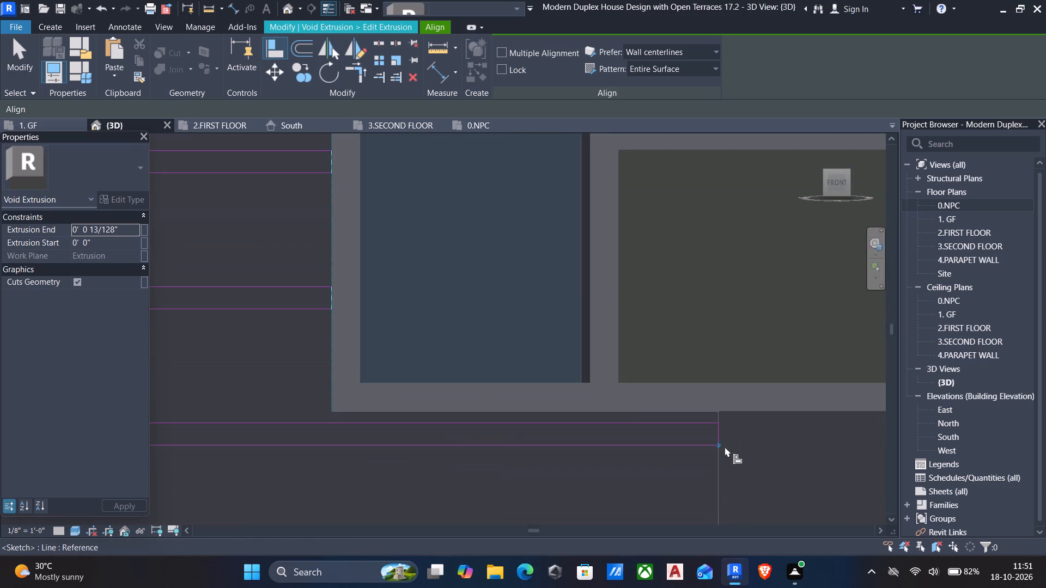
pyautogui.scroll(-6, 724, 442)
pyautogui.moveTo(736, 381); pyautogui.dragTo(730, 435, button='middle')
pyautogui.scroll(-6, 729, 446)
pyautogui.moveTo(736, 379); pyautogui.dragTo(714, 416, button='middle')
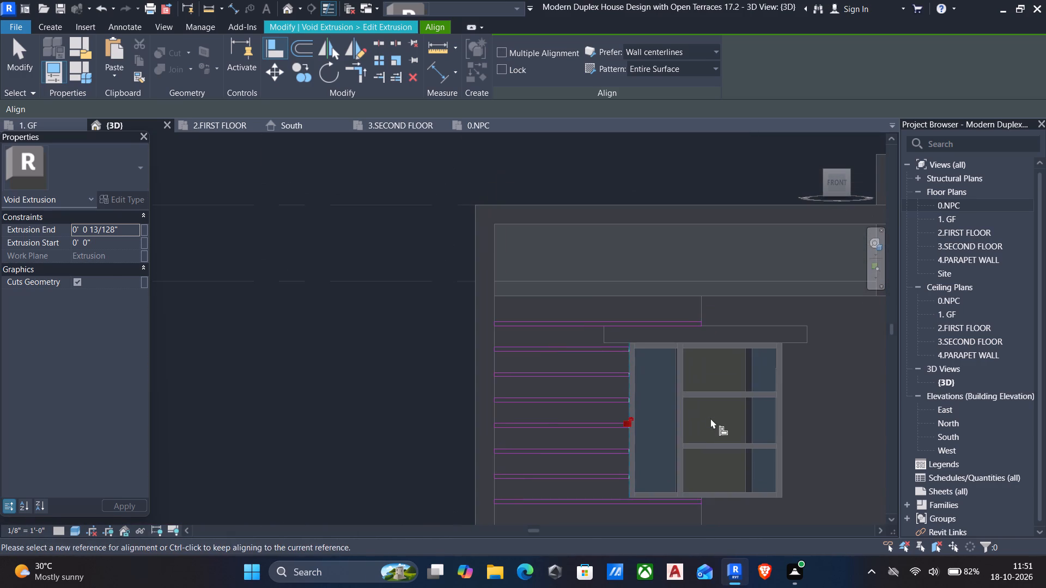
pyautogui.moveTo(709, 412); pyautogui.dragTo(694, 348, button='middle')
pyautogui.scroll(-5, 694, 346)
pyautogui.moveTo(735, 418); pyautogui.dragTo(697, 365, button='middle')
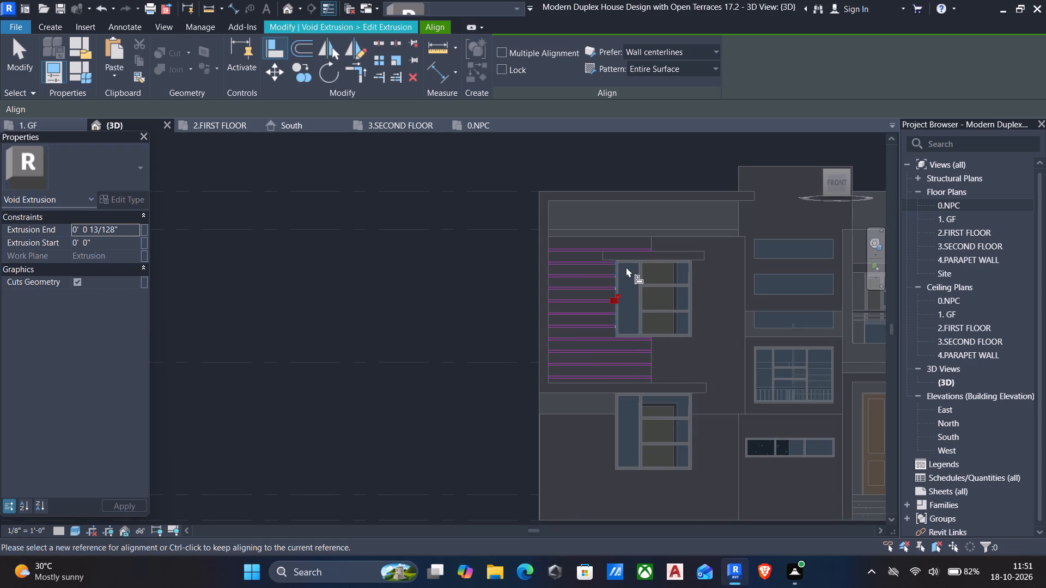
pyautogui.scroll(9, 664, 399)
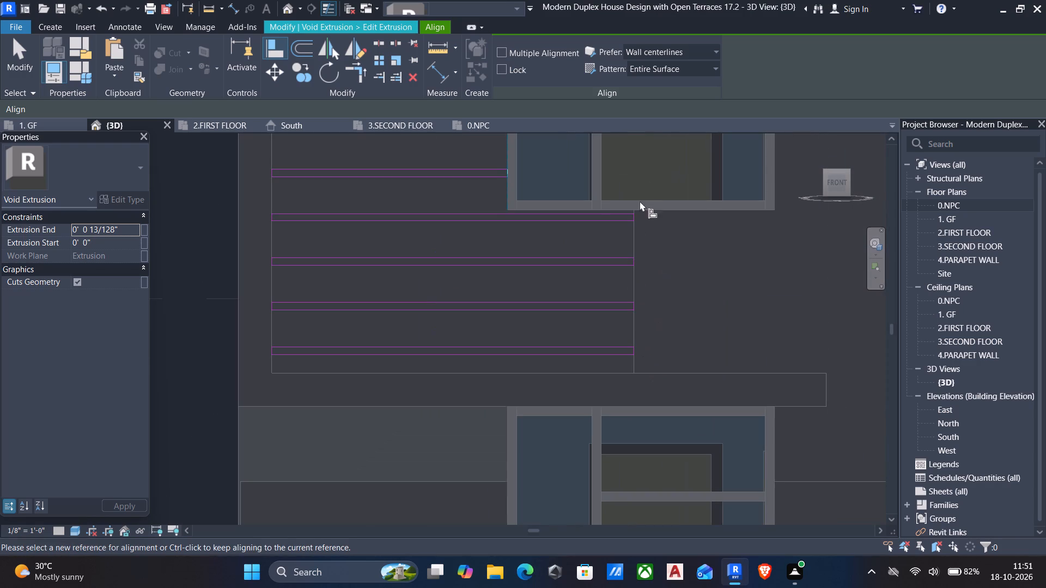
pyautogui.click(375, 23)
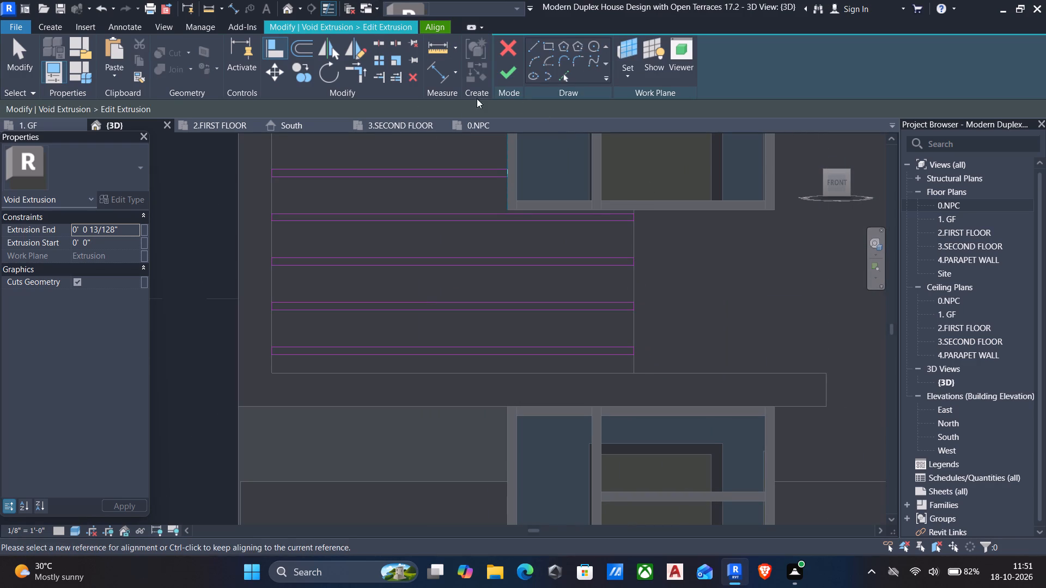
pyautogui.click(498, 72)
# Set the strip void's extrusion end to 2" and finish the in-place model.
pyautogui.scroll(-5, 543, 314)
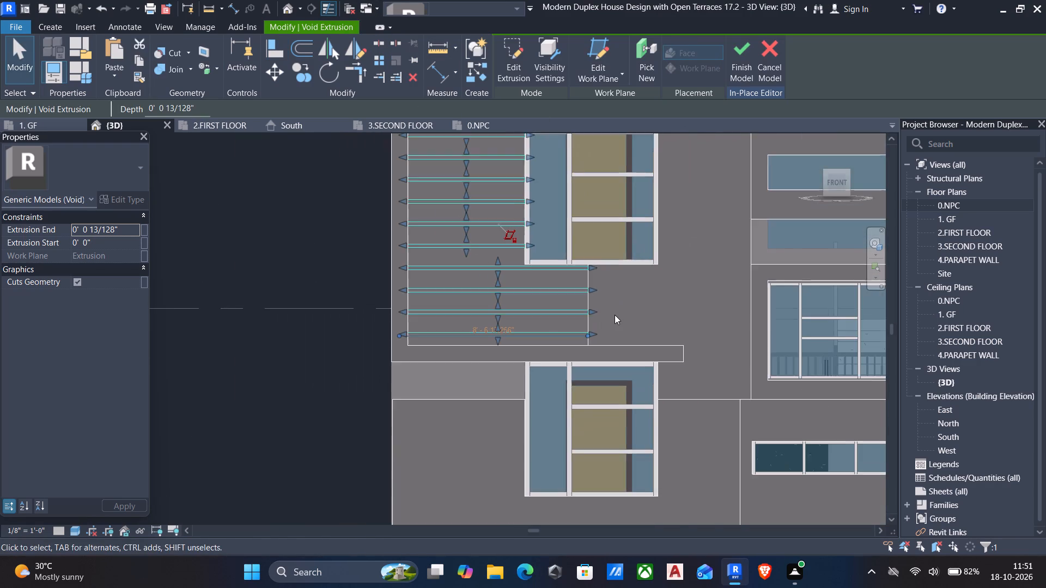
pyautogui.scroll(-3, 616, 314)
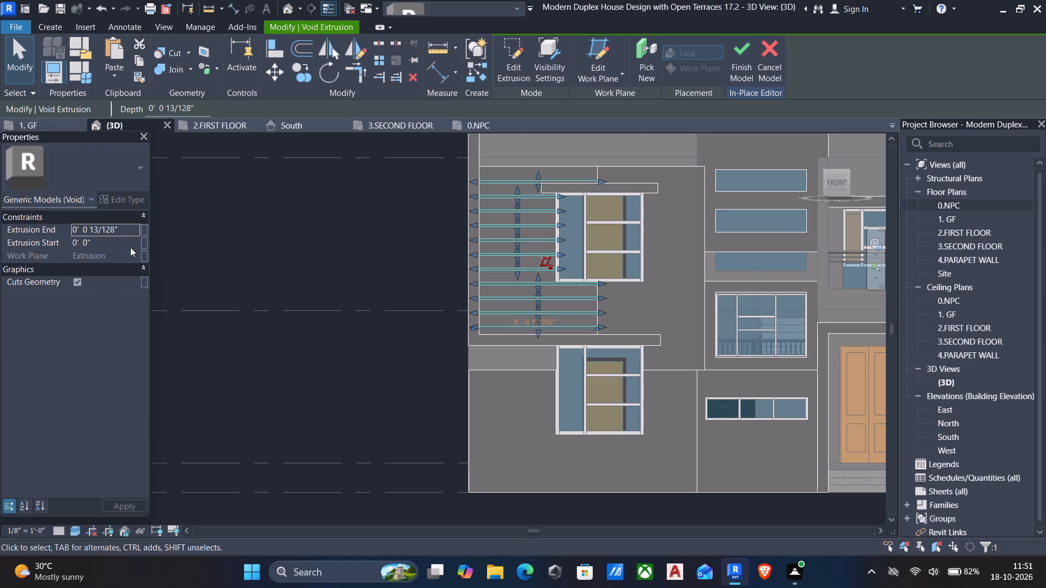
pyautogui.click(128, 229)
pyautogui.press('2')
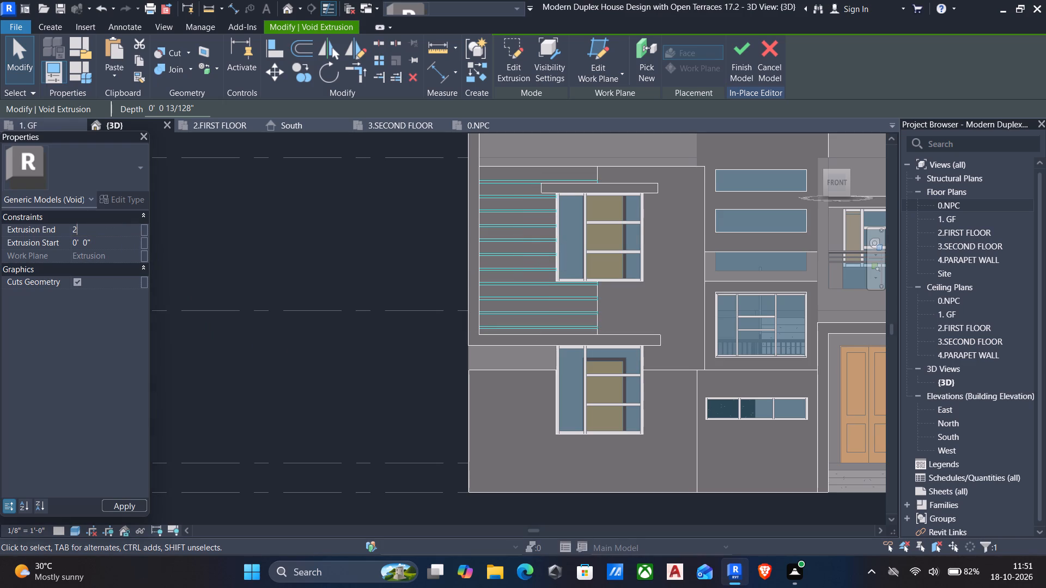
pyautogui.hotkey('shift', '"')
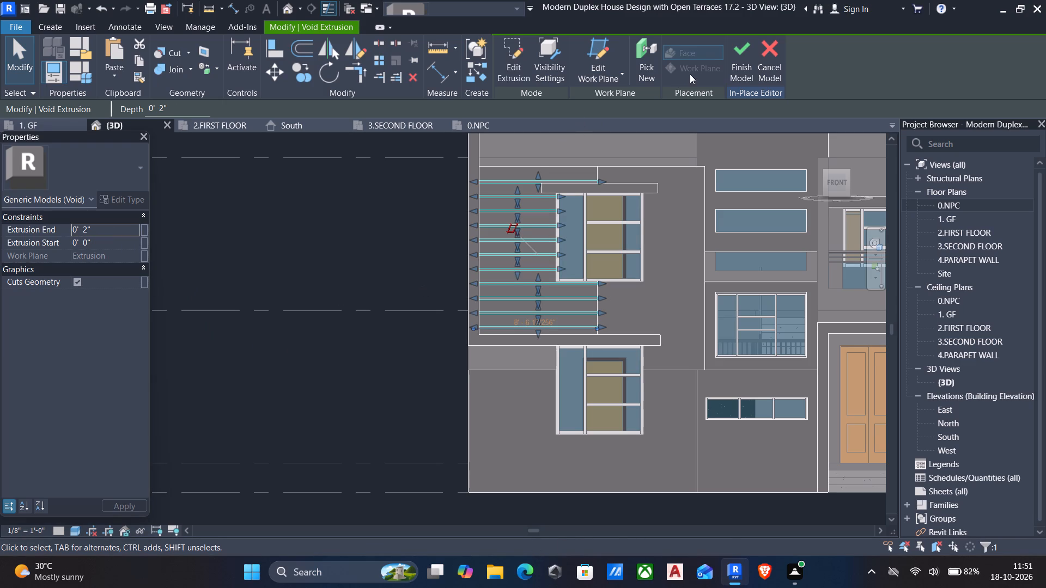
pyautogui.click(735, 53)
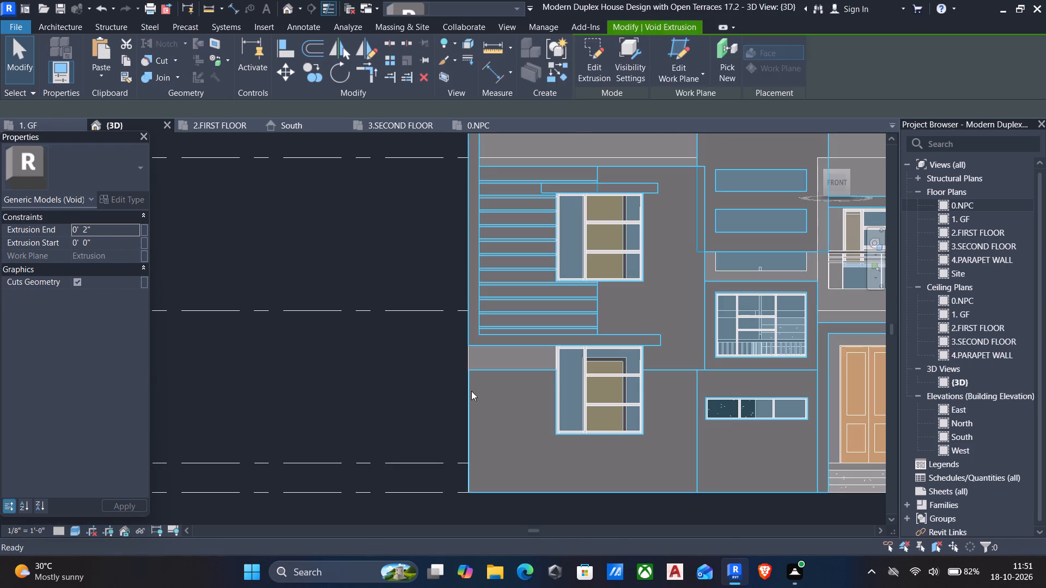
# Set the 3D view to the Realistic visual style and examine the front facade with its strip grooves.
pyautogui.scroll(-2, 473, 381)
pyautogui.keyDown('shift'); pyautogui.moveTo(473, 382); pyautogui.dragTo(388, 465, button='middle'); pyautogui.keyUp('shift')
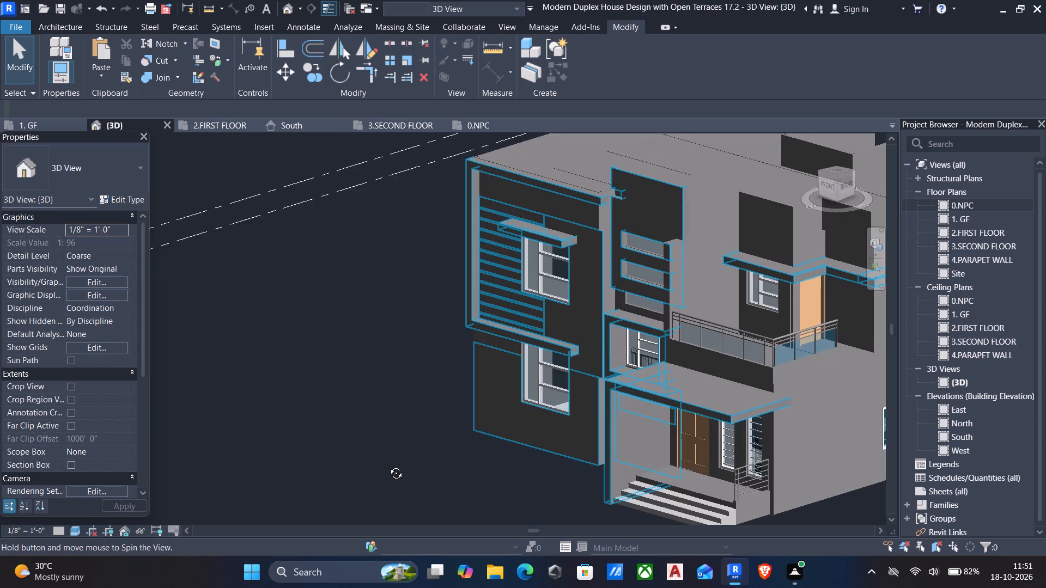
pyautogui.keyDown('shift'); pyautogui.moveTo(388, 465); pyautogui.dragTo(396, 463, button='middle'); pyautogui.keyUp('shift')
pyautogui.keyDown('shift'); pyautogui.moveTo(421, 316); pyautogui.dragTo(464, 332, button='middle'); pyautogui.keyUp('shift')
pyautogui.moveTo(470, 350); pyautogui.dragTo(387, 358, button='middle')
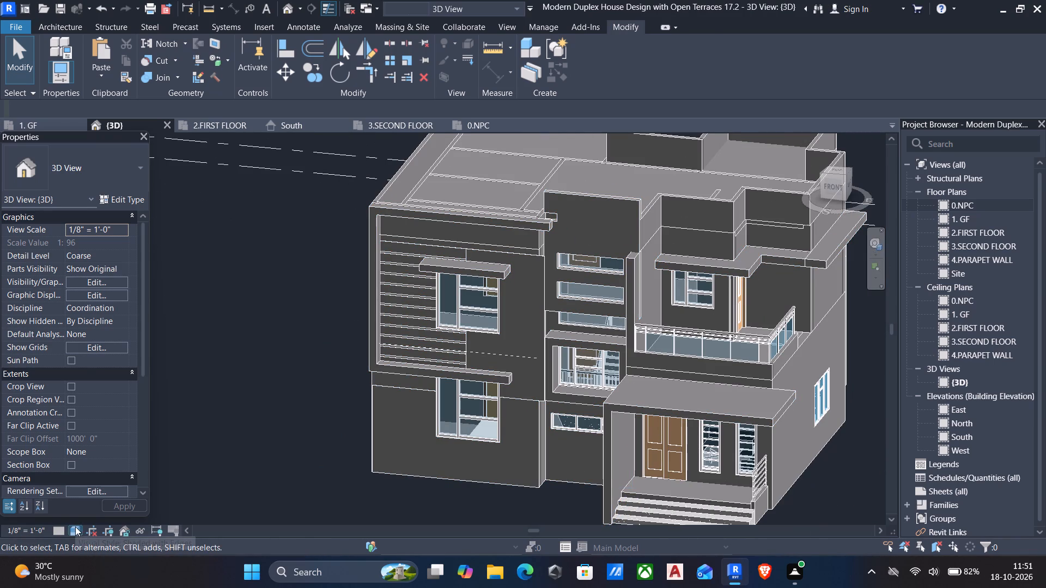
pyautogui.click(75, 526)
pyautogui.click(87, 512)
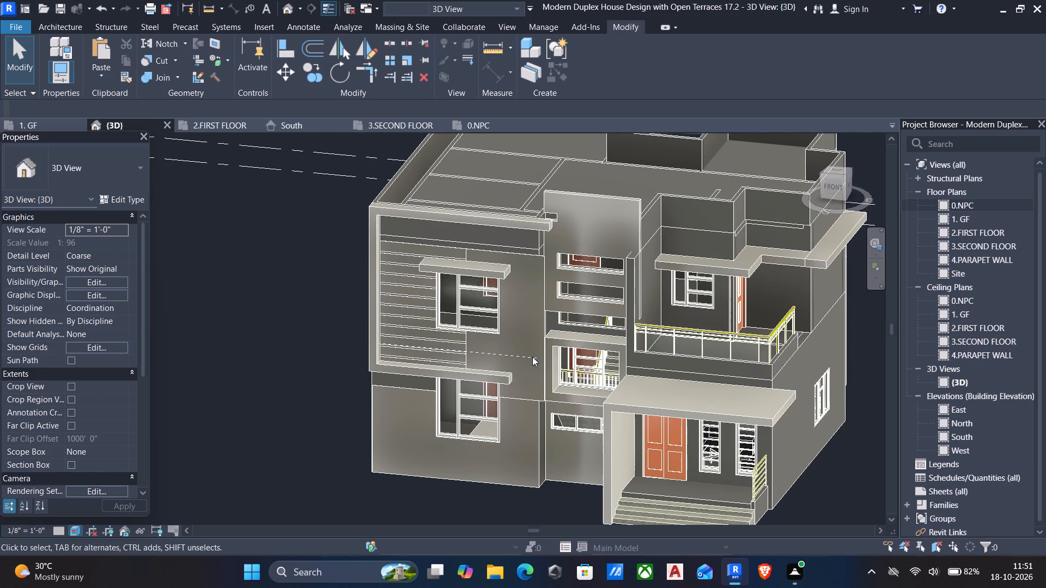
pyautogui.moveTo(575, 397); pyautogui.dragTo(478, 285, button='middle')
pyautogui.scroll(-1, 473, 290)
pyautogui.moveTo(469, 300); pyautogui.dragTo(482, 346, button='middle')
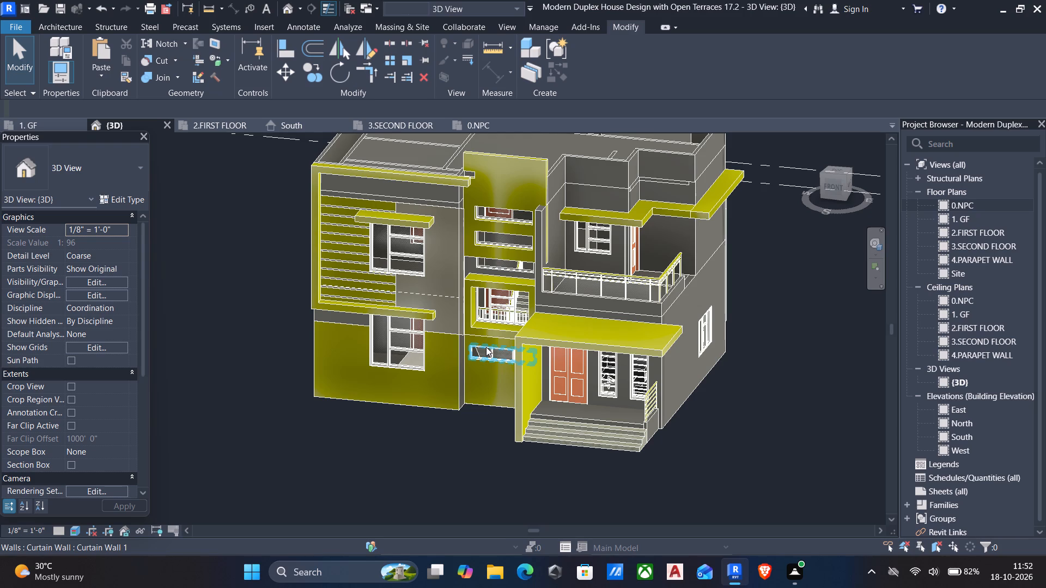
pyautogui.moveTo(403, 360); pyautogui.dragTo(494, 390, button='middle')
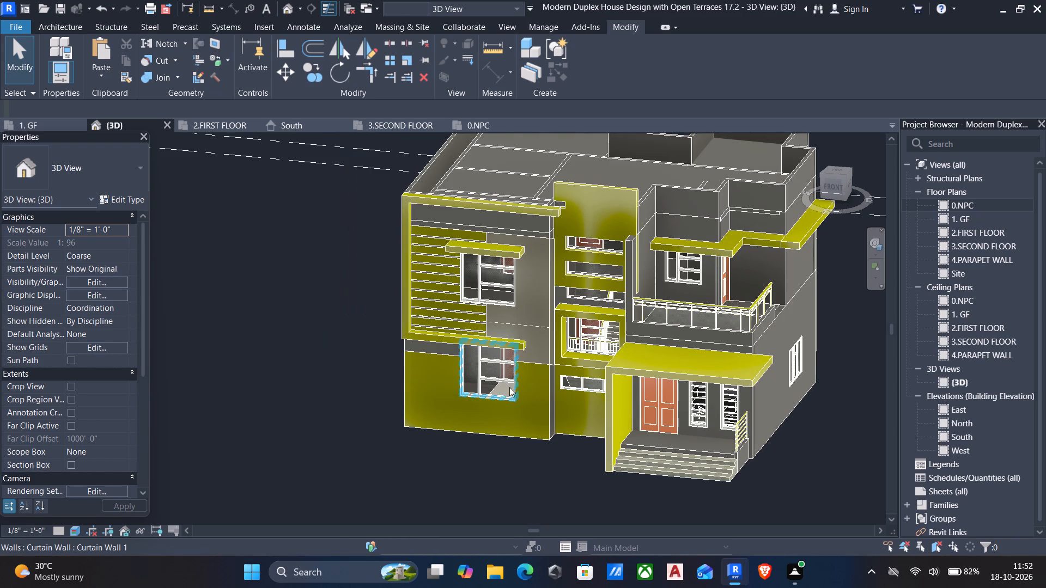
pyautogui.scroll(-3, 534, 388)
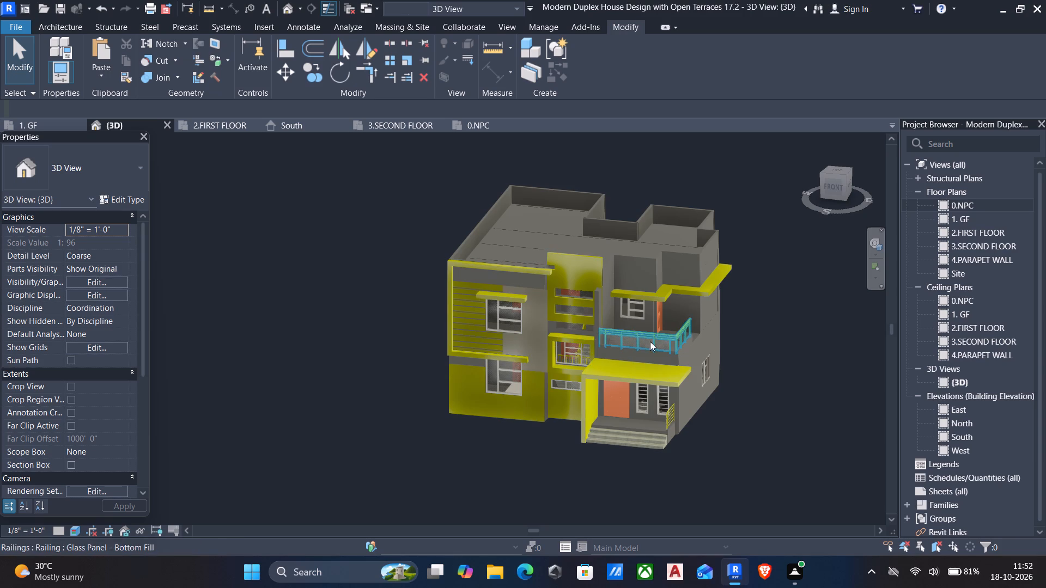
pyautogui.moveTo(643, 346); pyautogui.dragTo(573, 377, button='middle')
pyautogui.moveTo(615, 383); pyautogui.dragTo(627, 369, button='middle')
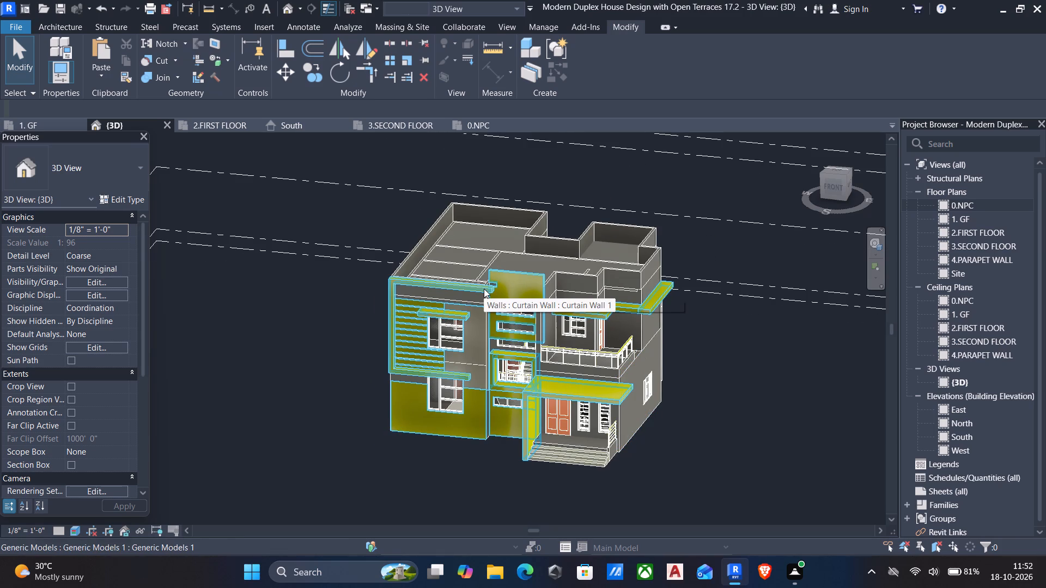
# Start the Wall command with the 9" wall basic type and open its layer structure for editing.
pyautogui.write('wa')
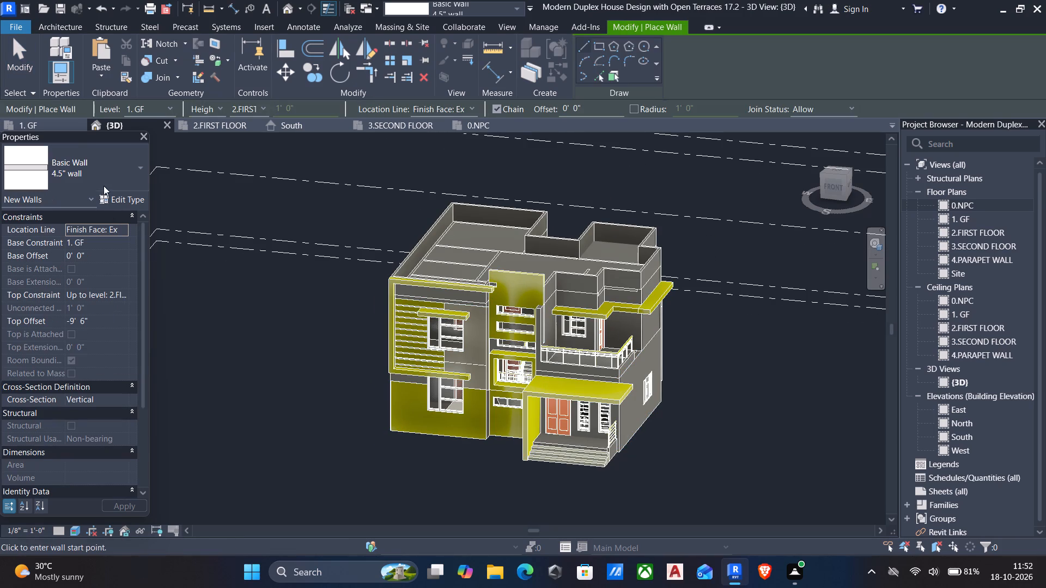
pyautogui.click(112, 174)
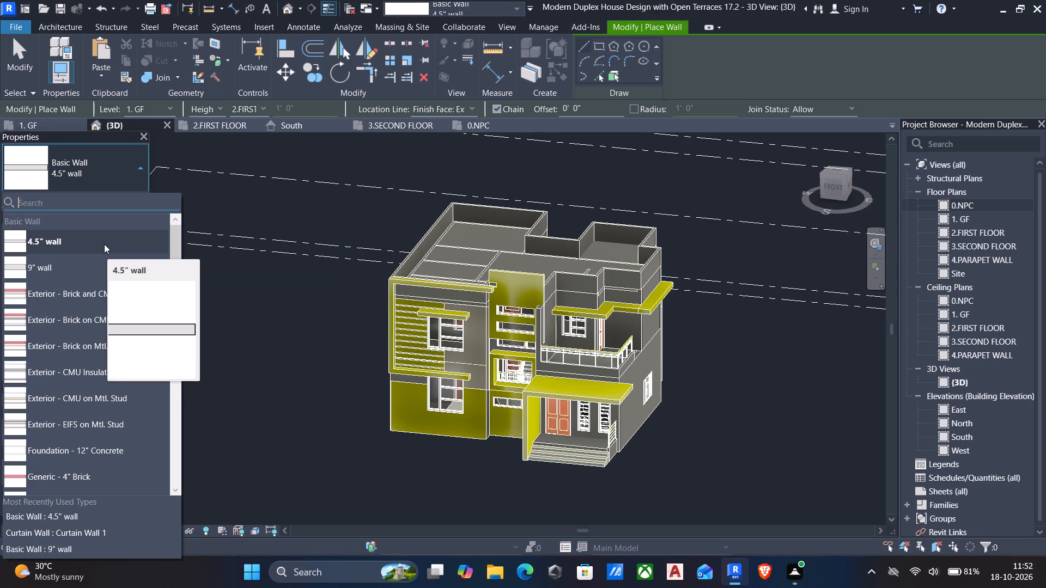
pyautogui.scroll(-6, 82, 289)
pyautogui.scroll(-2, 56, 416)
pyautogui.scroll(2, 64, 370)
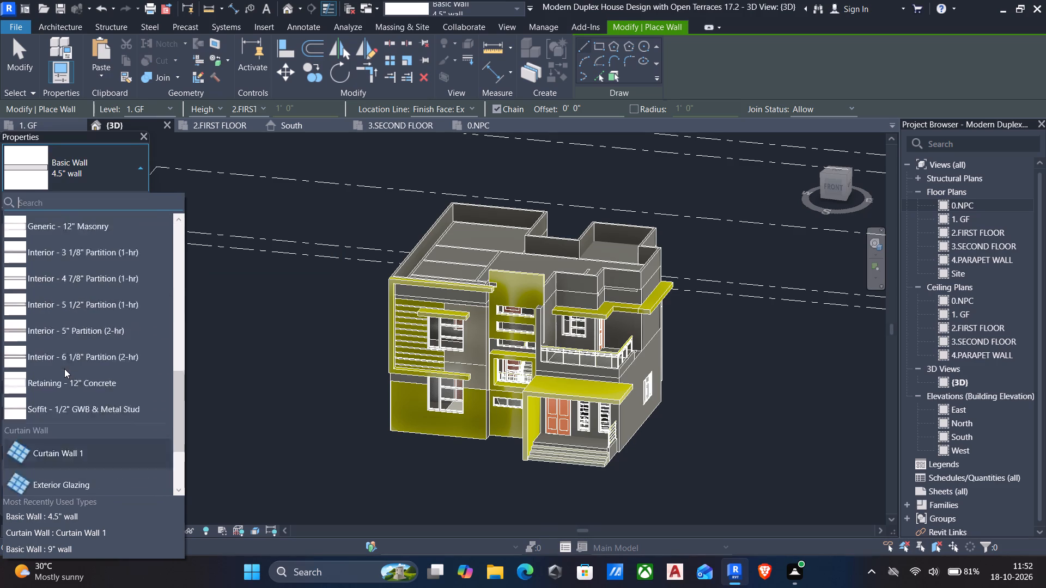
pyautogui.scroll(16, 64, 369)
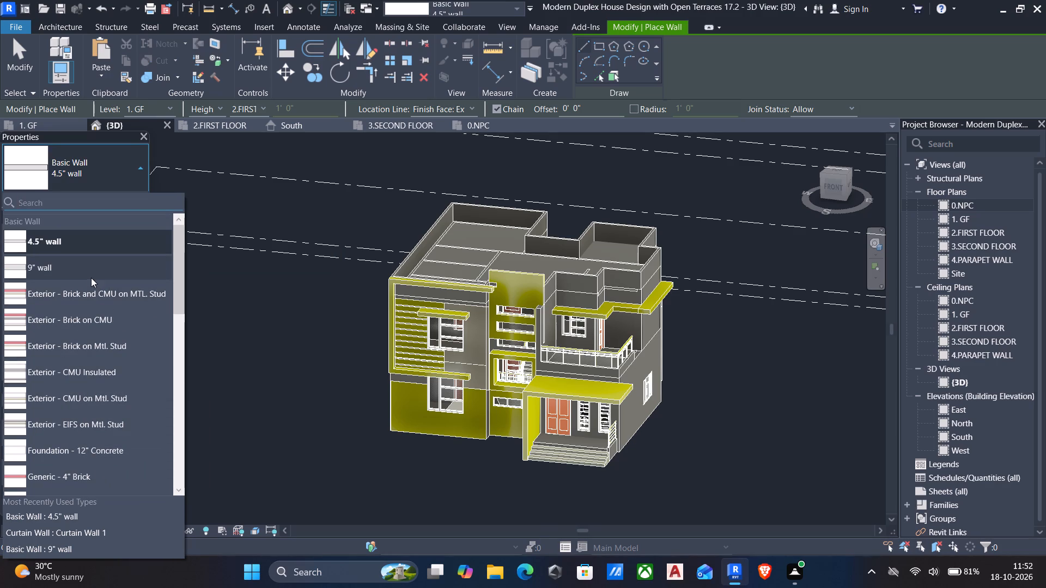
pyautogui.click(83, 272)
pyautogui.click(122, 201)
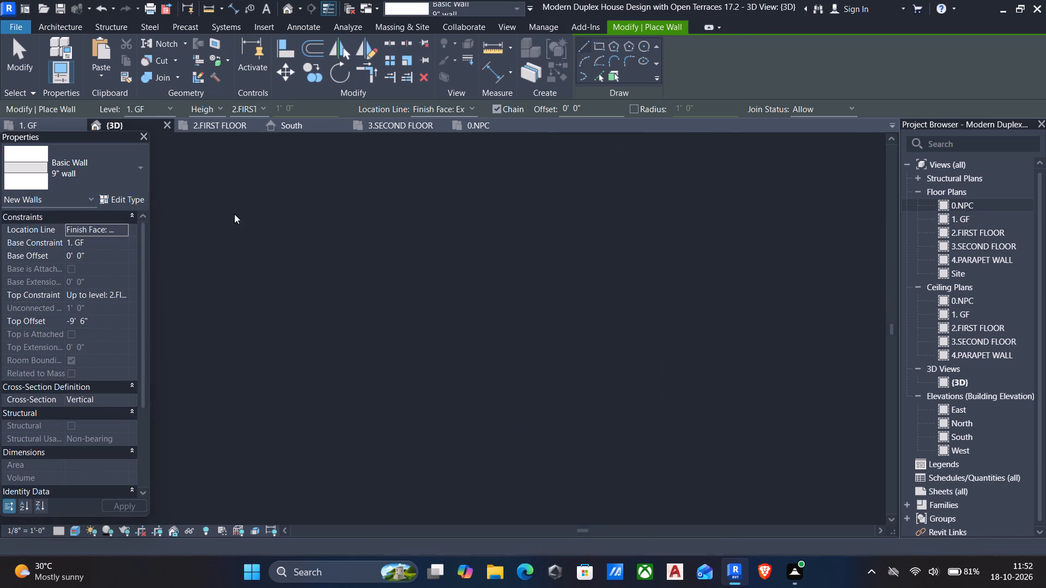
pyautogui.click(870, 199)
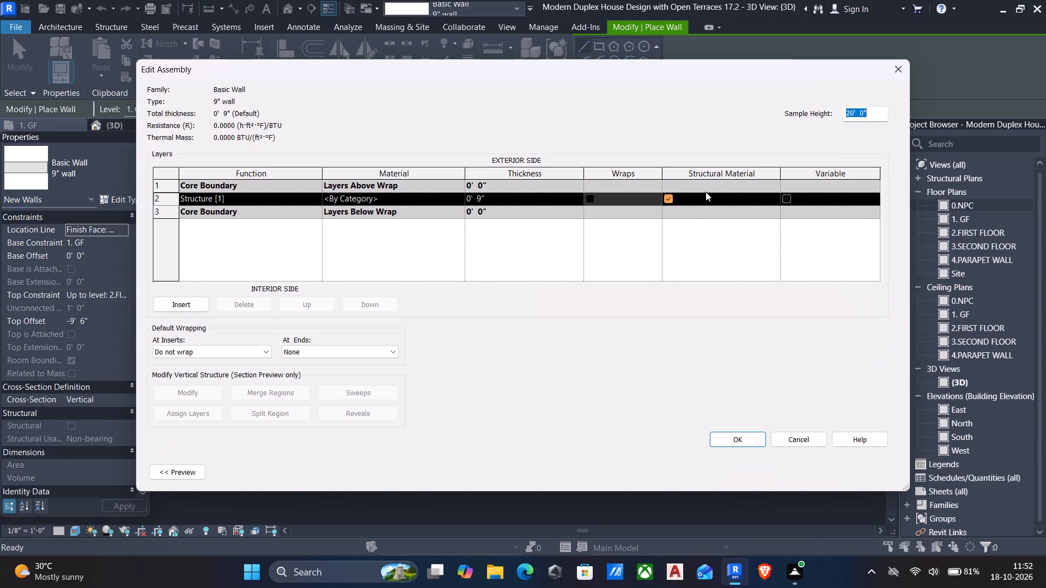
# Browse the project materials for the 9" wall's structure layer and examine the appearance of Tile, Mosaic, Gray.
pyautogui.click(457, 199)
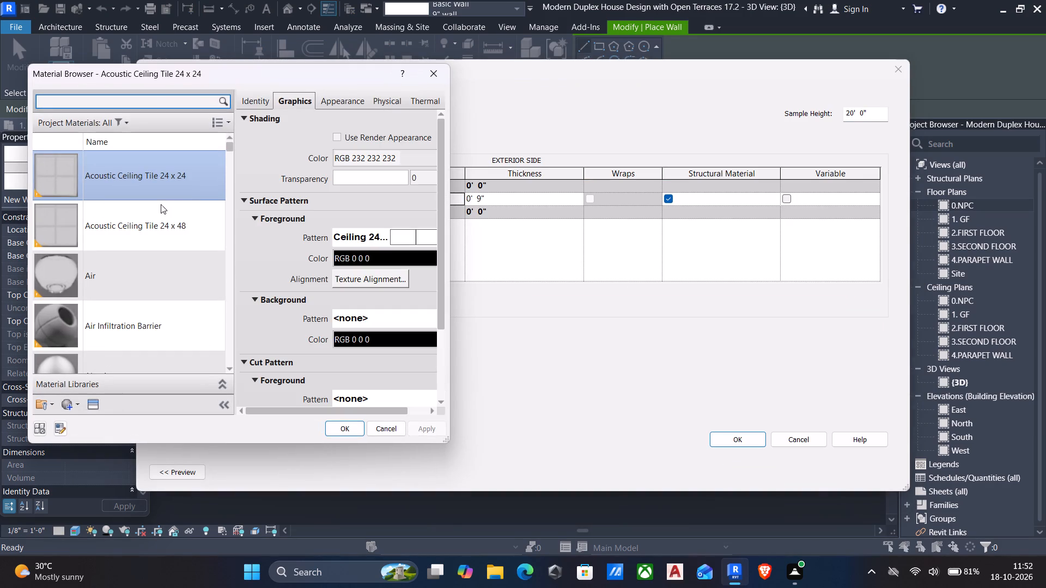
pyautogui.scroll(-13, 115, 262)
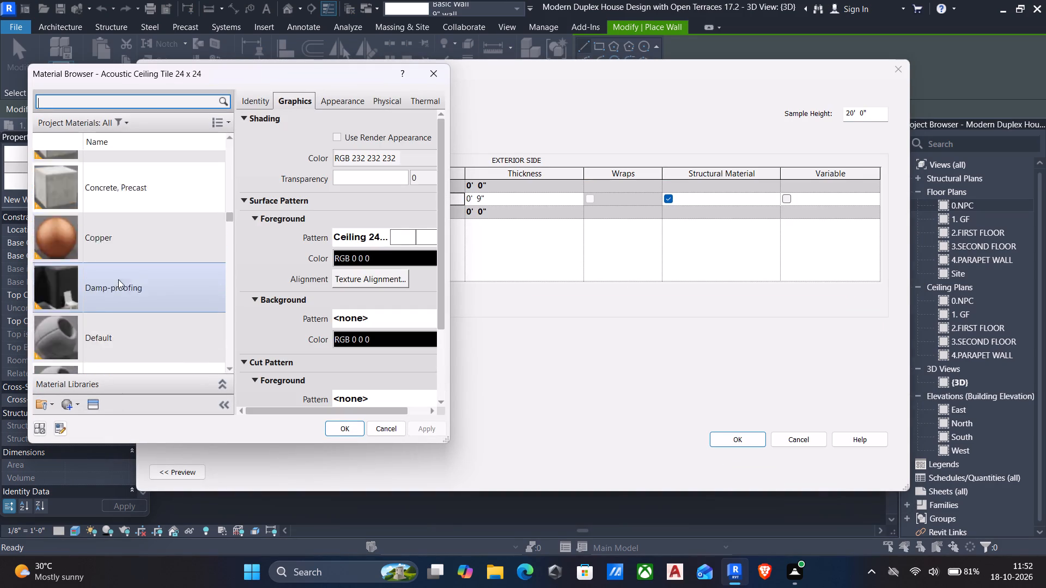
pyautogui.scroll(-3, 118, 279)
pyautogui.scroll(4, 119, 279)
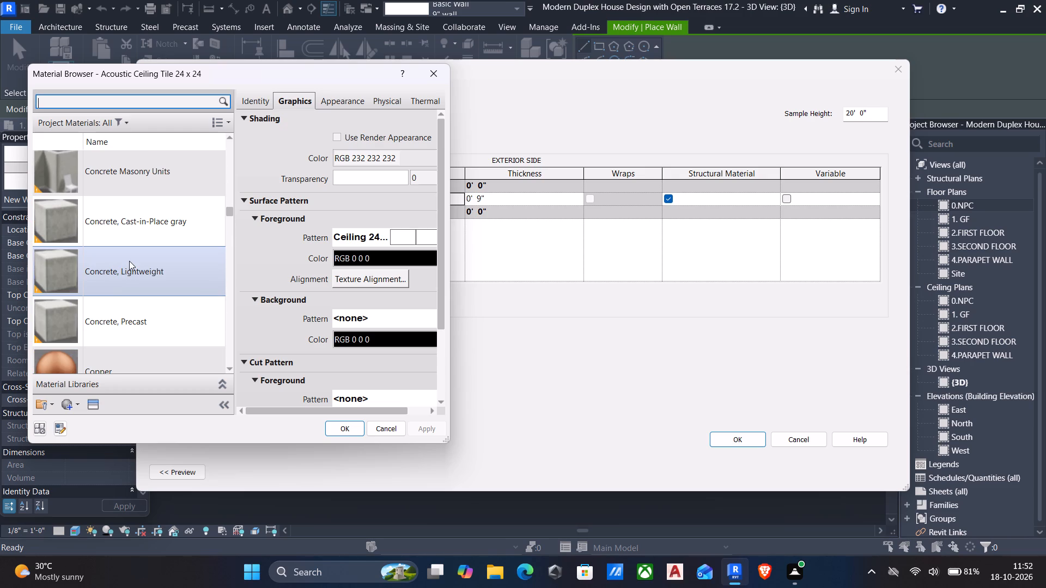
pyautogui.scroll(3, 129, 261)
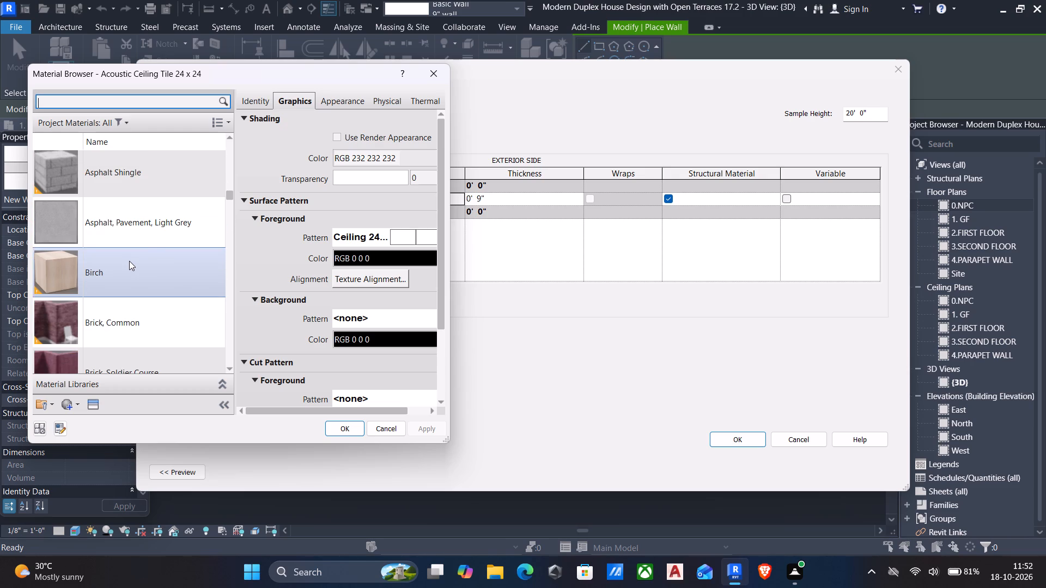
pyautogui.scroll(2, 129, 261)
pyautogui.scroll(-9, 129, 261)
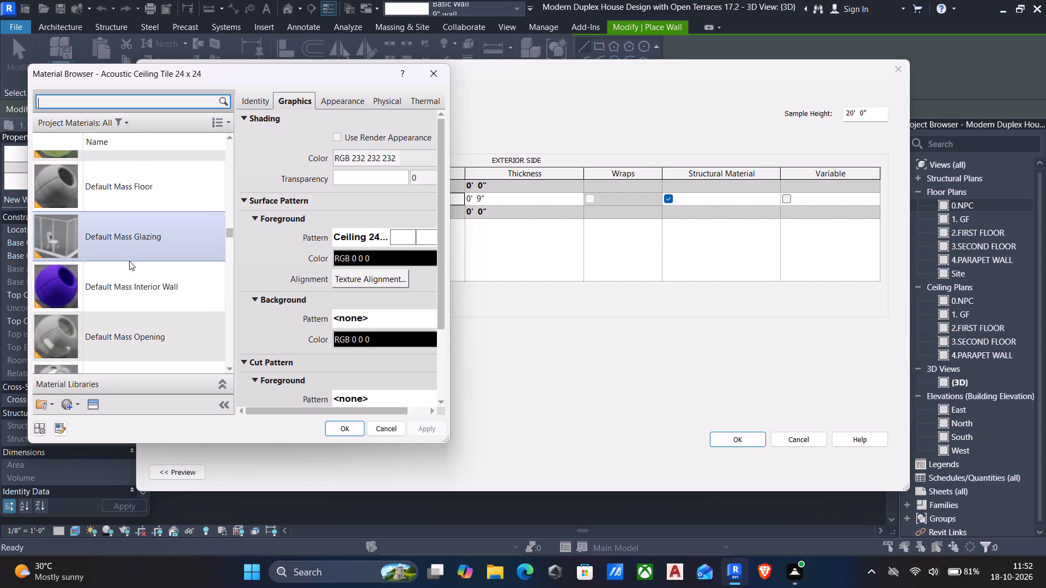
pyautogui.scroll(-8, 129, 261)
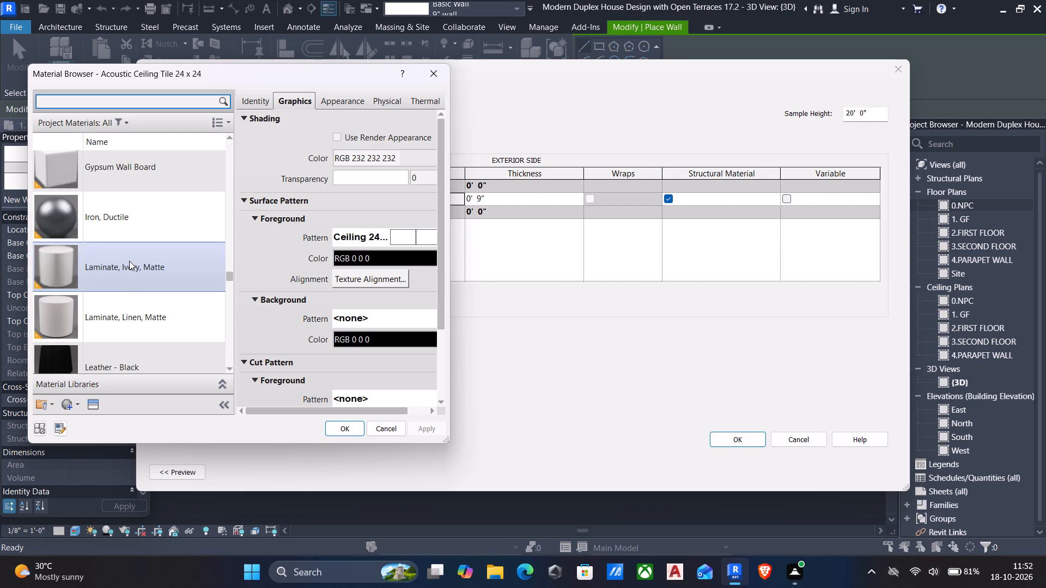
pyautogui.scroll(1, 129, 261)
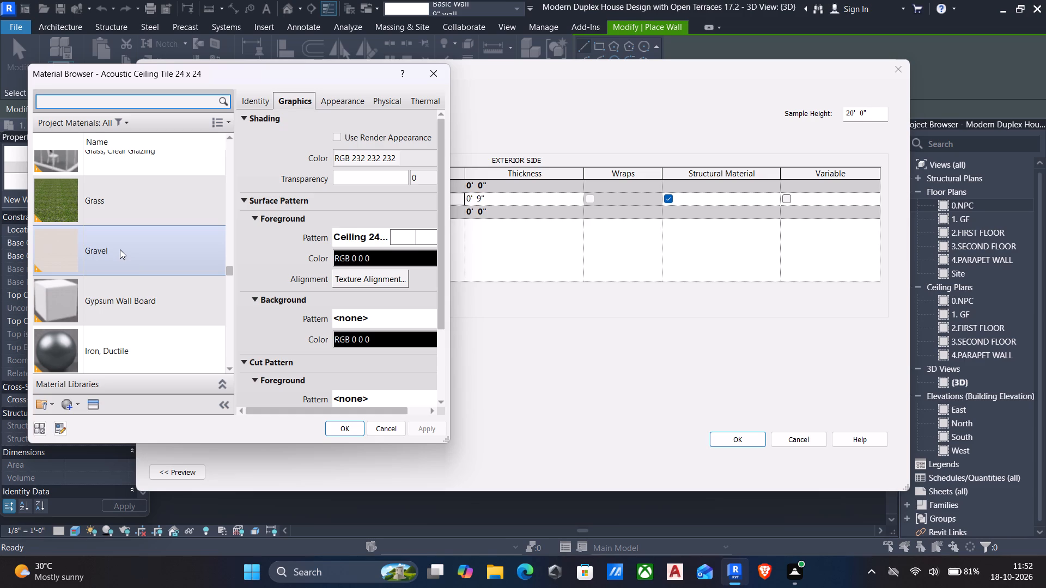
pyautogui.scroll(-8, 120, 249)
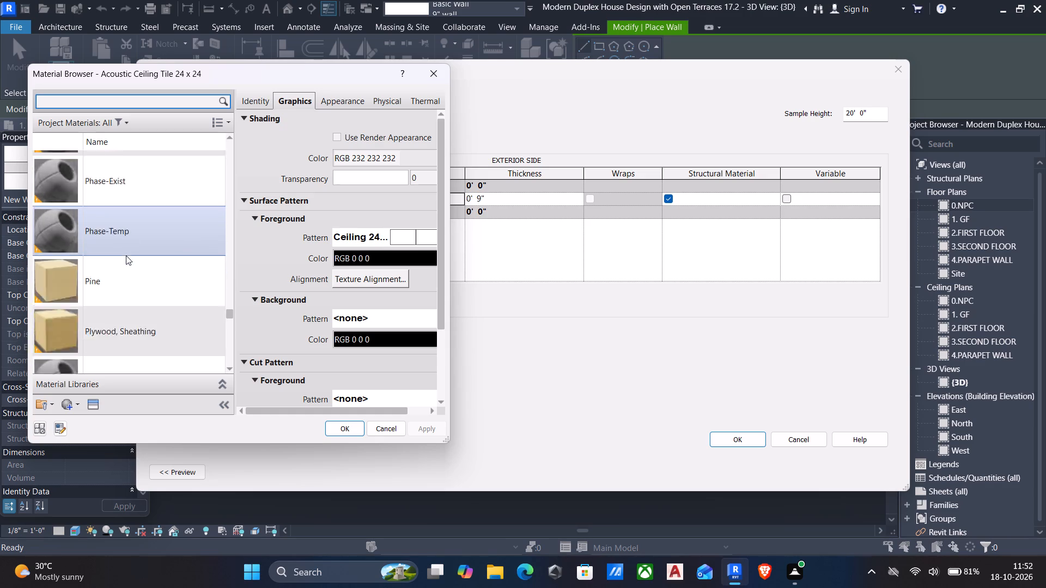
pyautogui.scroll(-7, 126, 255)
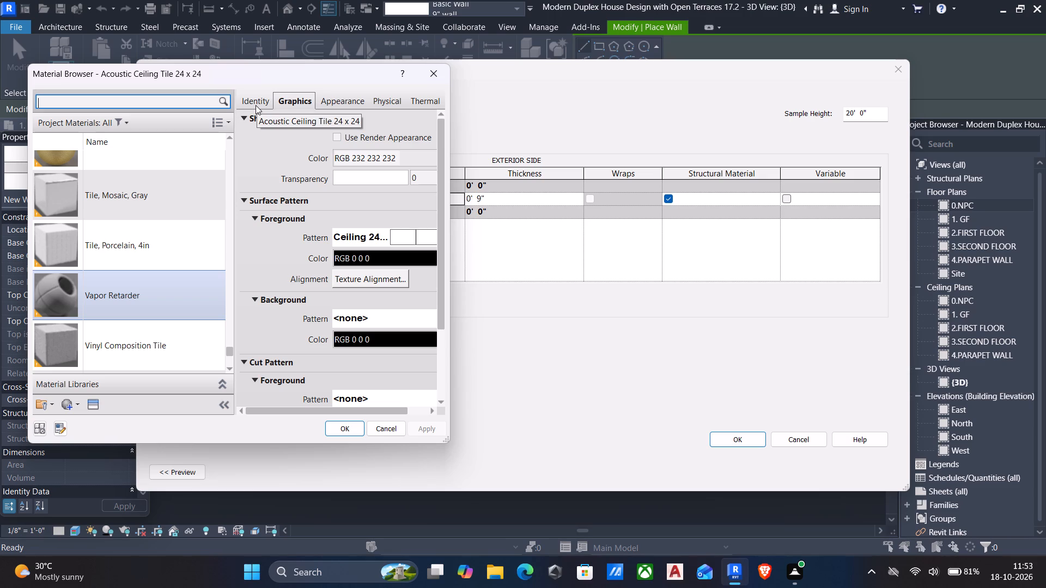
pyautogui.click(148, 231)
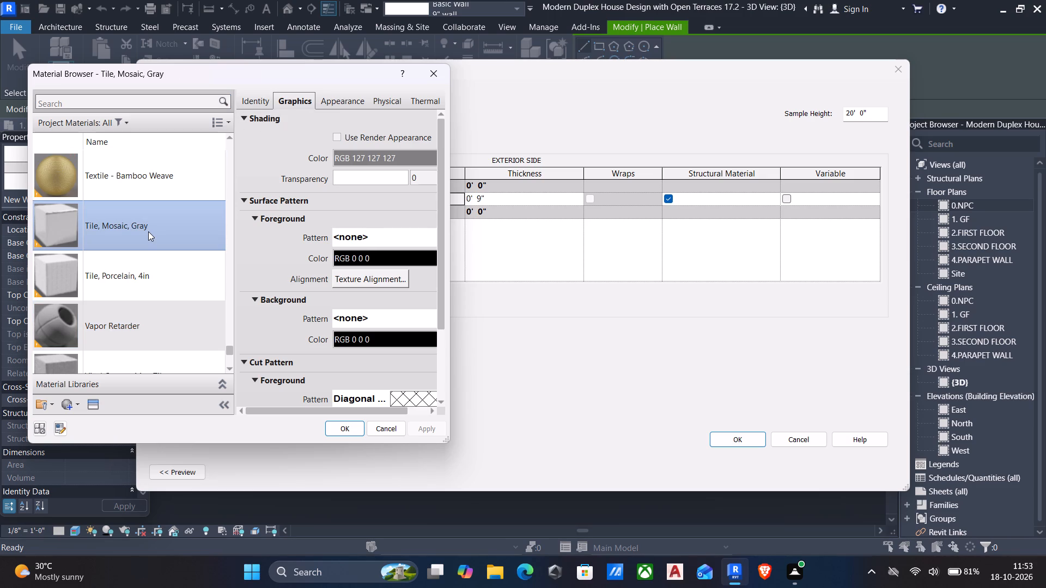
pyautogui.click(351, 100)
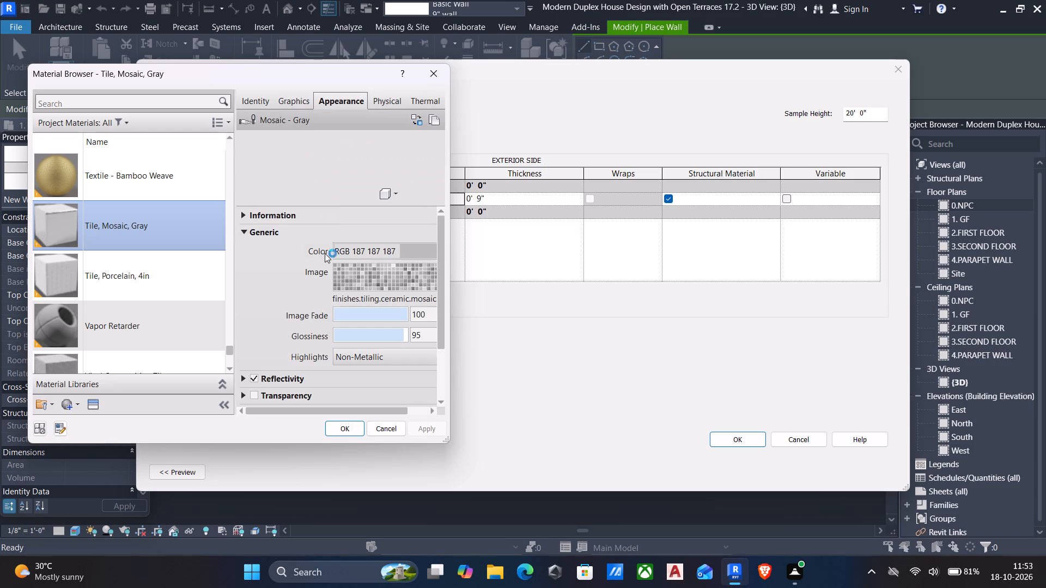
# Assign Gypsum Wall Board as the structure layer material of the 9" wall type and apply the type change.
pyautogui.scroll(-13, 159, 228)
pyautogui.scroll(6, 157, 233)
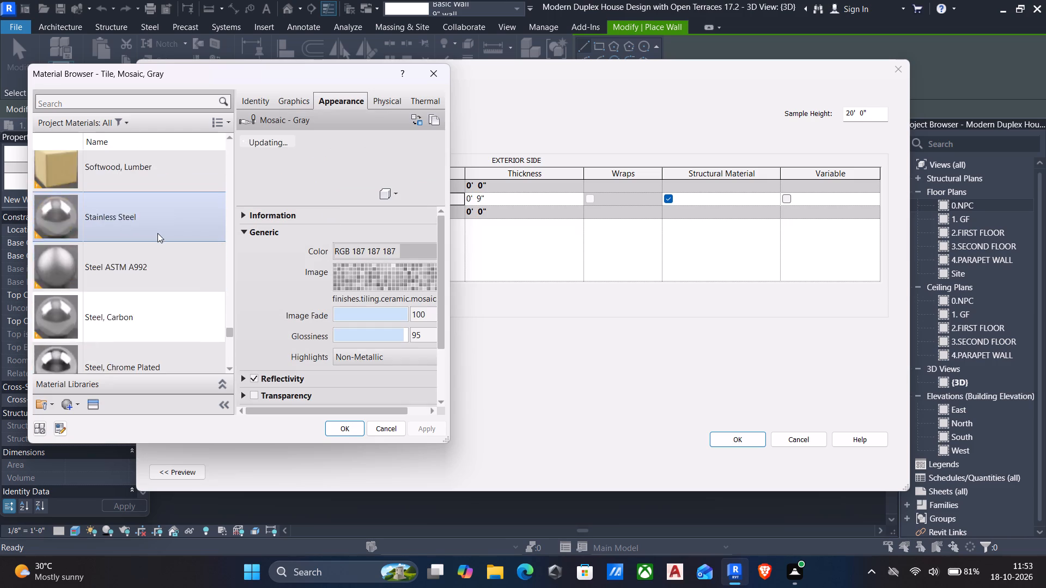
pyautogui.scroll(17, 153, 236)
pyautogui.scroll(12, 146, 245)
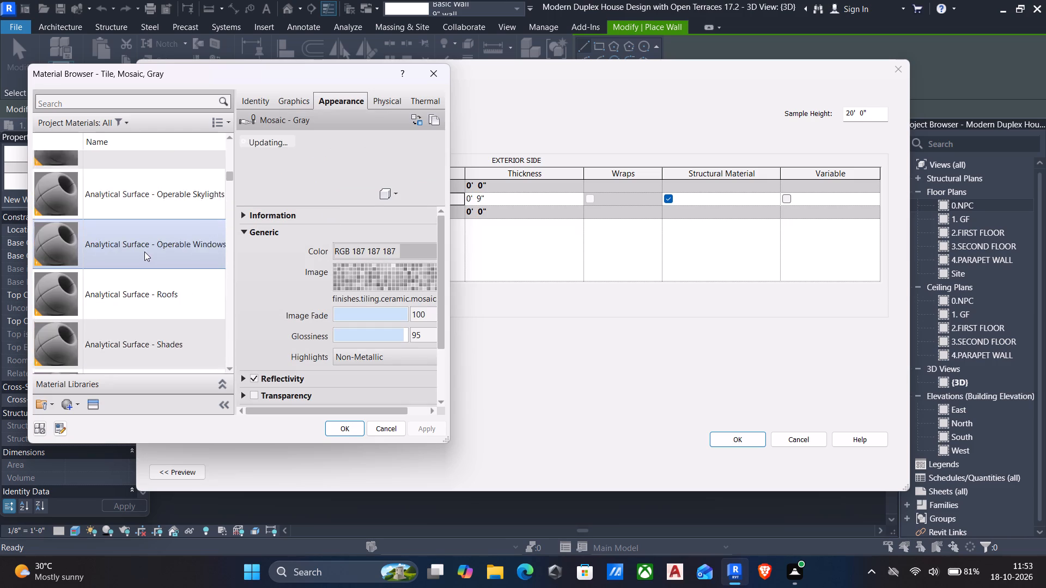
pyautogui.scroll(12, 144, 252)
pyautogui.scroll(-4, 136, 272)
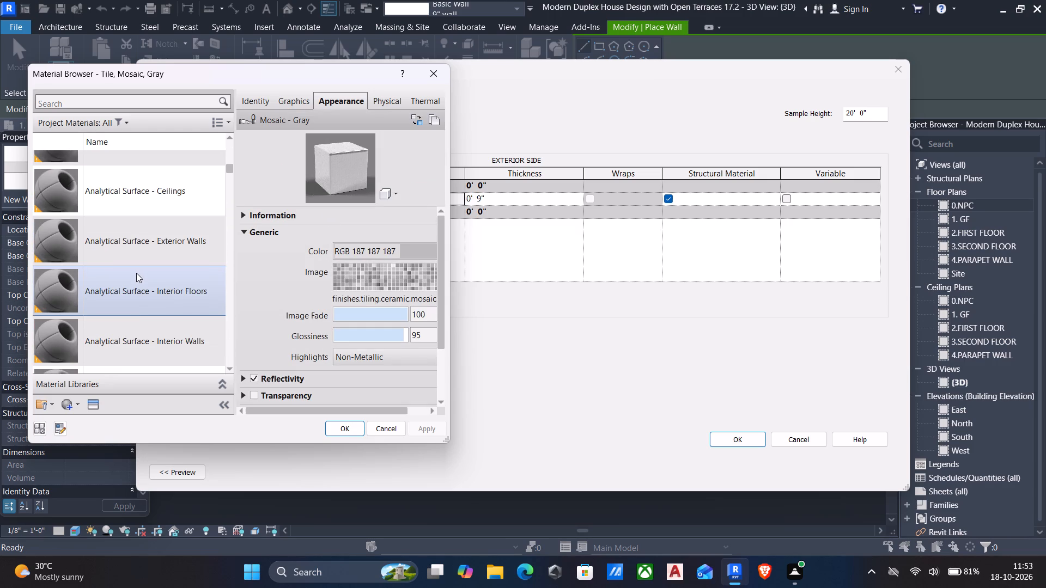
pyautogui.scroll(5, 136, 273)
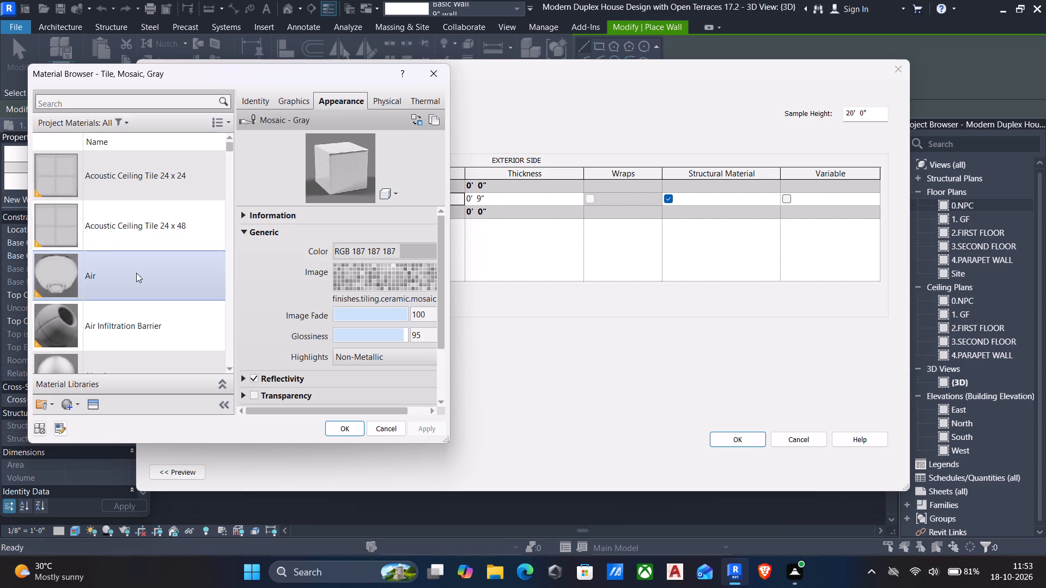
pyautogui.scroll(-12, 136, 273)
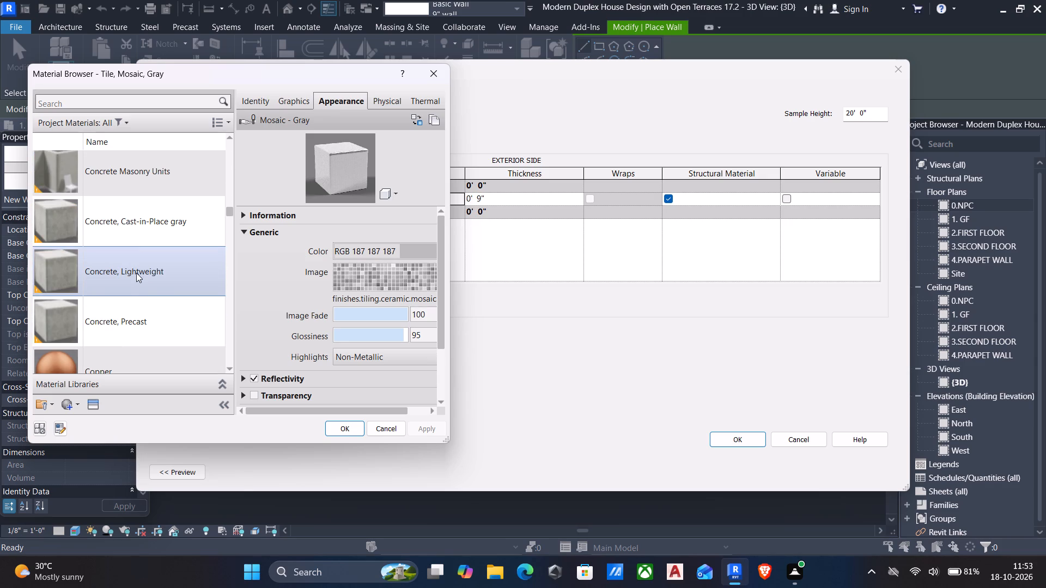
pyautogui.scroll(-6, 139, 259)
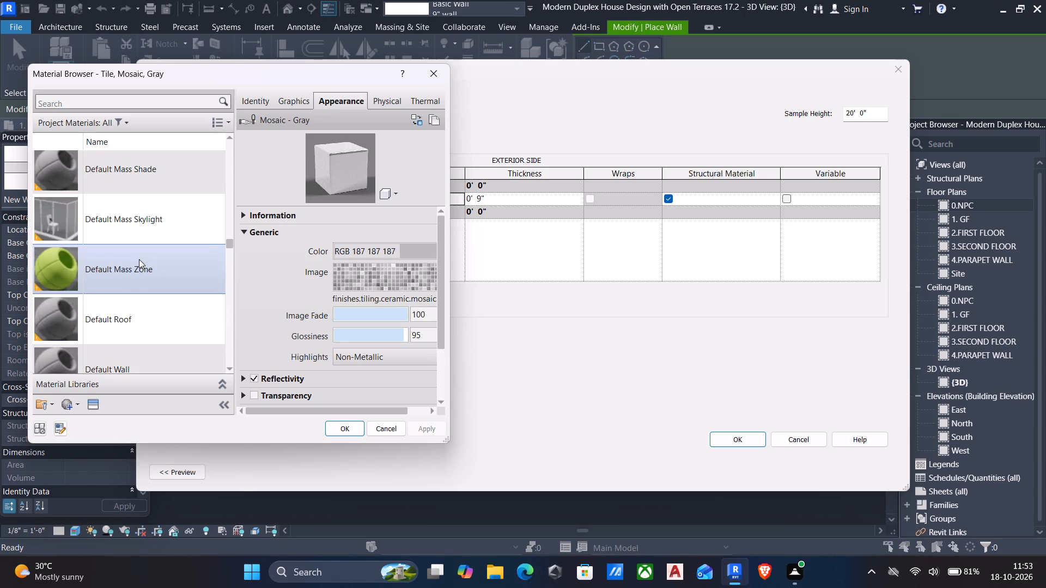
pyautogui.scroll(-5, 139, 259)
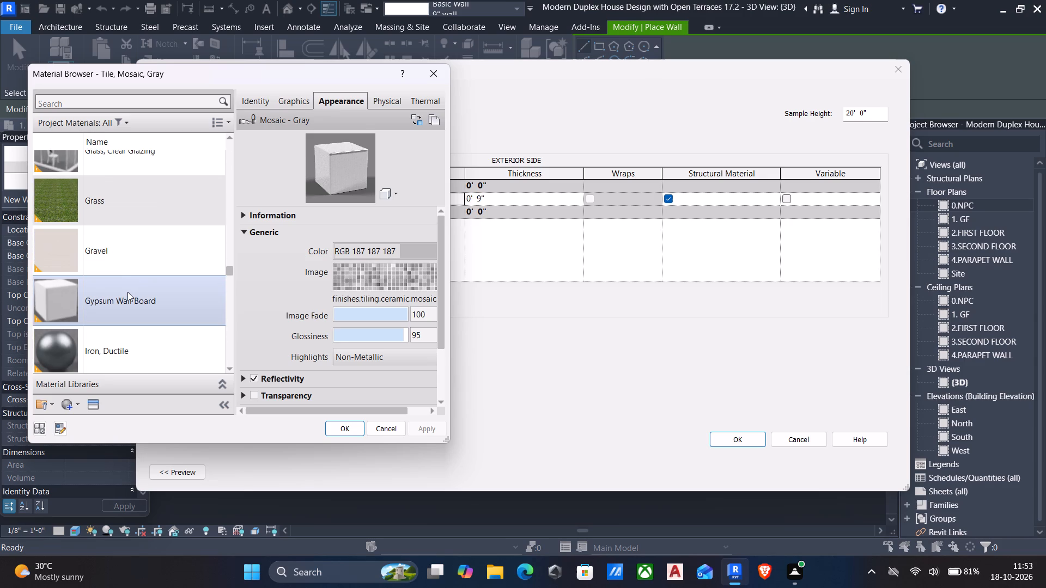
pyautogui.click(127, 292)
pyautogui.click(346, 430)
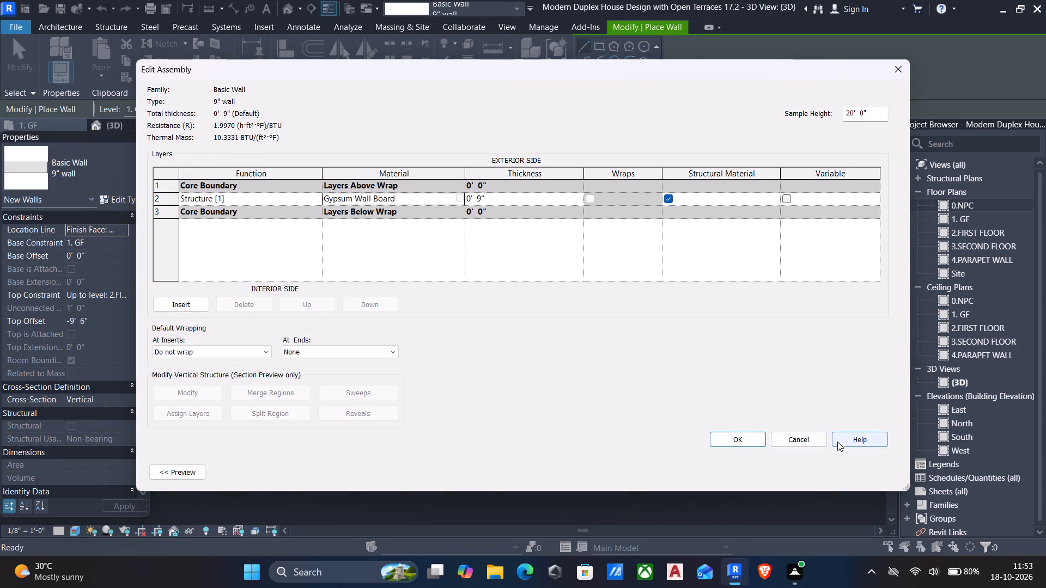
pyautogui.click(743, 437)
pyautogui.click(865, 470)
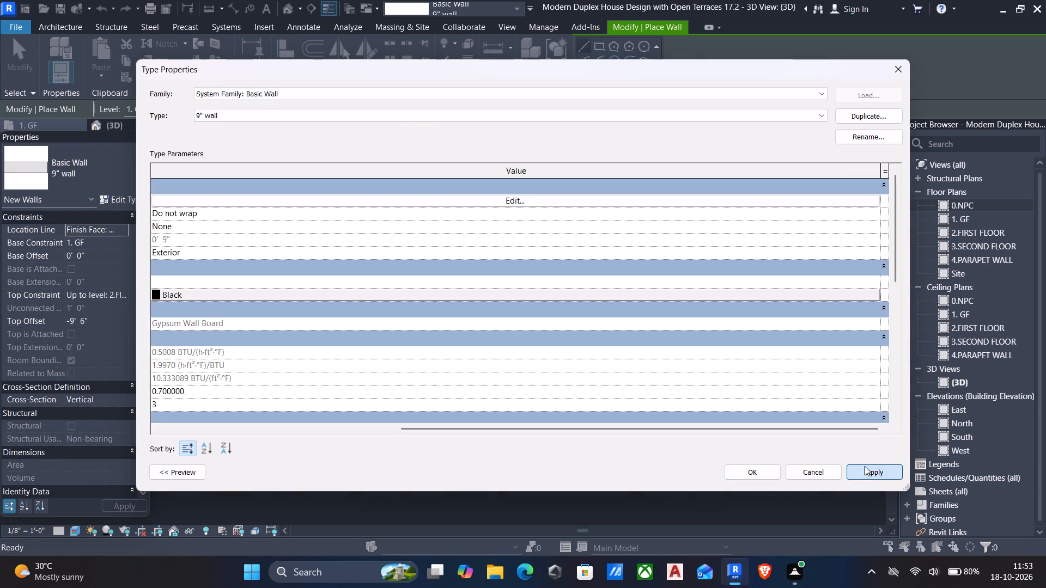
pyautogui.click(757, 465)
# Assign Gypsum Wall Board as the structure layer material of the 4.5" wall type and apply the type change.
pyautogui.click(134, 164)
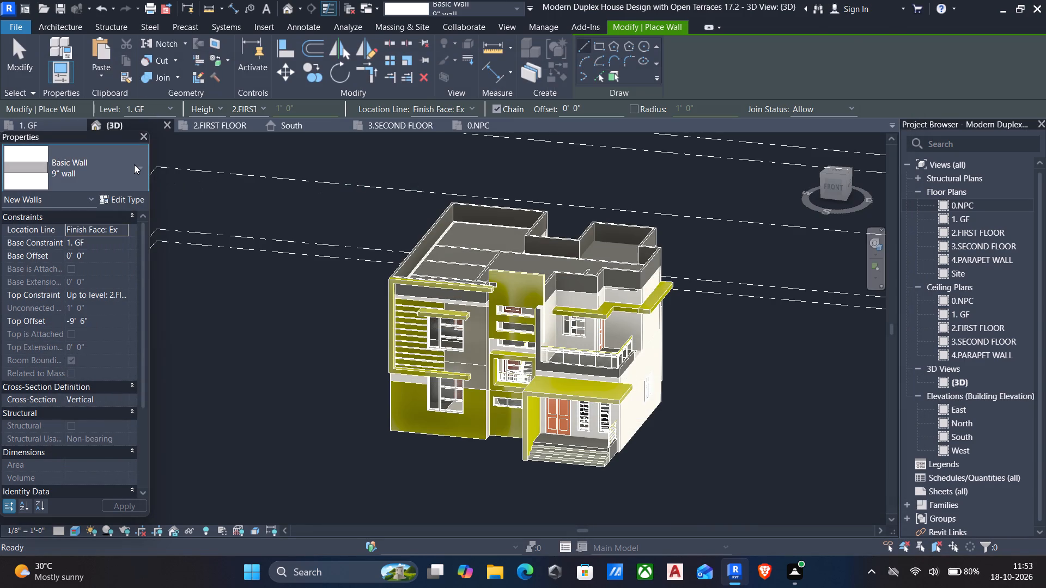
pyautogui.scroll(4, 96, 253)
pyautogui.click(69, 243)
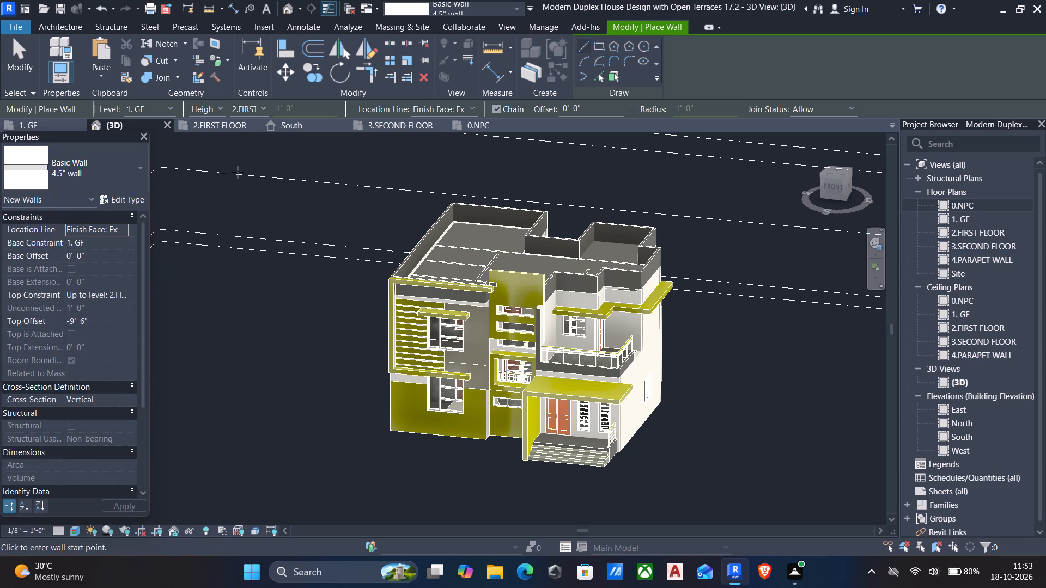
pyautogui.click(134, 200)
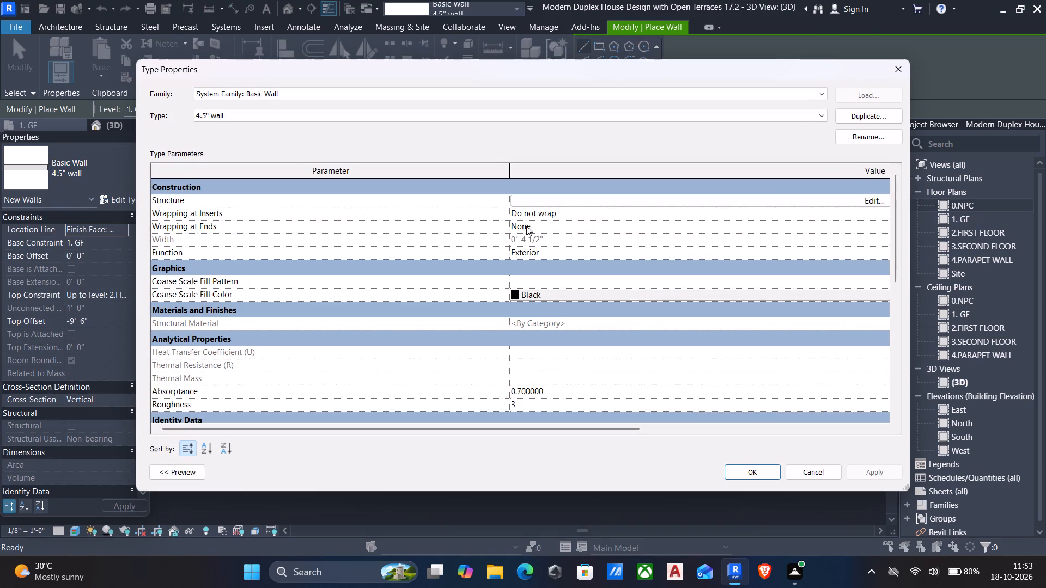
pyautogui.click(878, 197)
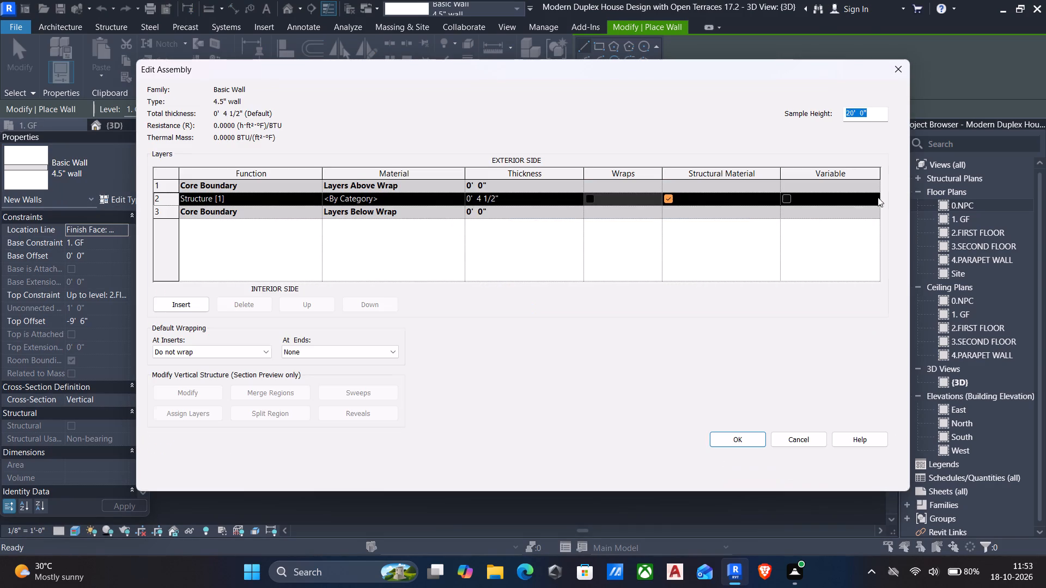
pyautogui.click(460, 198)
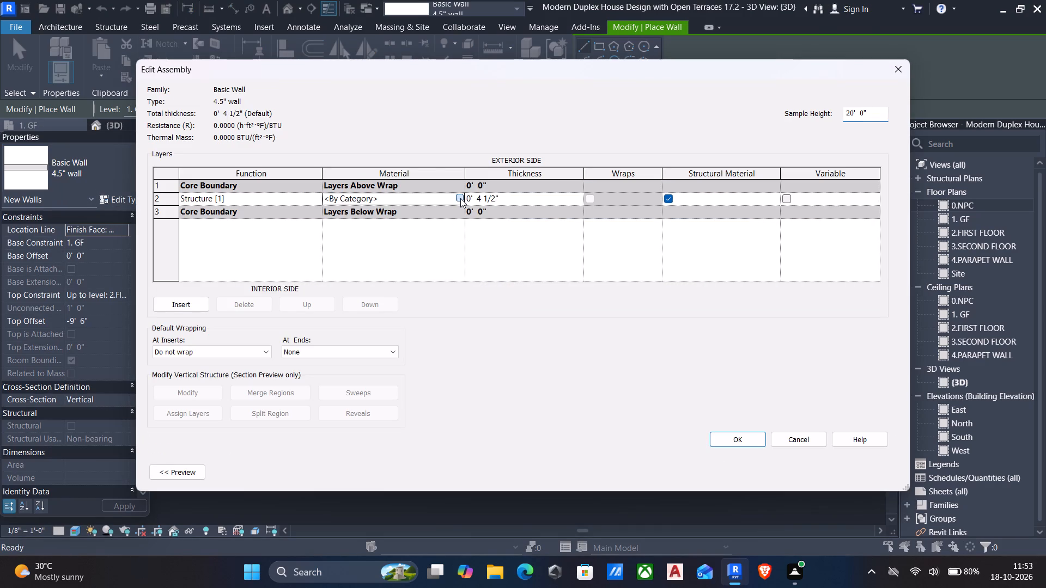
pyautogui.click(179, 261)
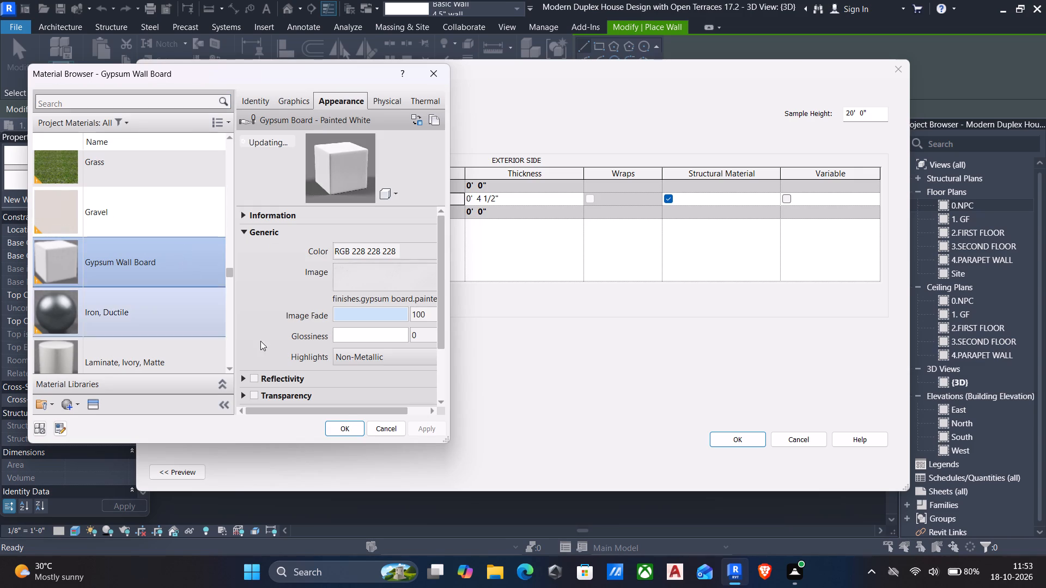
pyautogui.click(342, 429)
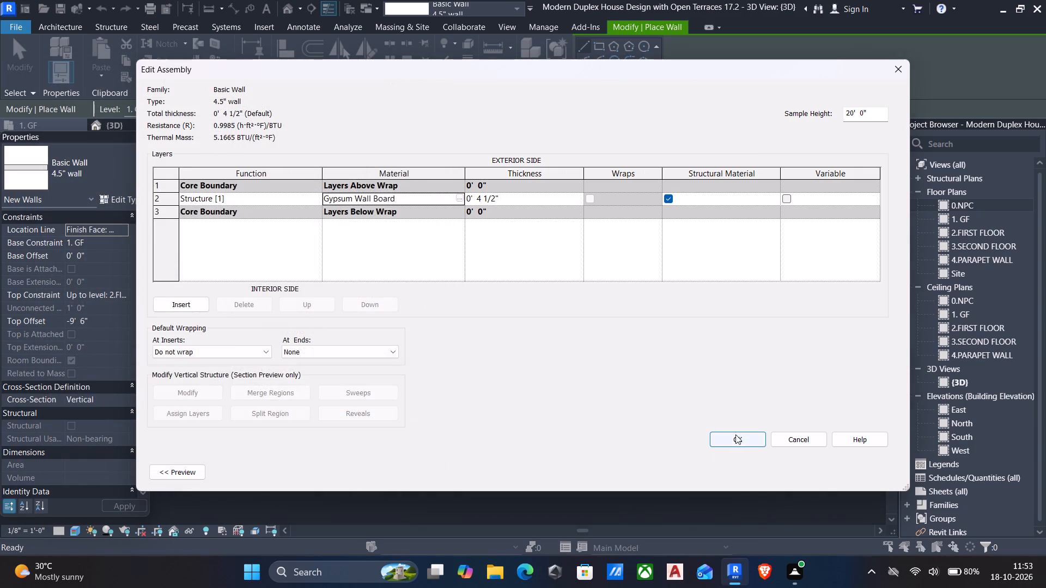
pyautogui.click(735, 434)
pyautogui.click(874, 472)
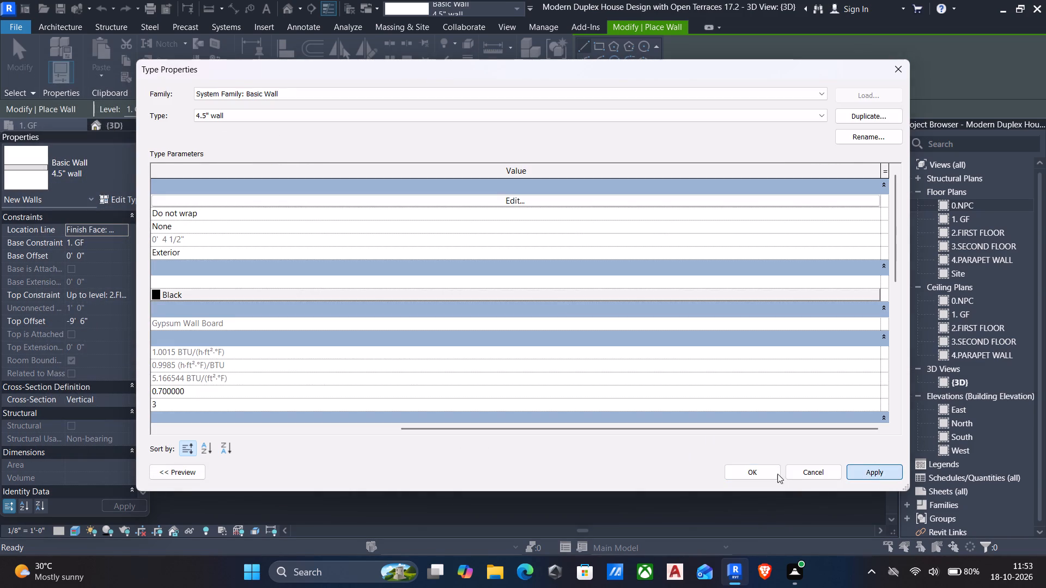
pyautogui.click(741, 469)
pyautogui.moveTo(450, 326); pyautogui.dragTo(451, 325, button='middle')
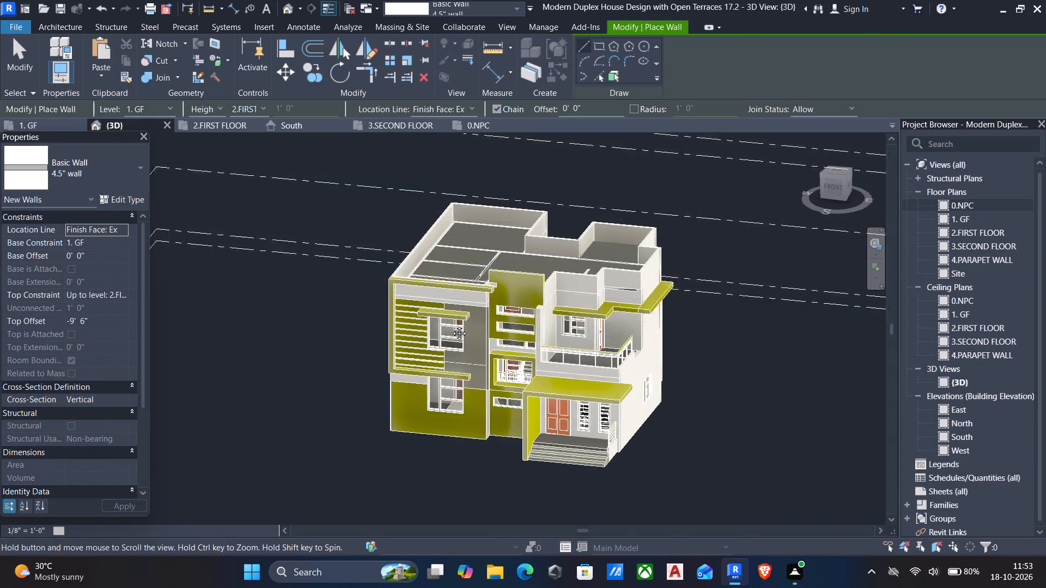
# Edit the facade generic model in place, assigning Door - Frame material to the upper and lower central panels and the horizontal slats, and finish the model.
pyautogui.moveTo(451, 325); pyautogui.dragTo(459, 319, button='middle')
pyautogui.scroll(3, 525, 295)
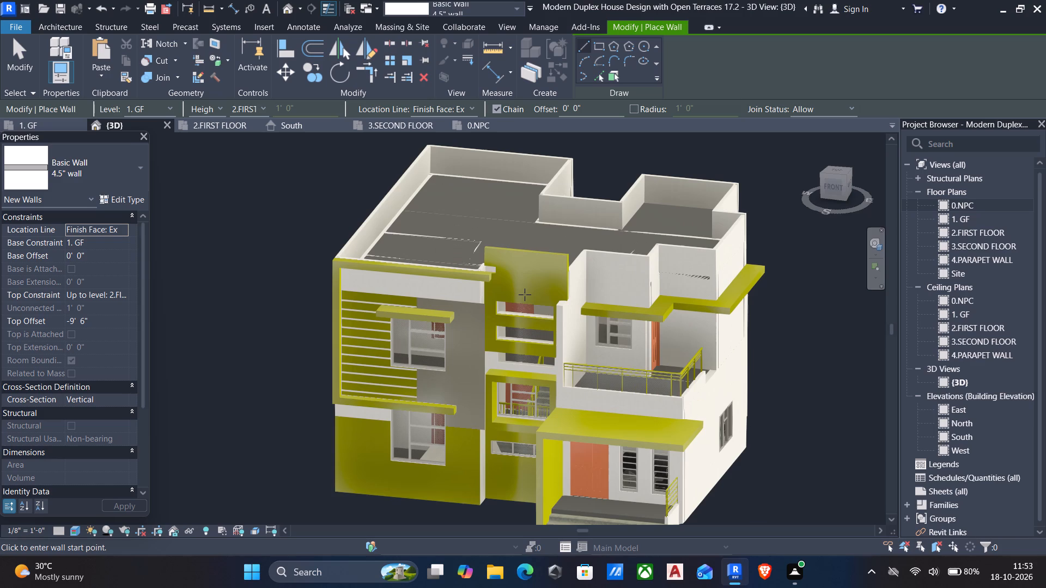
pyautogui.press('Escape')
pyautogui.scroll(3, 451, 350)
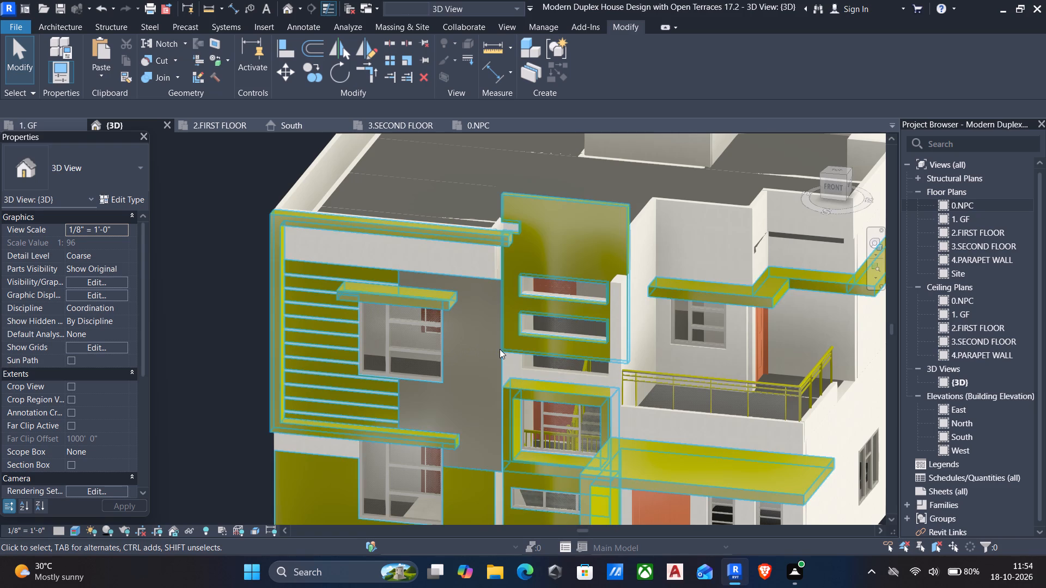
pyautogui.scroll(-4, 500, 349)
pyautogui.moveTo(585, 428); pyautogui.dragTo(576, 397, button='middle')
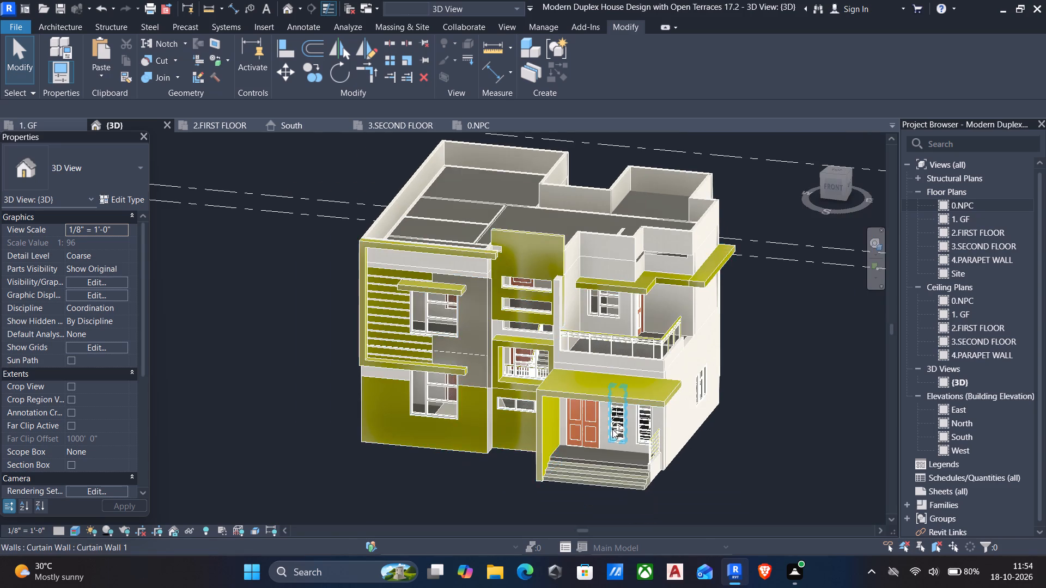
pyautogui.moveTo(610, 431); pyautogui.dragTo(606, 403, button='middle')
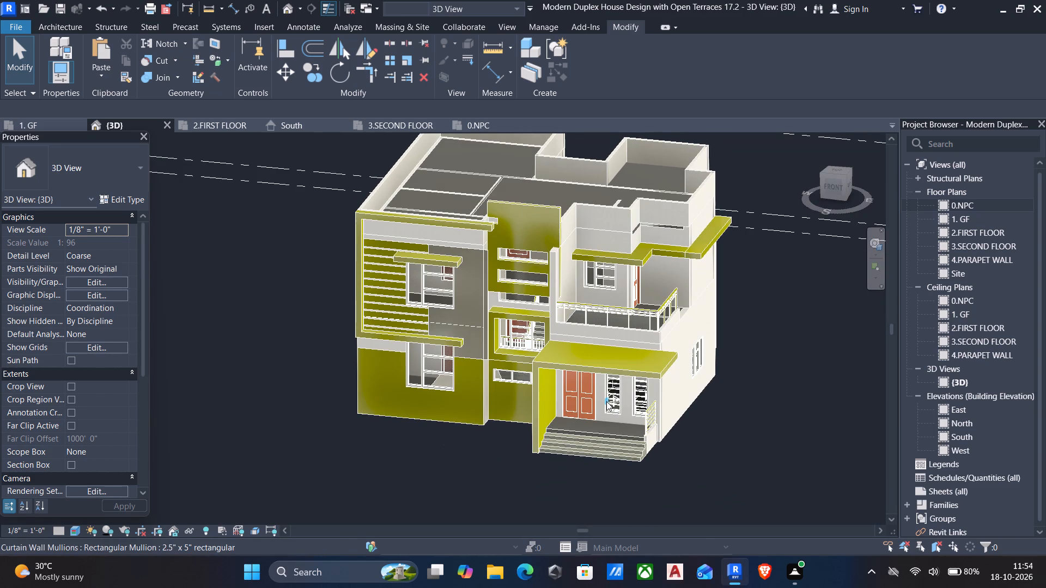
pyautogui.click(532, 210)
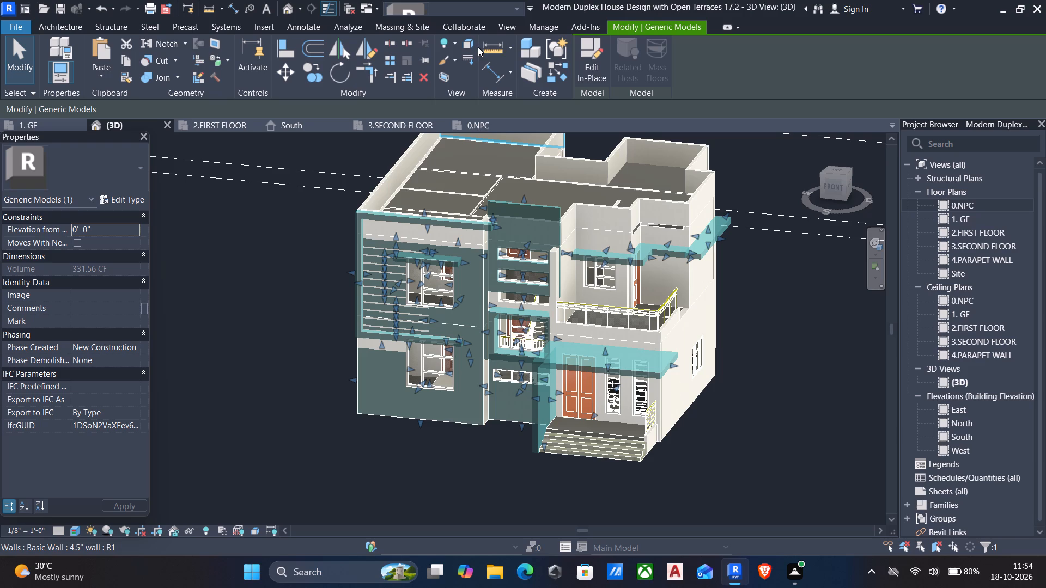
pyautogui.click(587, 65)
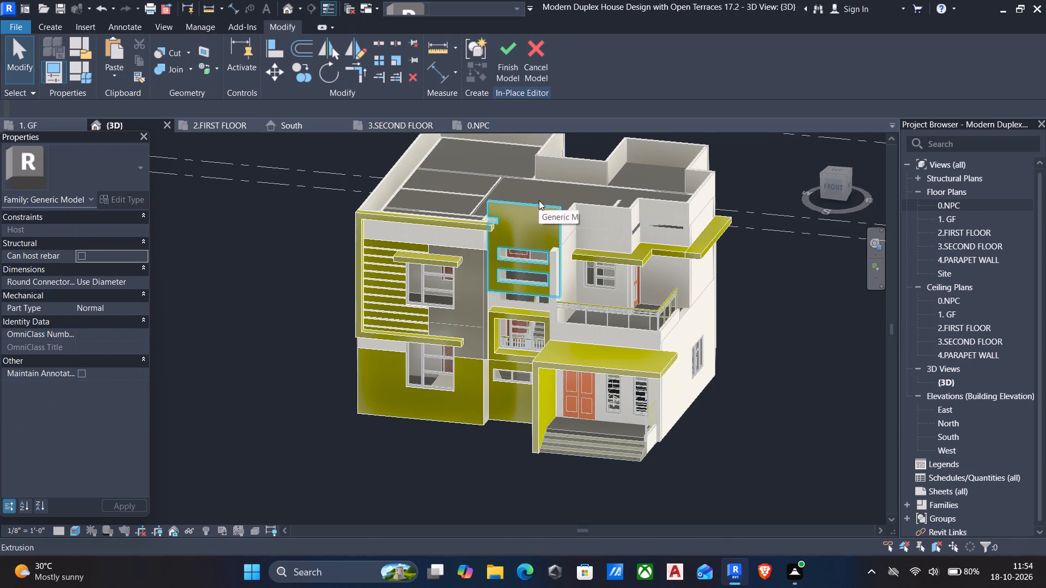
pyautogui.click(539, 200)
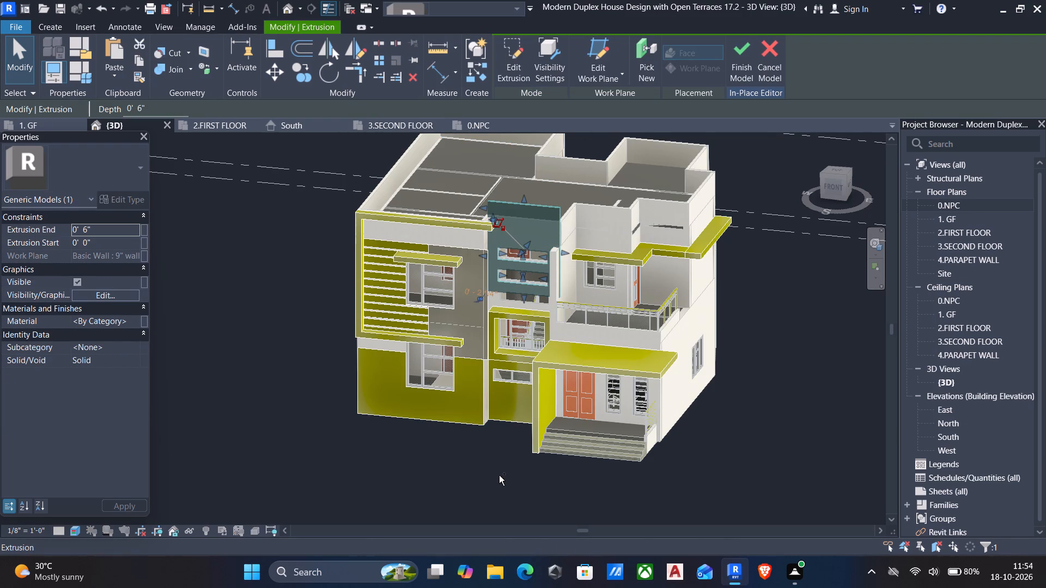
pyautogui.keyDown('ctrl'); pyautogui.click(504, 421); pyautogui.keyUp('ctrl')
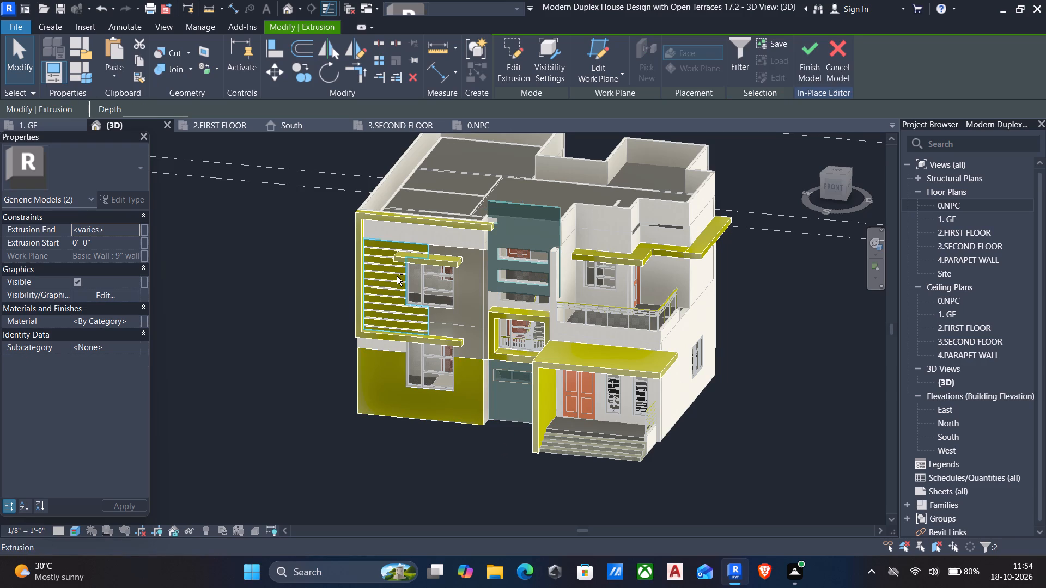
pyautogui.keyDown('ctrl'); pyautogui.click(397, 276); pyautogui.keyUp('ctrl')
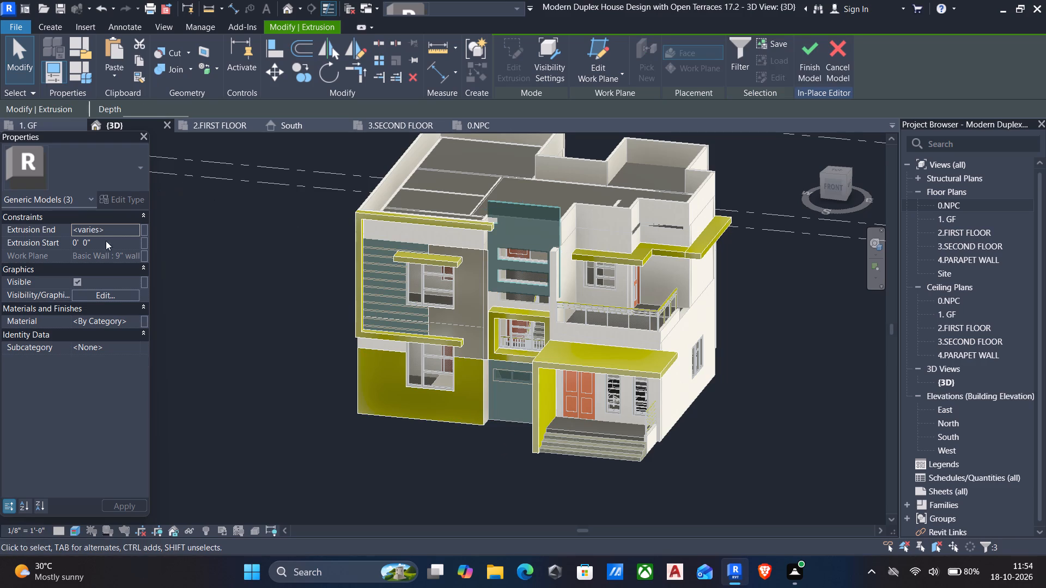
pyautogui.click(135, 319)
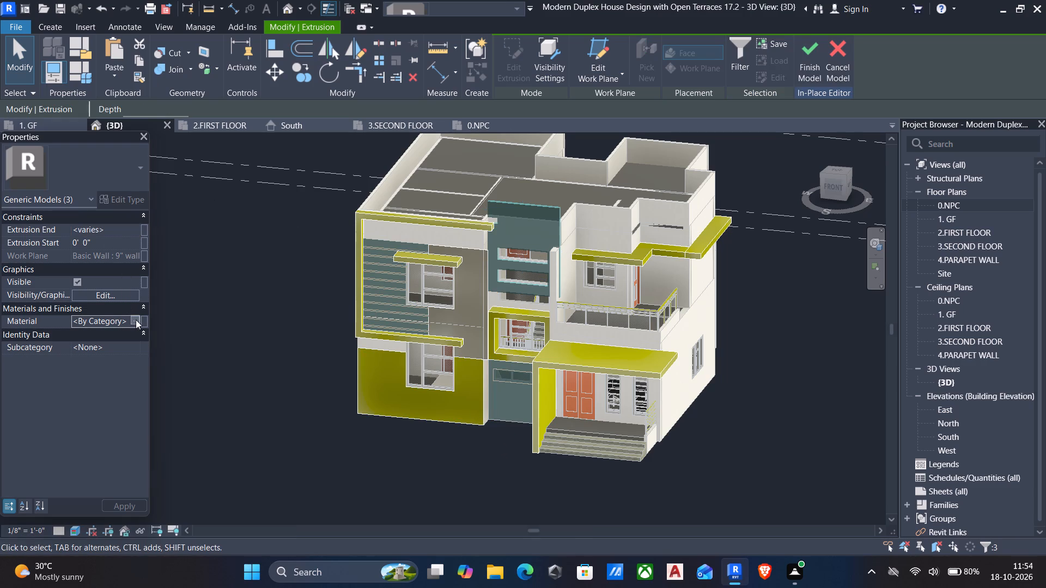
pyautogui.scroll(4, 141, 302)
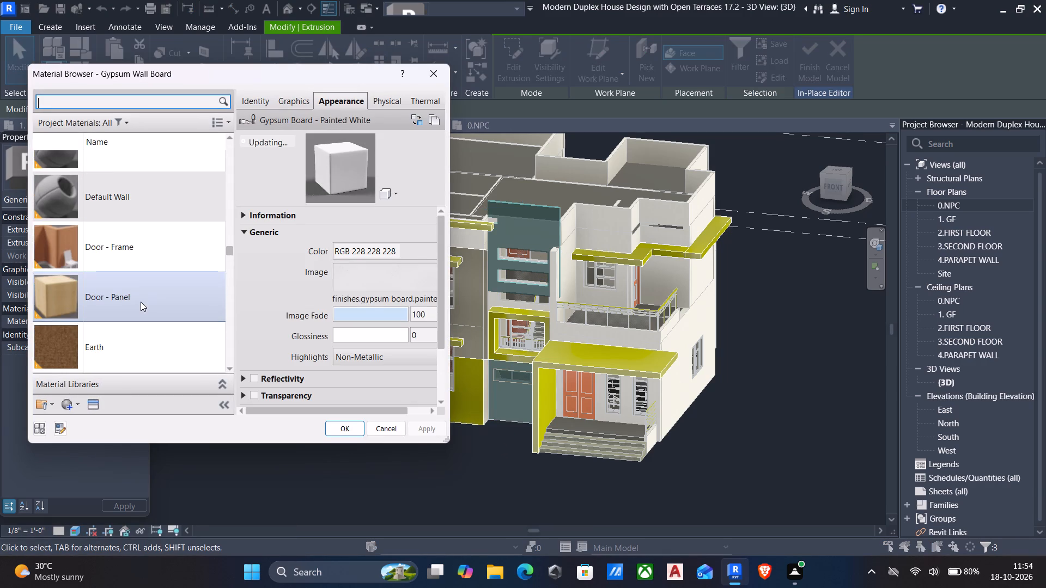
pyautogui.click(132, 247)
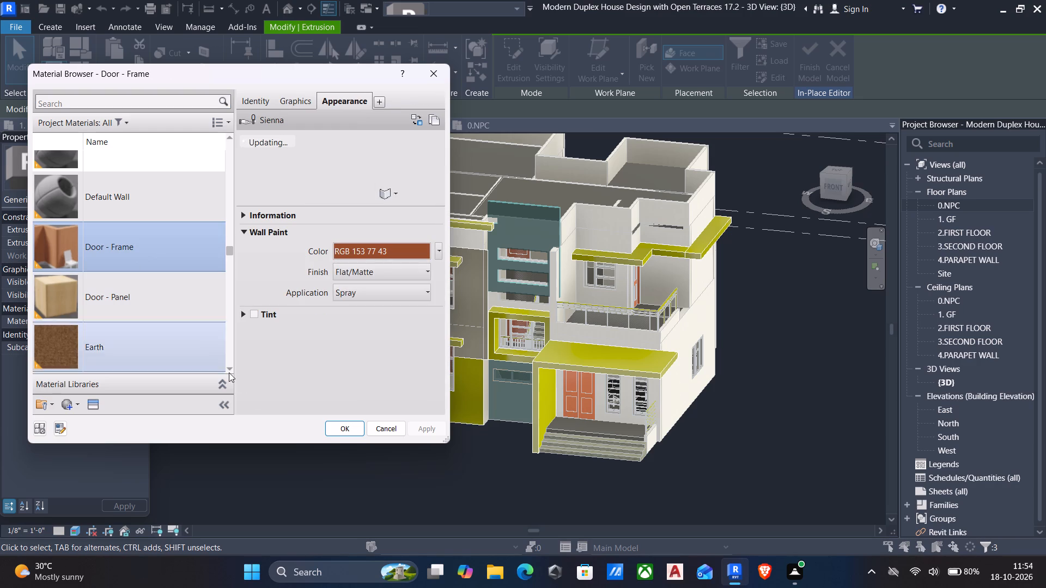
pyautogui.click(337, 427)
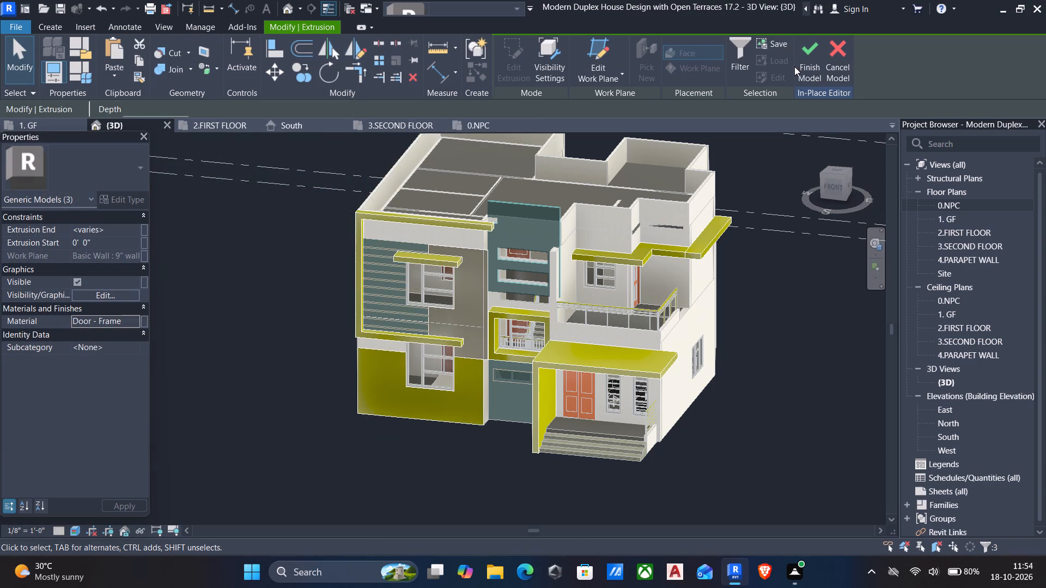
pyautogui.click(806, 57)
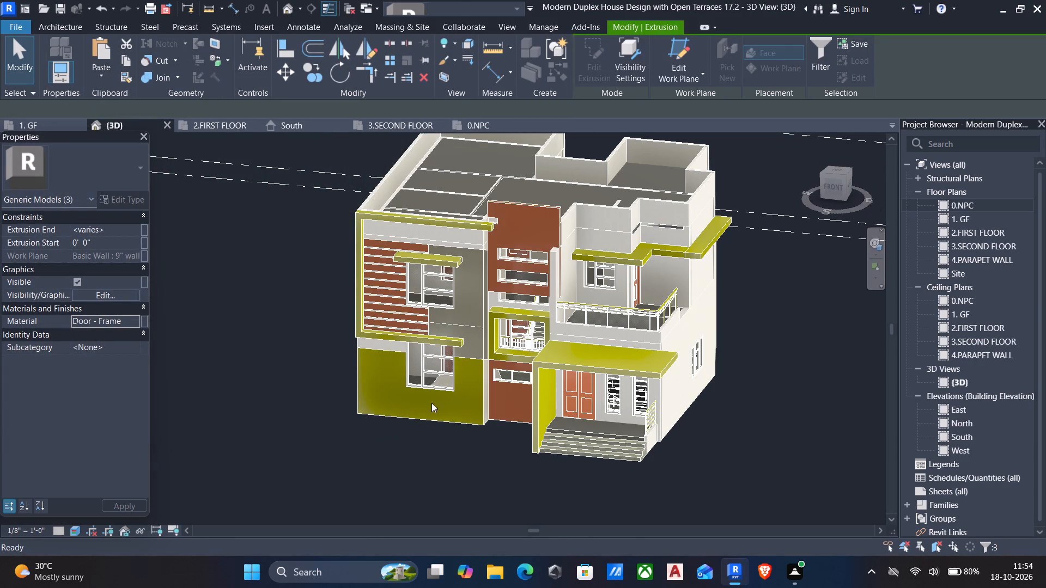
# Reopen the facade model for in-place editing and create a material named Ash colour for the central window surround and the long border band.
pyautogui.scroll(3, 460, 402)
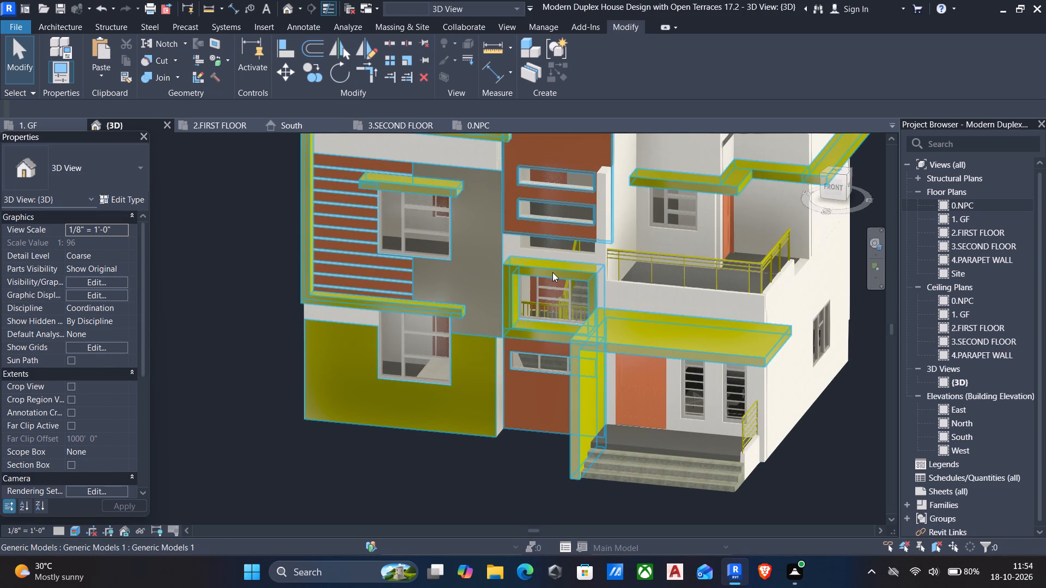
pyautogui.click(386, 307)
pyautogui.click(585, 58)
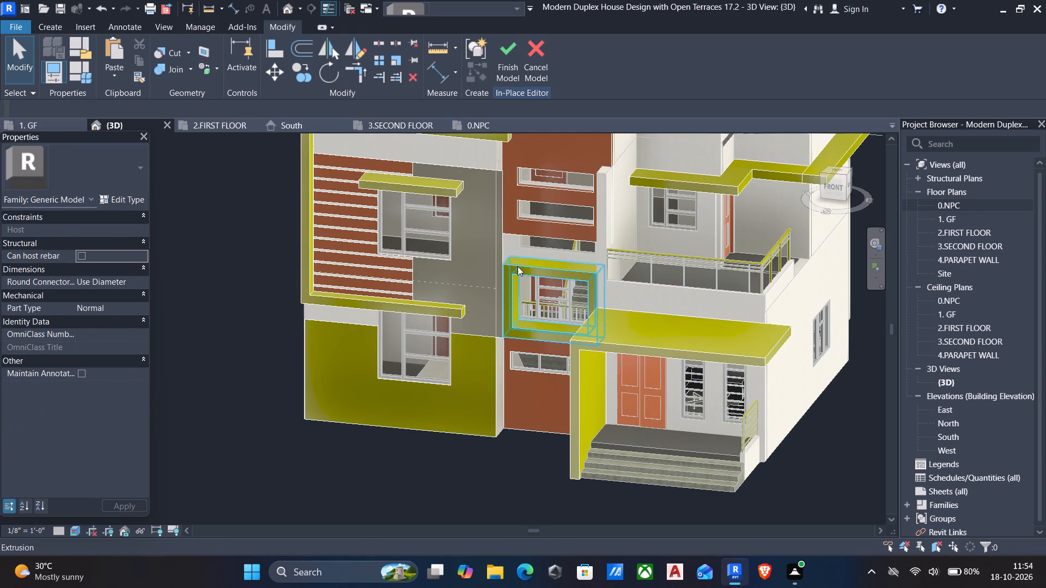
pyautogui.click(518, 266)
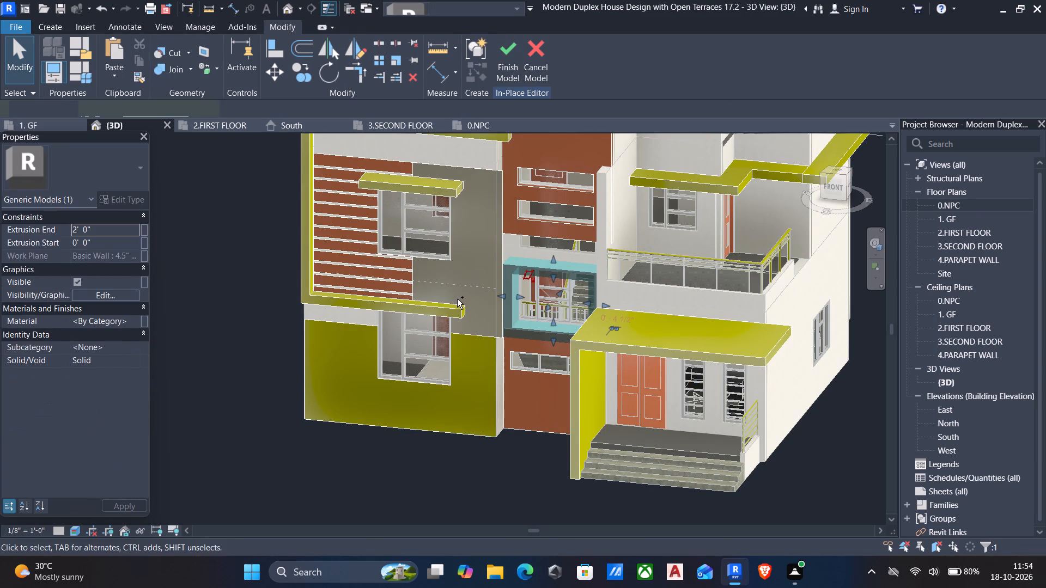
pyautogui.keyDown('ctrl'); pyautogui.click(440, 307); pyautogui.keyUp('ctrl')
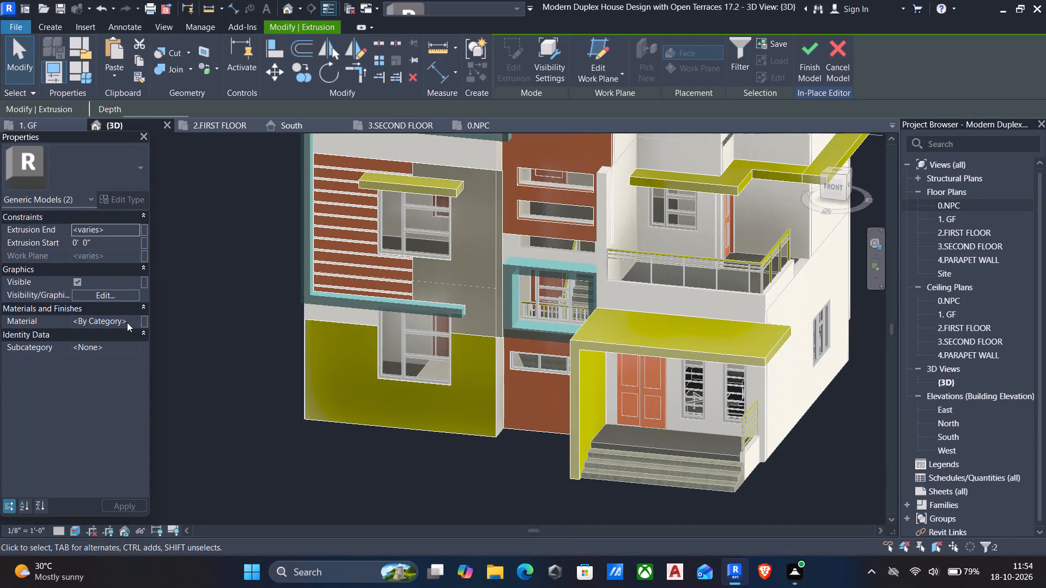
pyautogui.click(133, 320)
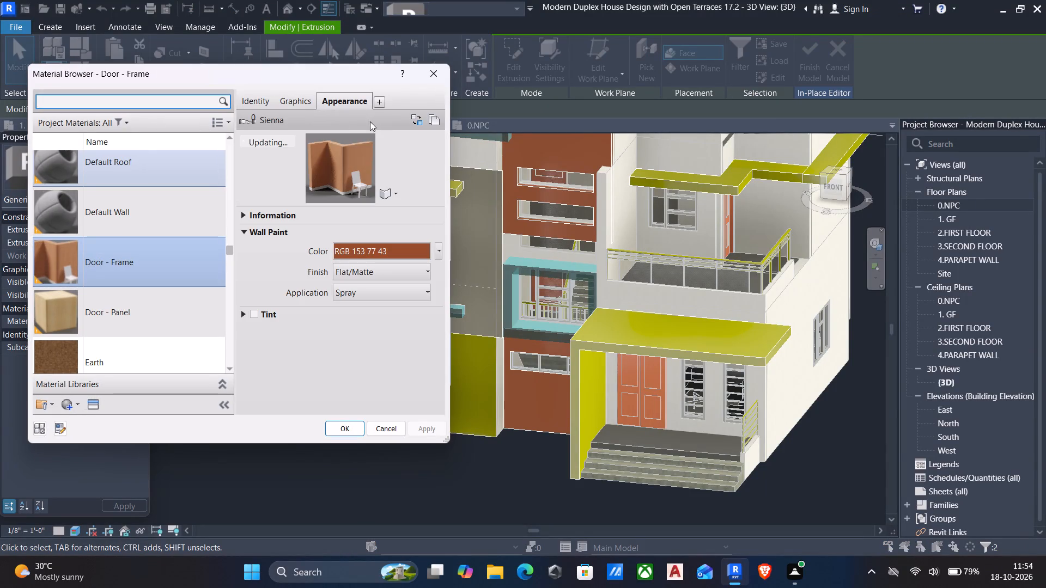
pyautogui.click(71, 407)
pyautogui.click(104, 424)
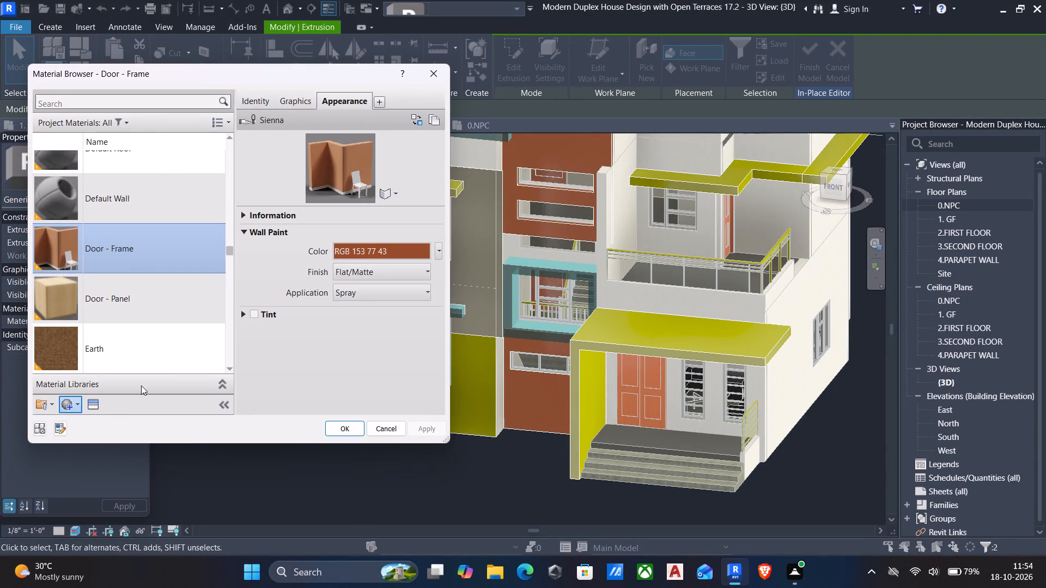
pyautogui.click(265, 102)
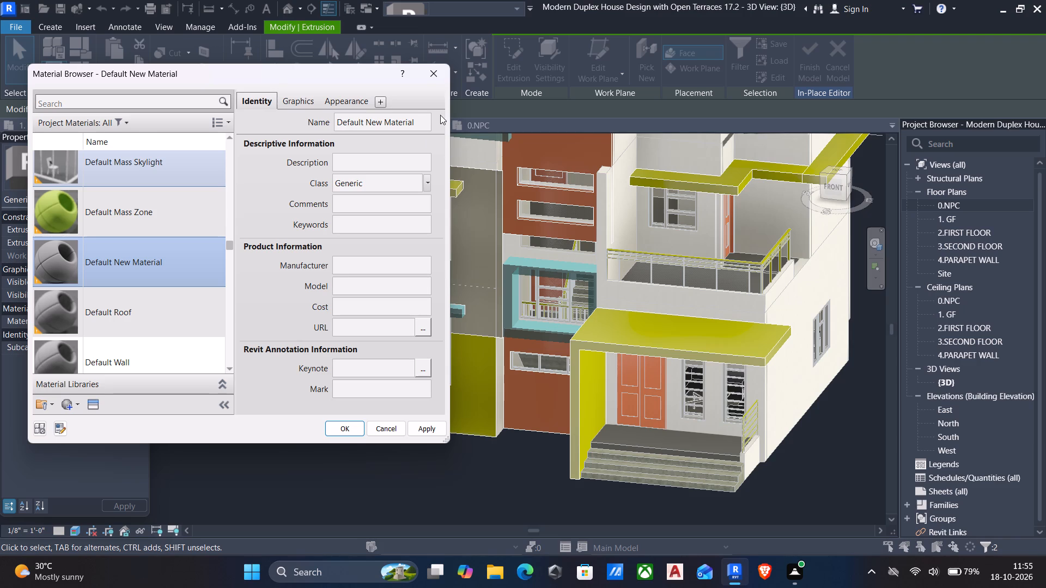
pyautogui.click(416, 121)
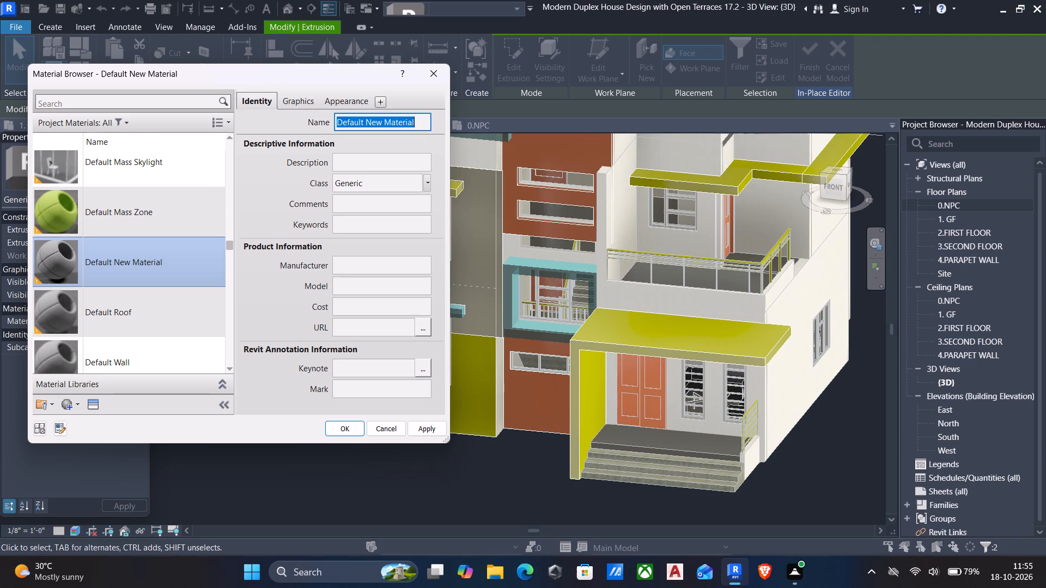
pyautogui.write('sh colour')
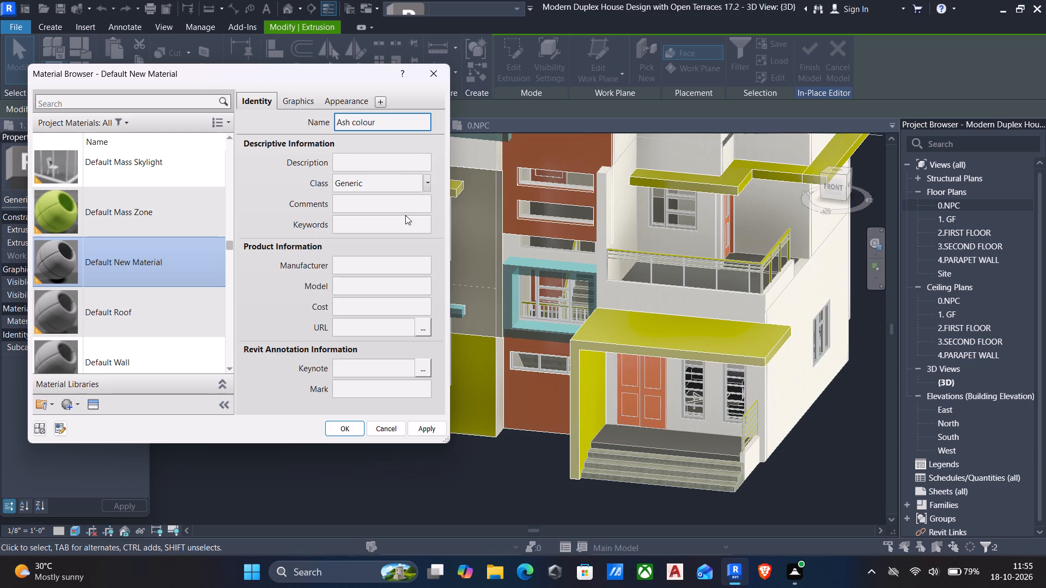
pyautogui.click(425, 429)
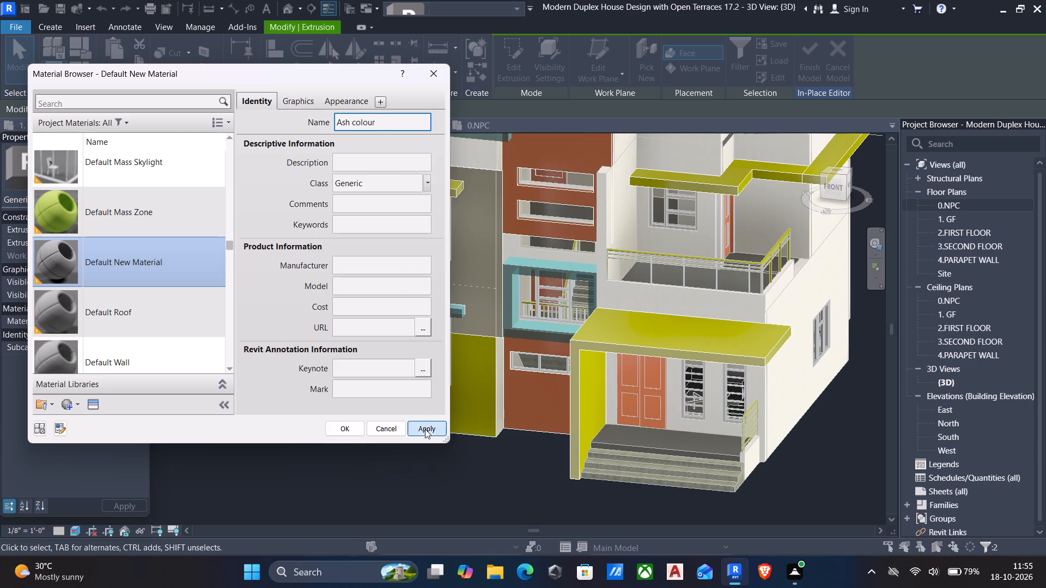
# Make Ash colour use its render appearance, set its colour to RGB 94 94 94, and assign it to the window surround and border band.
pyautogui.click(346, 97)
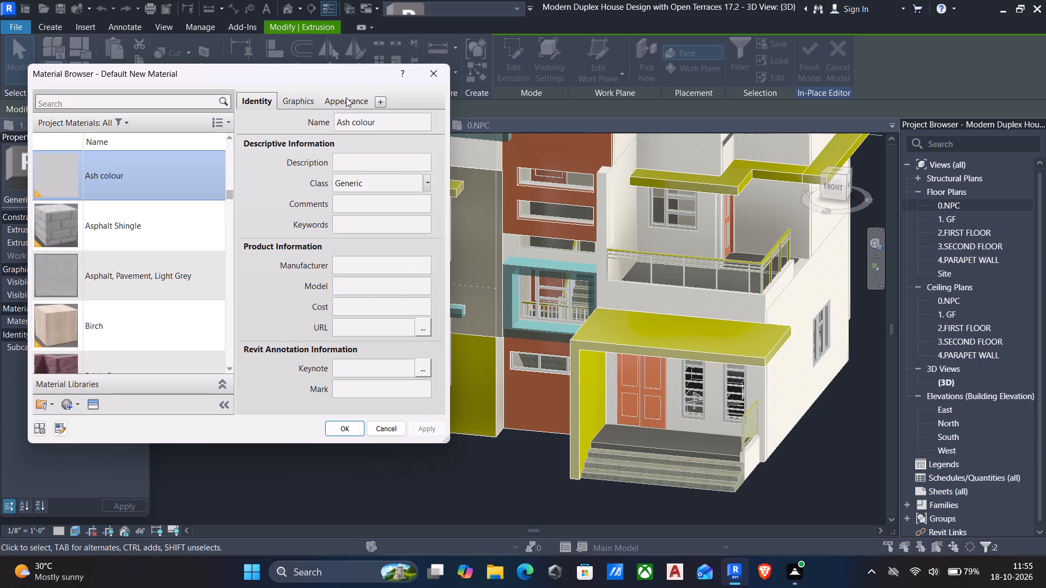
pyautogui.click(283, 96)
pyautogui.click(335, 140)
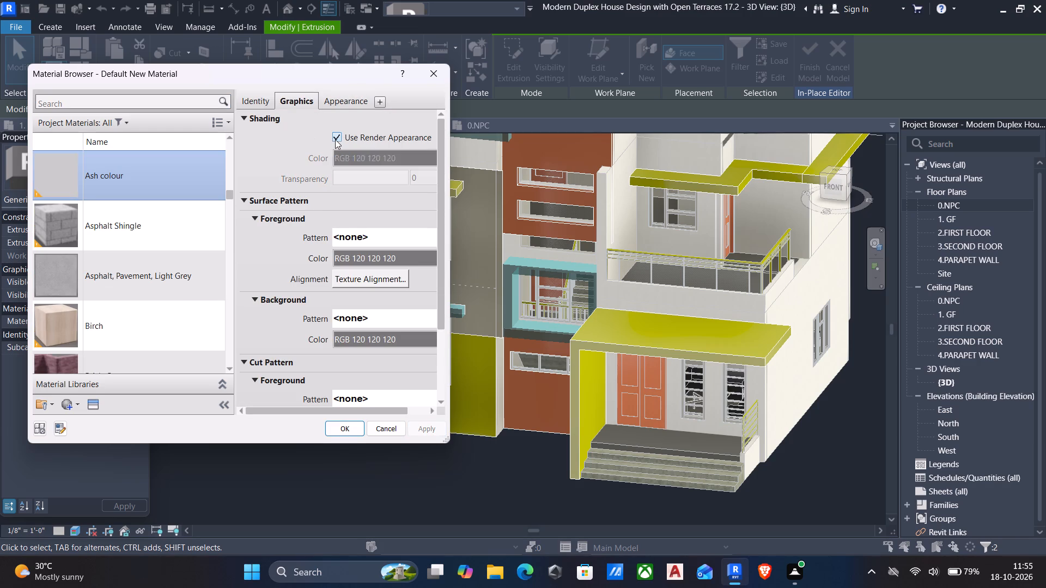
pyautogui.click(351, 101)
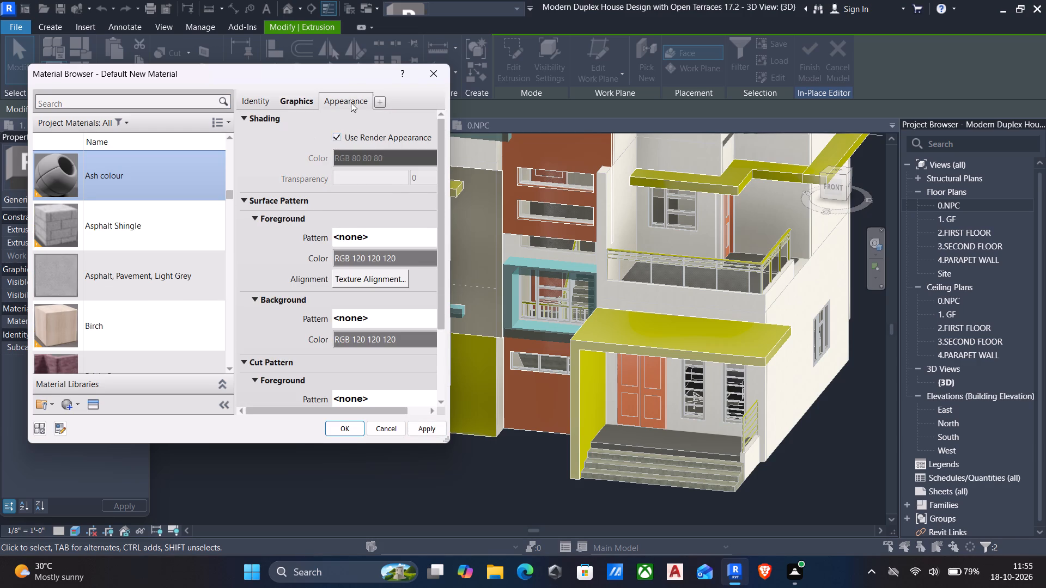
pyautogui.click(405, 247)
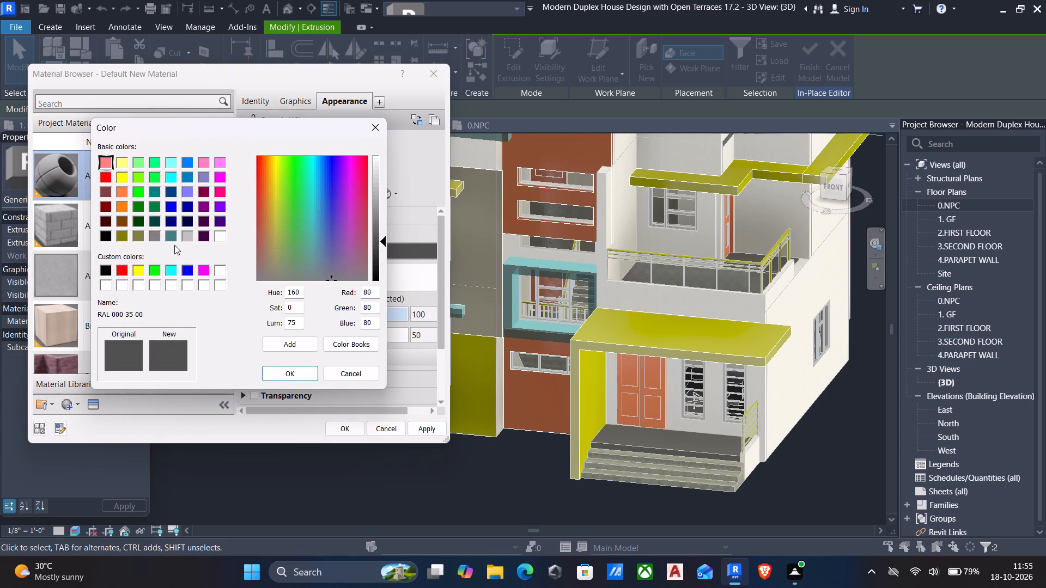
pyautogui.click(152, 237)
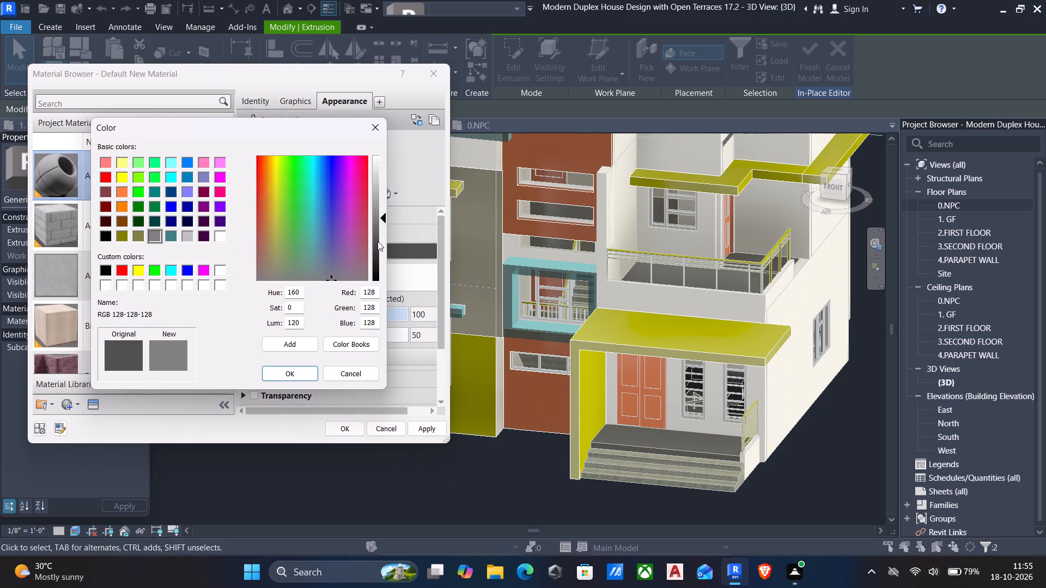
pyautogui.click(378, 235)
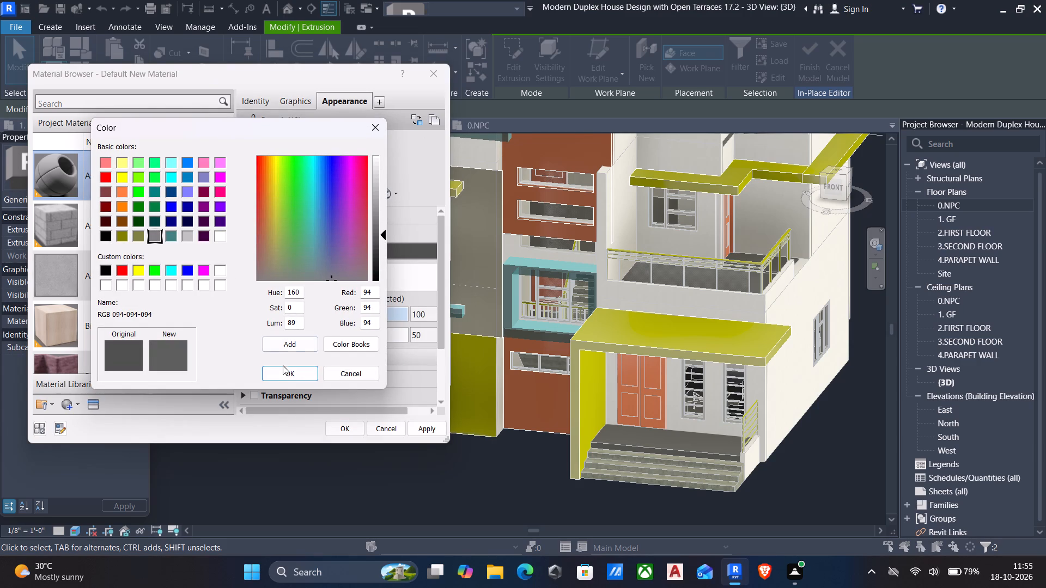
pyautogui.click(281, 371)
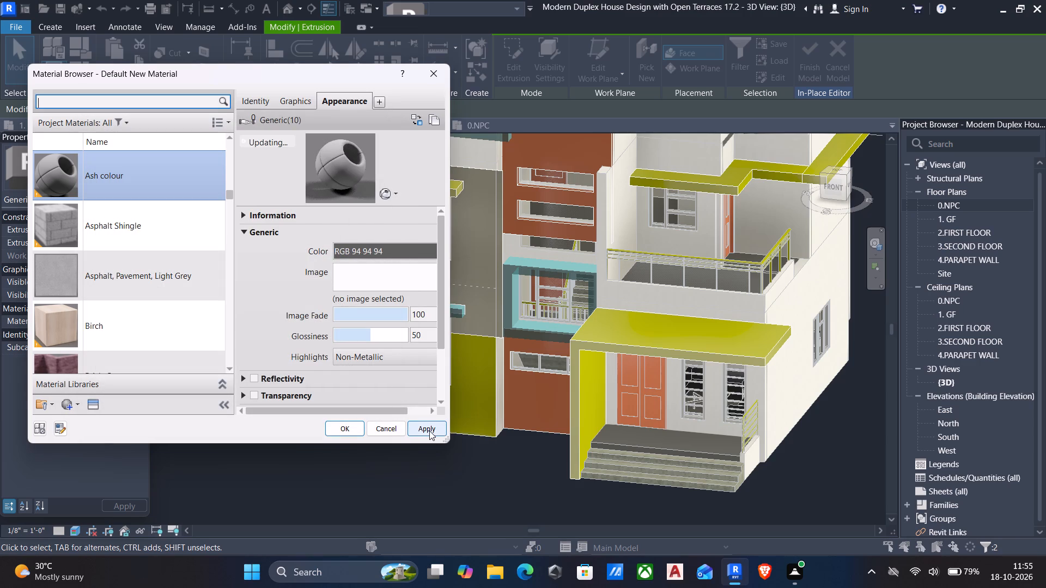
pyautogui.click(429, 431)
pyautogui.click(341, 431)
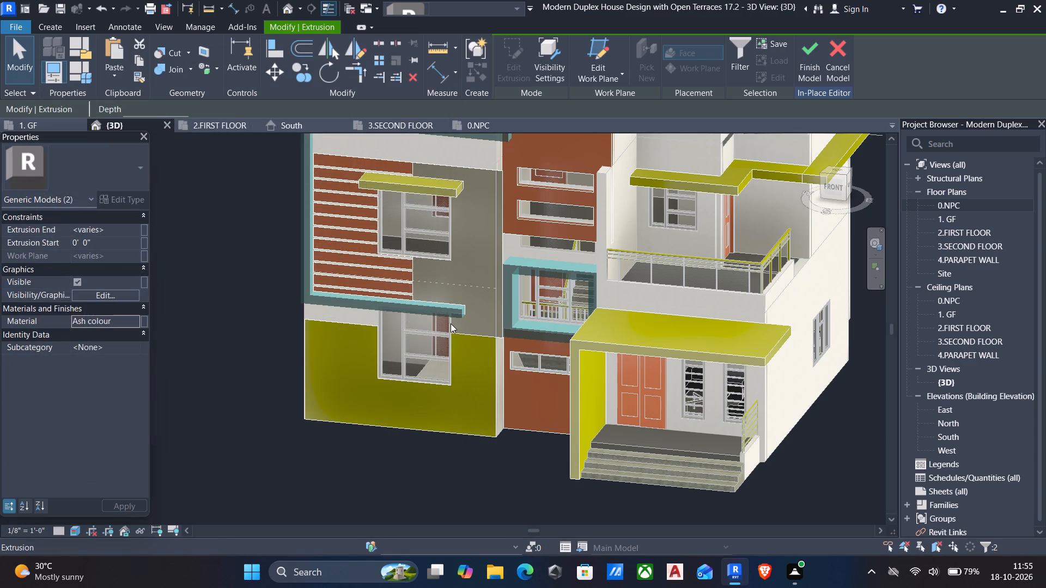
pyautogui.press('Escape')
# Assign the Laminate, Linen, Matte material to the sunshade slab above the upper window beside the horizontal slats.
pyautogui.moveTo(461, 372); pyautogui.dragTo(444, 406, button='middle')
pyautogui.click(416, 220)
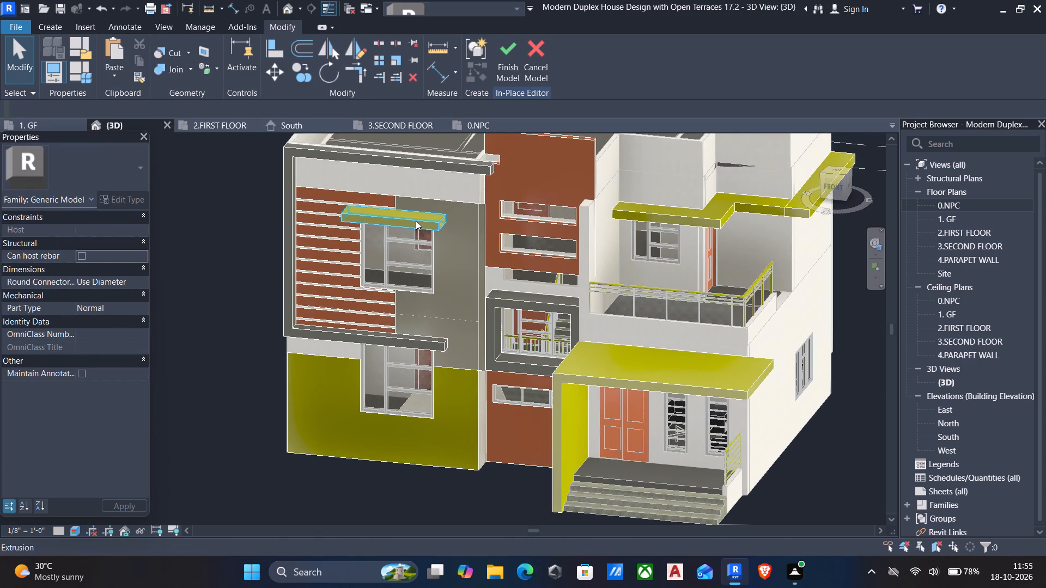
pyautogui.click(131, 322)
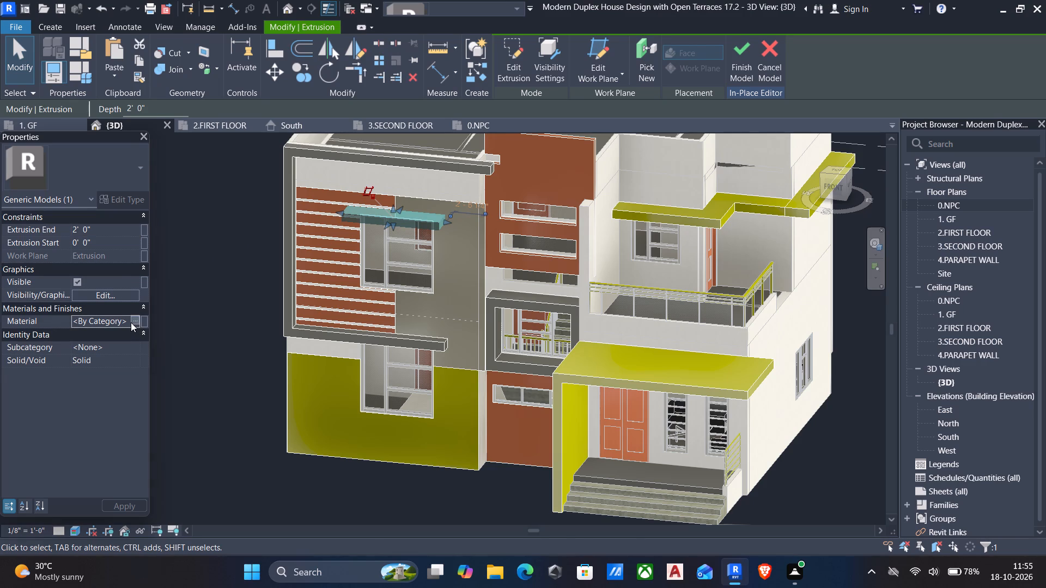
pyautogui.scroll(-4, 130, 307)
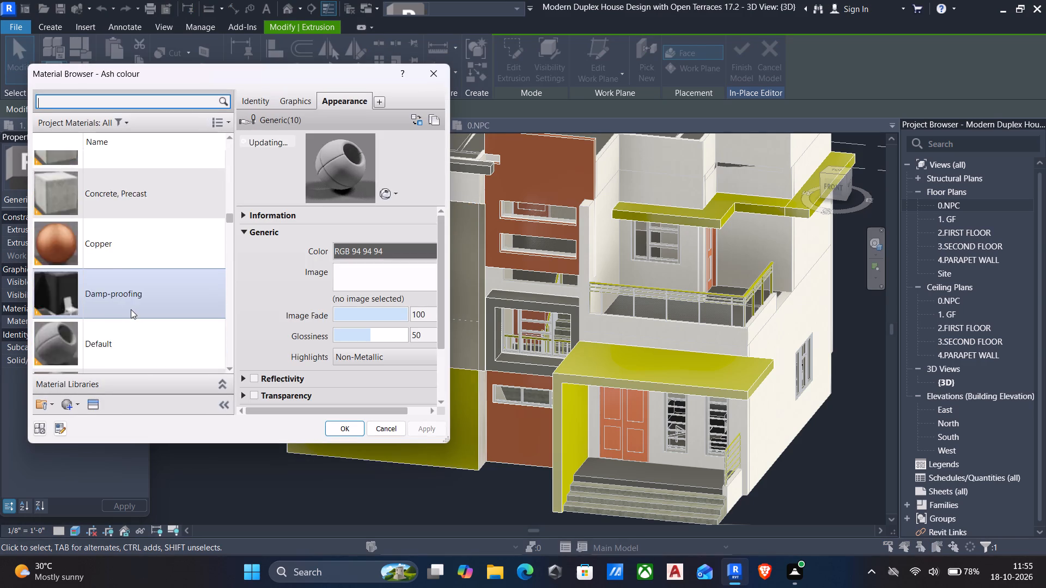
pyautogui.scroll(-13, 131, 309)
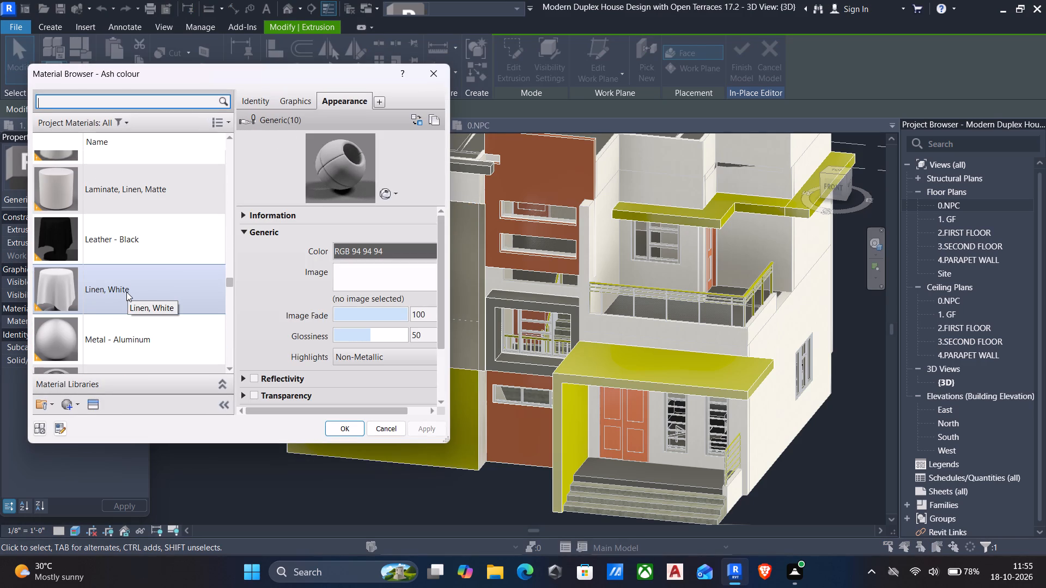
pyautogui.click(131, 185)
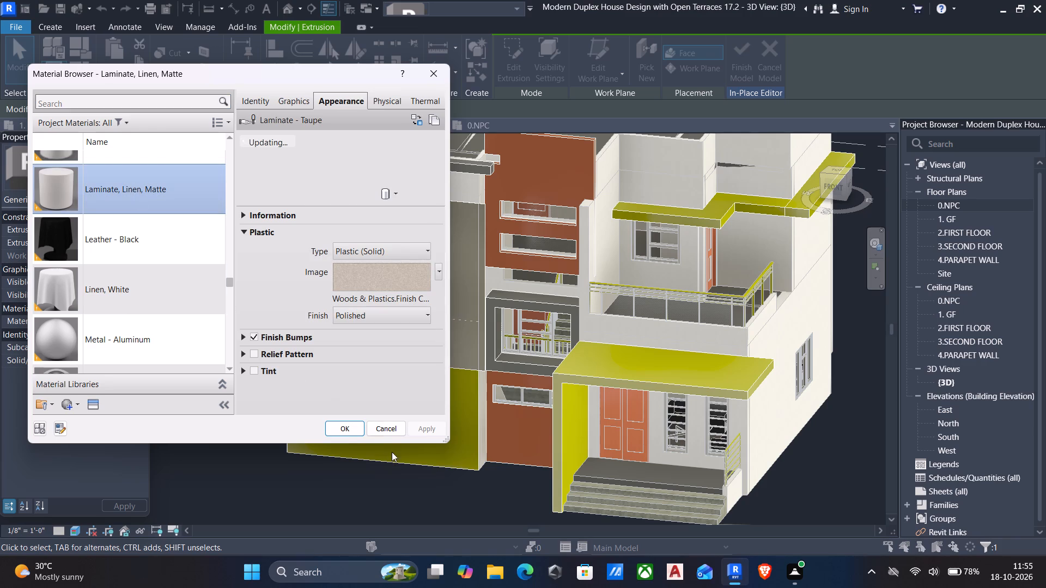
pyautogui.click(348, 427)
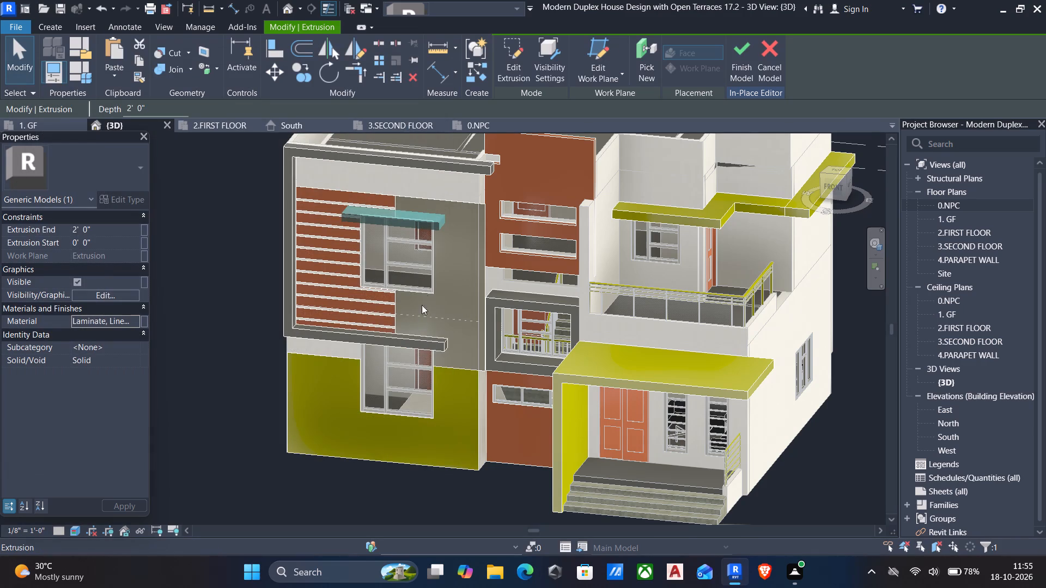
pyautogui.press('Escape')
# Assign Laminate, Linen, Matte to the entrance porch extrusion, covering its canopy slab and side wall.
pyautogui.scroll(4, 411, 191)
pyautogui.scroll(5, 384, 229)
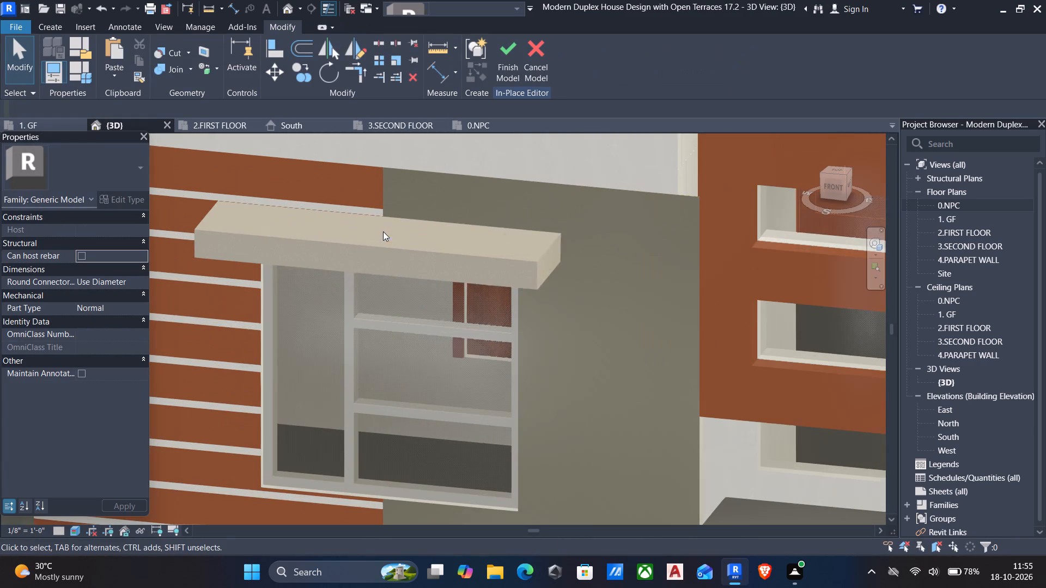
pyautogui.scroll(-9, 439, 280)
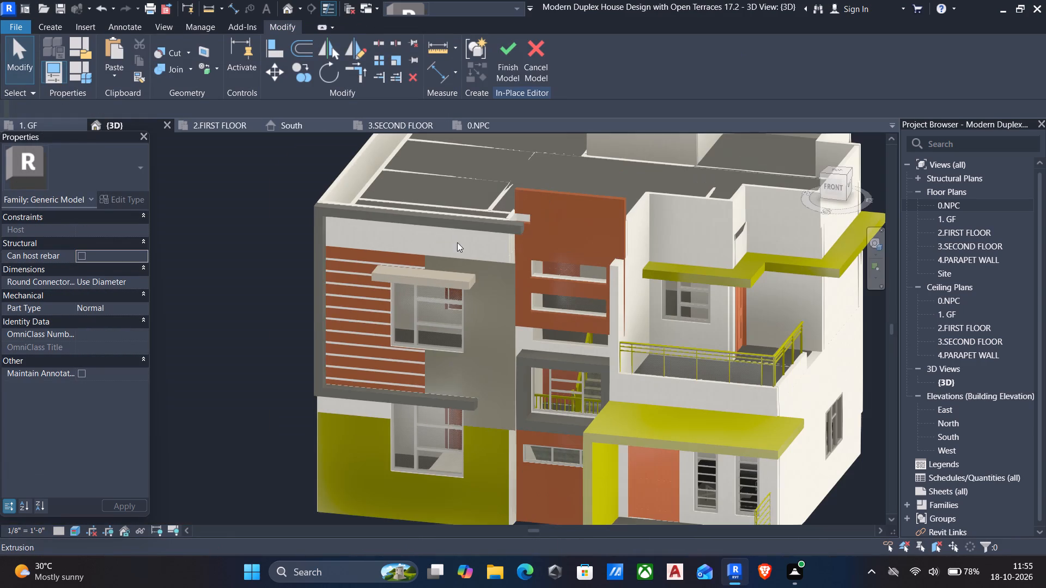
pyautogui.moveTo(513, 376); pyautogui.dragTo(475, 336, button='middle')
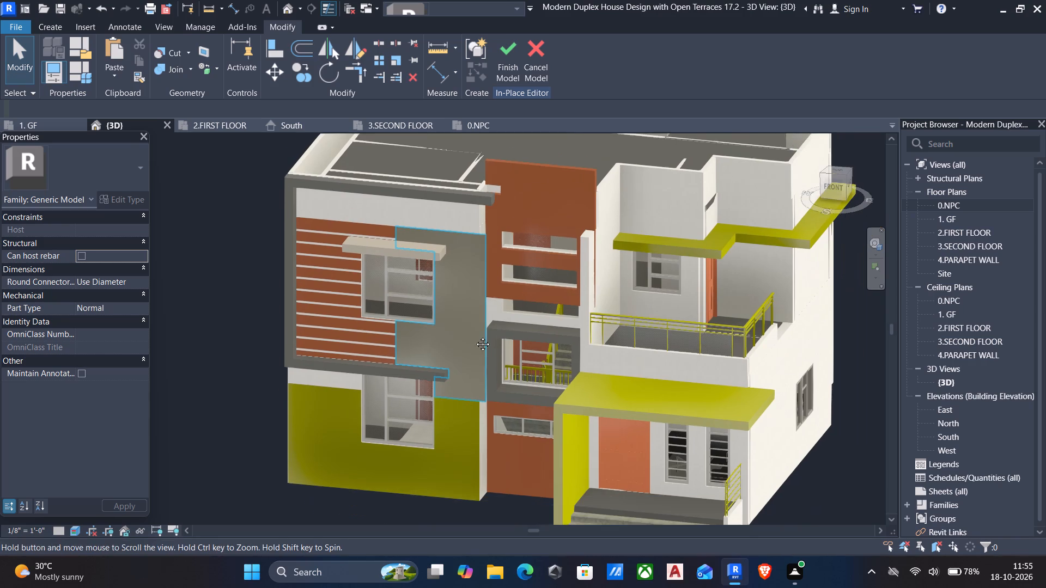
pyautogui.moveTo(475, 336); pyautogui.dragTo(475, 335, button='middle')
pyautogui.moveTo(616, 425); pyautogui.dragTo(572, 349, button='middle')
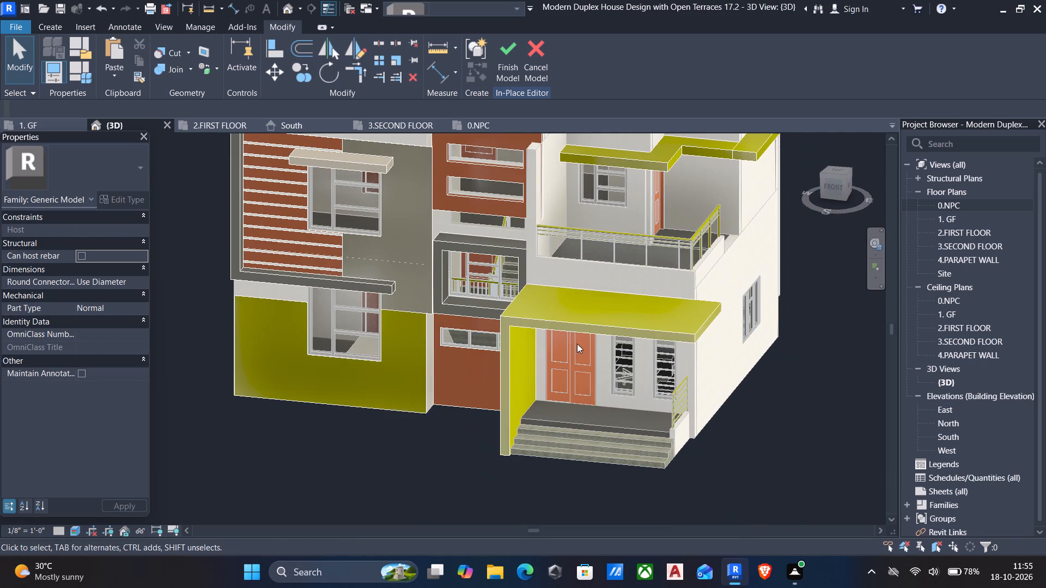
pyautogui.click(573, 326)
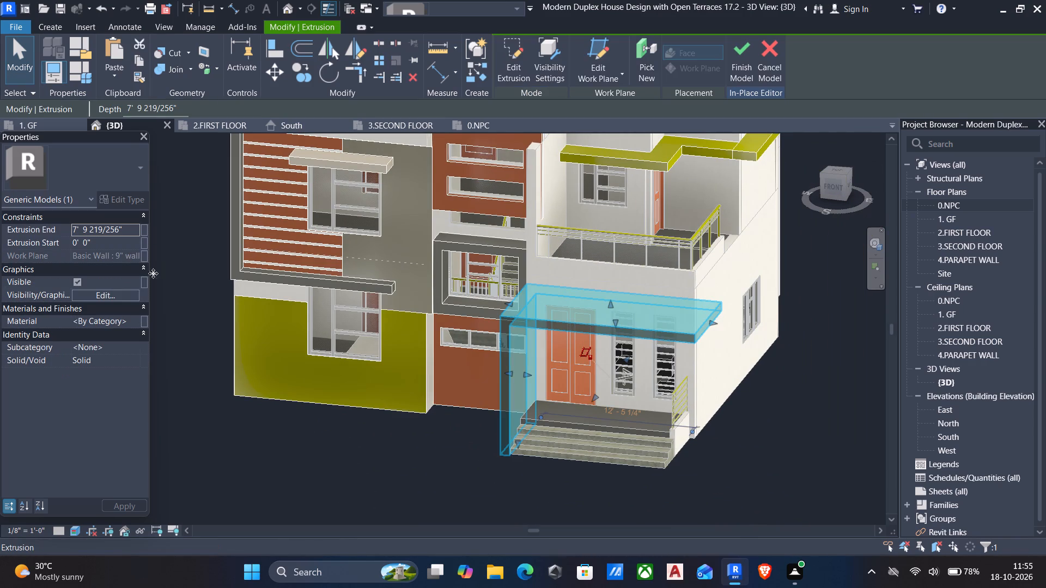
pyautogui.click(132, 321)
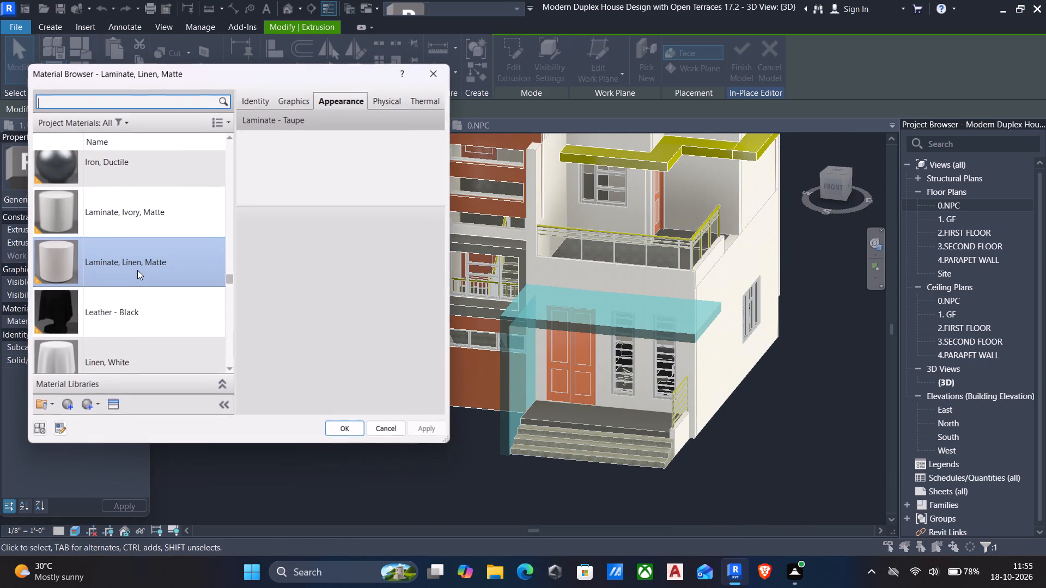
pyautogui.click(337, 427)
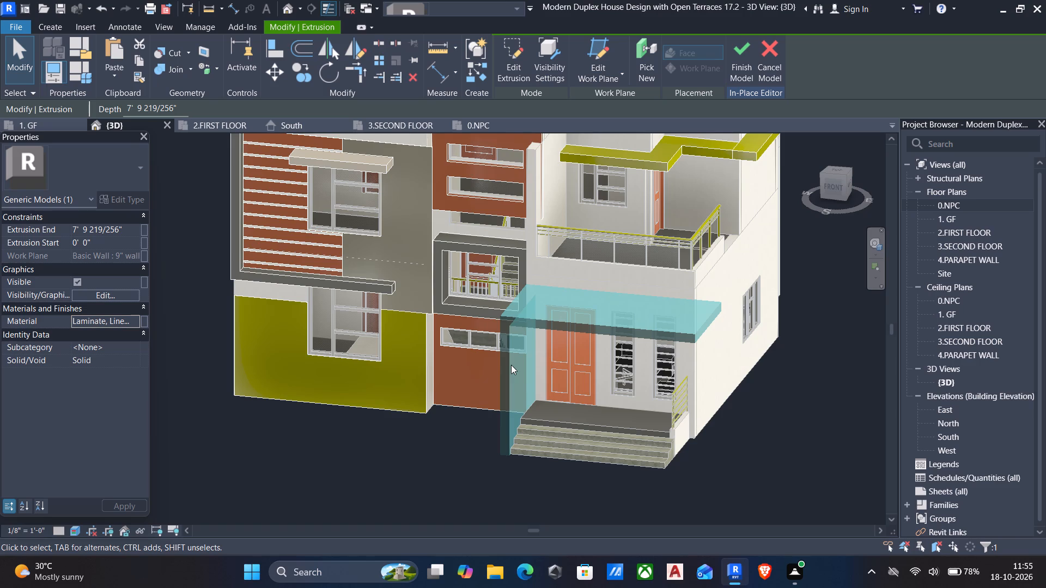
# Assign Laminate, Linen, Matte to the four connected sunshade segments running above the upper terrace.
pyautogui.scroll(-3, 511, 365)
pyautogui.click(607, 232)
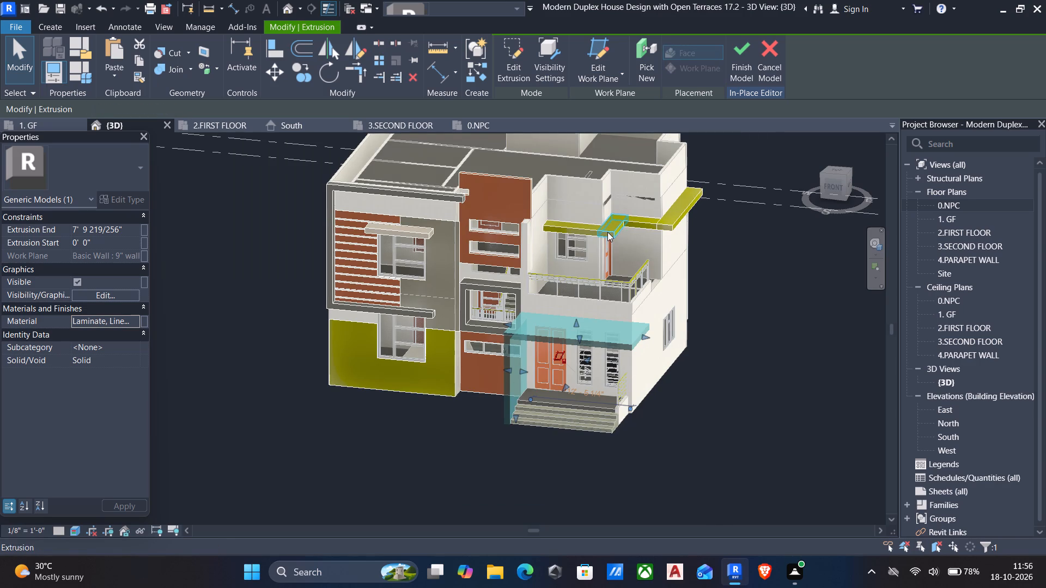
pyautogui.keyDown('ctrl'); pyautogui.click(586, 230); pyautogui.keyUp('ctrl')
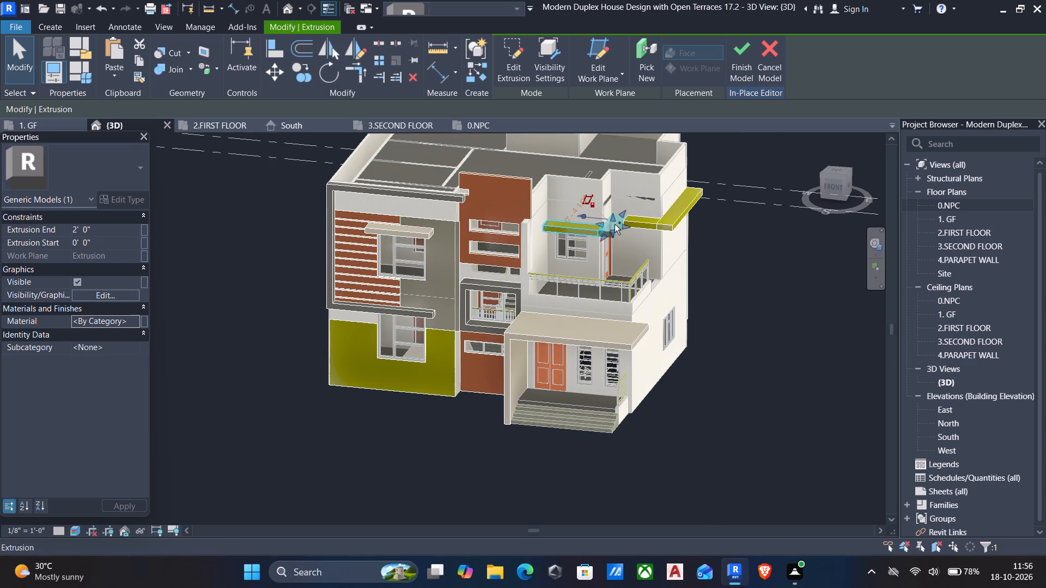
pyautogui.keyDown('ctrl'); pyautogui.click(643, 223); pyautogui.keyUp('ctrl')
pyautogui.keyDown('ctrl'); pyautogui.click(685, 206); pyautogui.keyUp('ctrl')
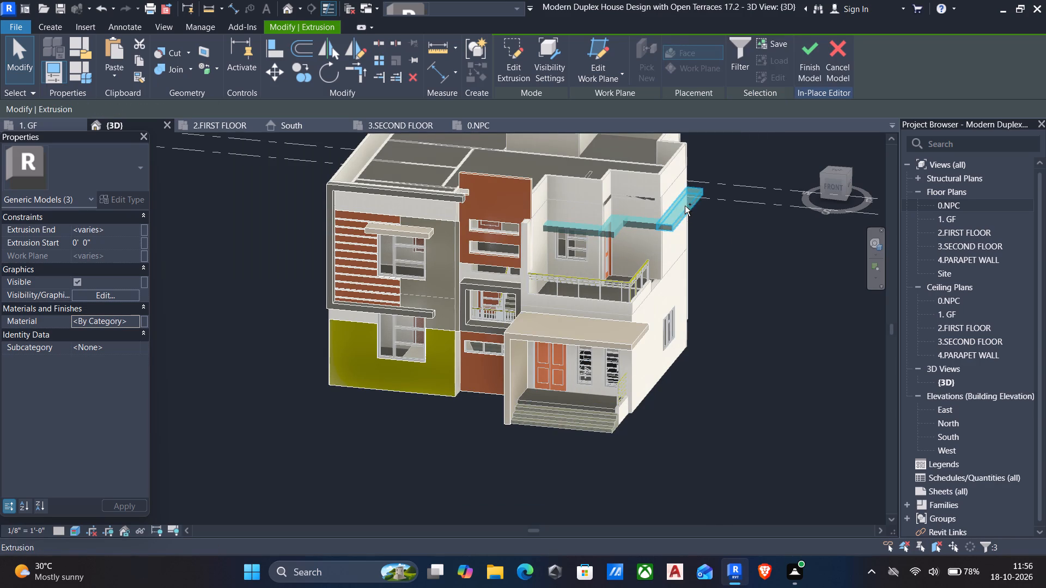
pyautogui.click(133, 320)
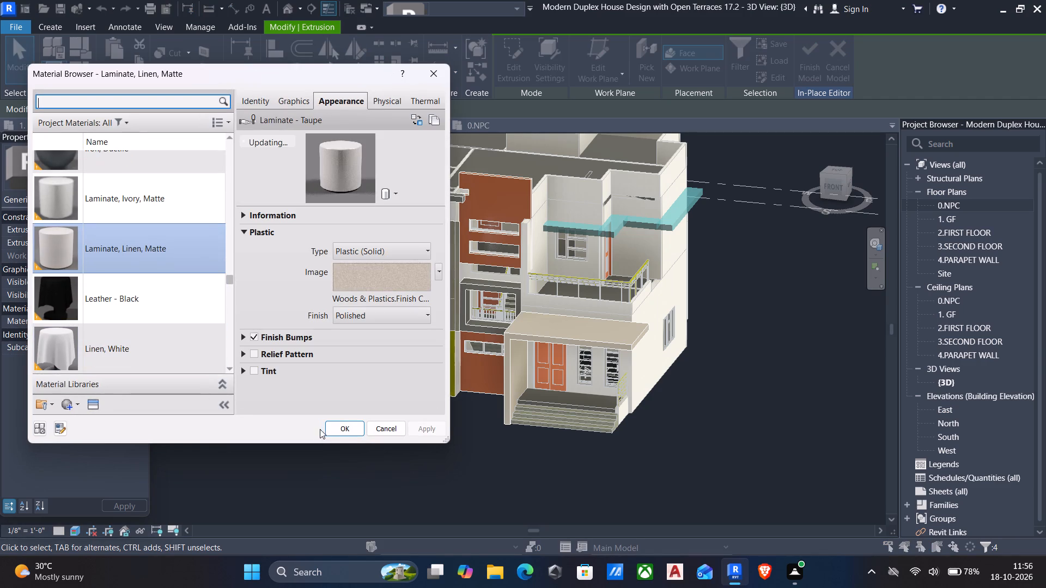
pyautogui.click(332, 428)
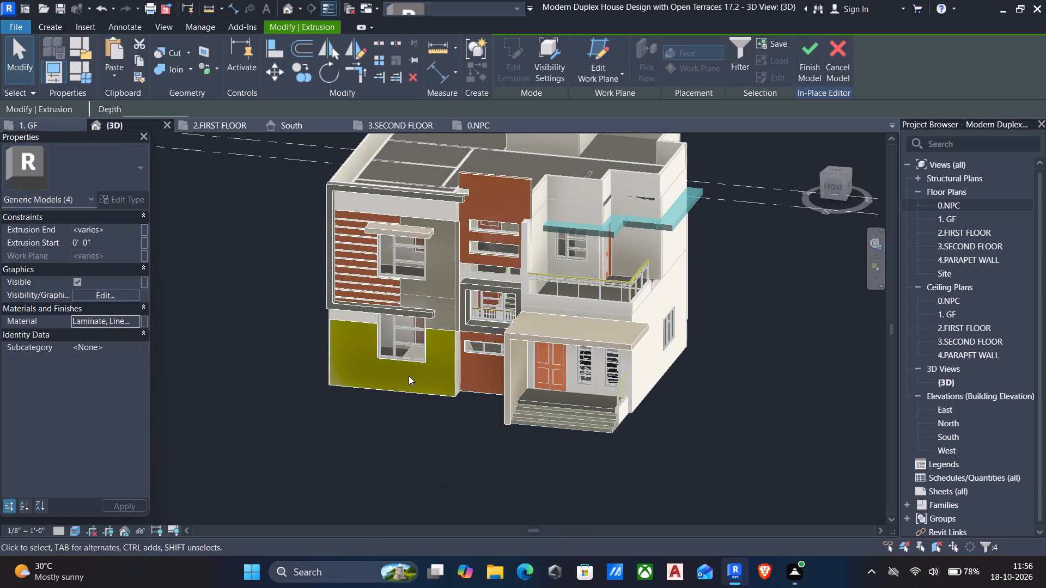
pyautogui.press('Escape')
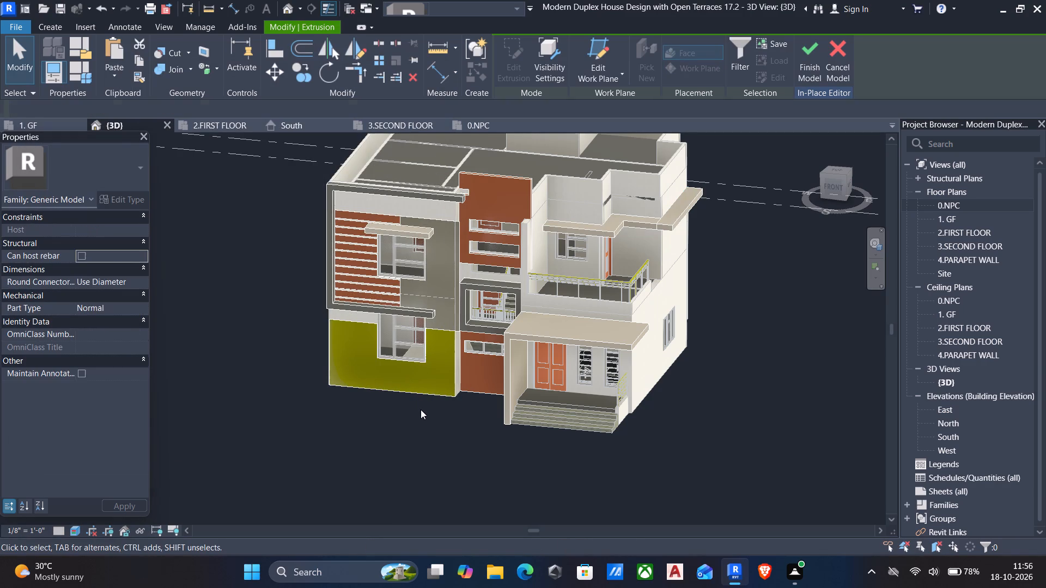
# Assign the Linen, White material to the thin wall panel beside the upper window, next to the horizontal slats.
pyautogui.scroll(3, 413, 400)
pyautogui.scroll(-2, 413, 400)
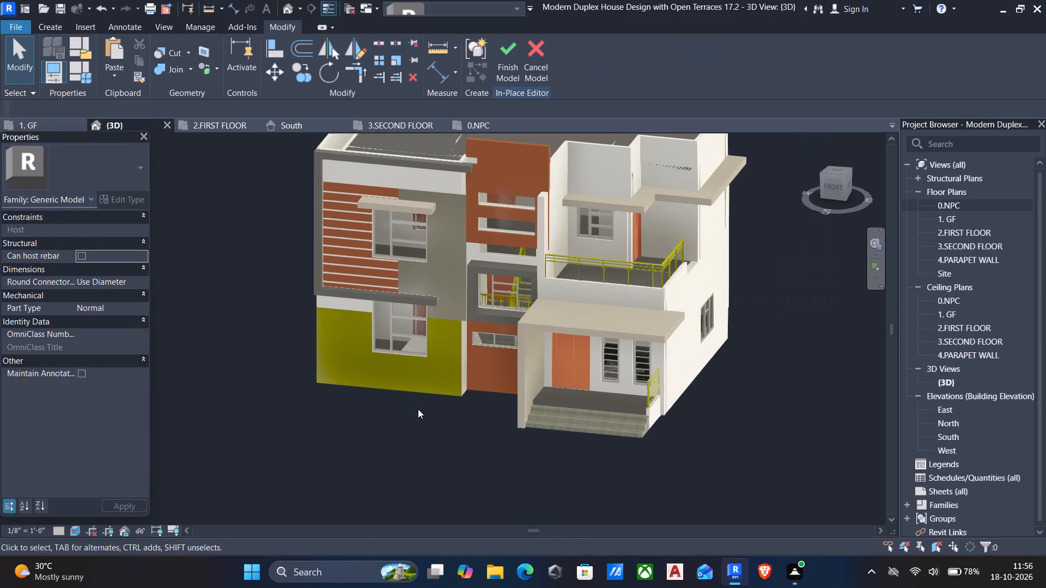
pyautogui.keyDown('shift'); pyautogui.moveTo(420, 415); pyautogui.dragTo(459, 341, button='middle'); pyautogui.keyUp('shift')
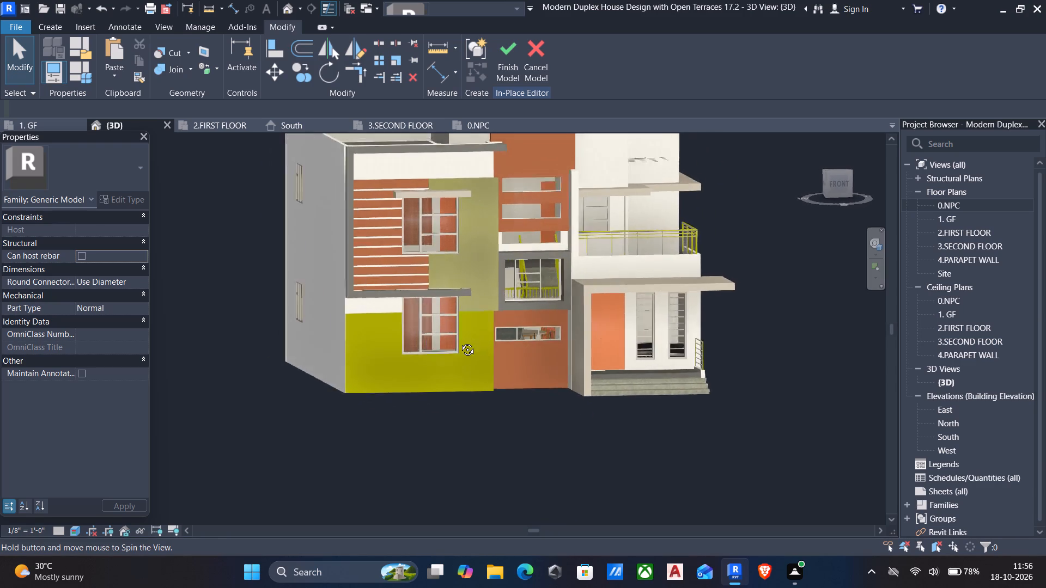
pyautogui.keyDown('shift'); pyautogui.moveTo(459, 341); pyautogui.dragTo(388, 365, button='middle'); pyautogui.keyUp('shift')
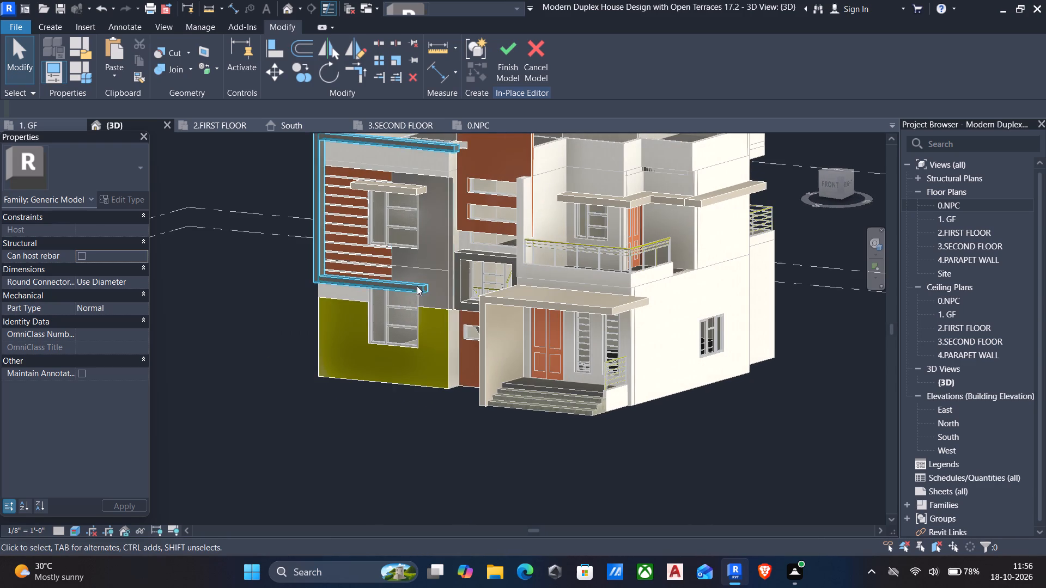
pyautogui.click(449, 258)
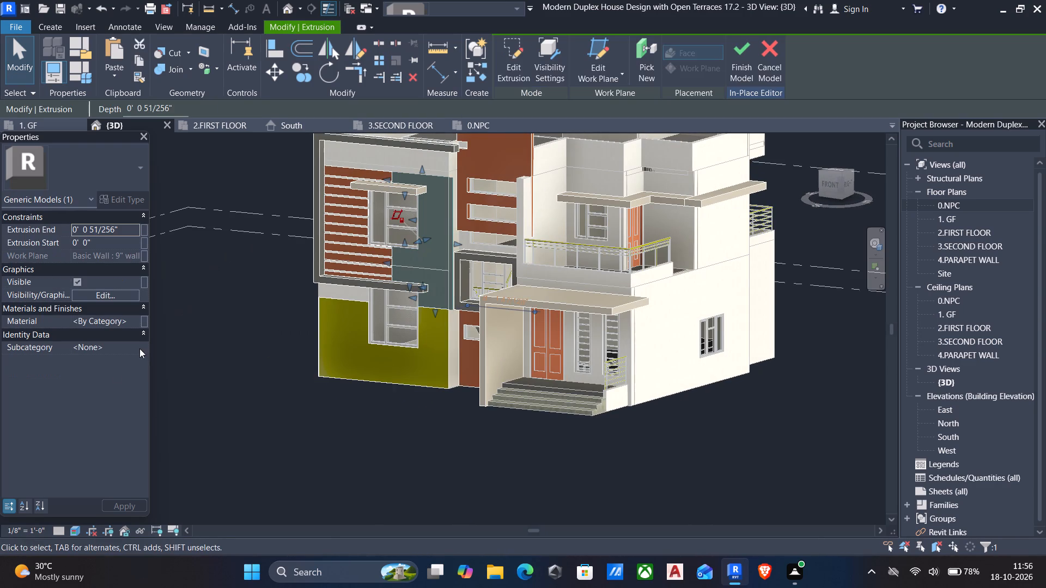
pyautogui.click(136, 317)
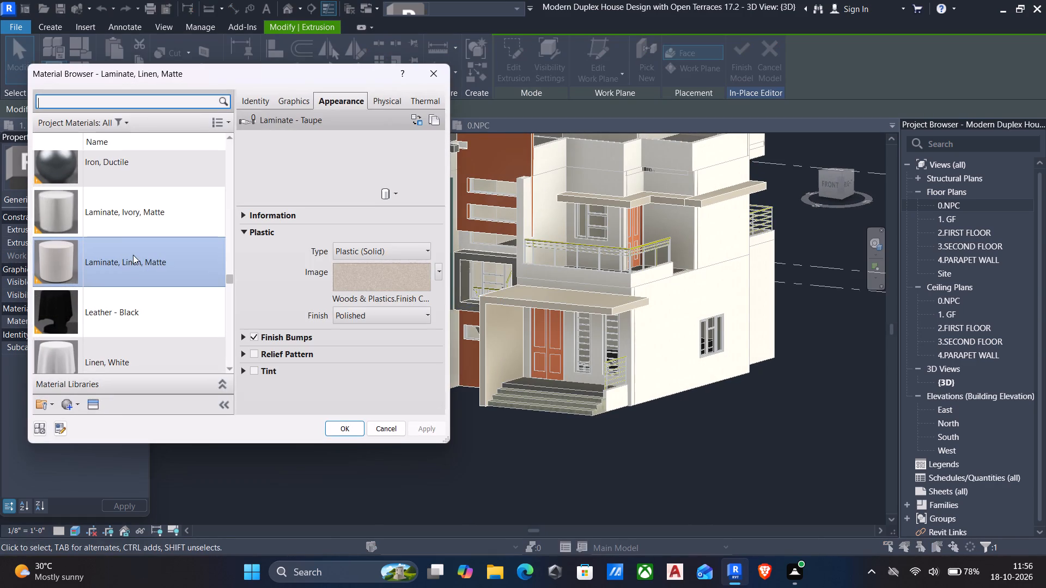
pyautogui.click(139, 350)
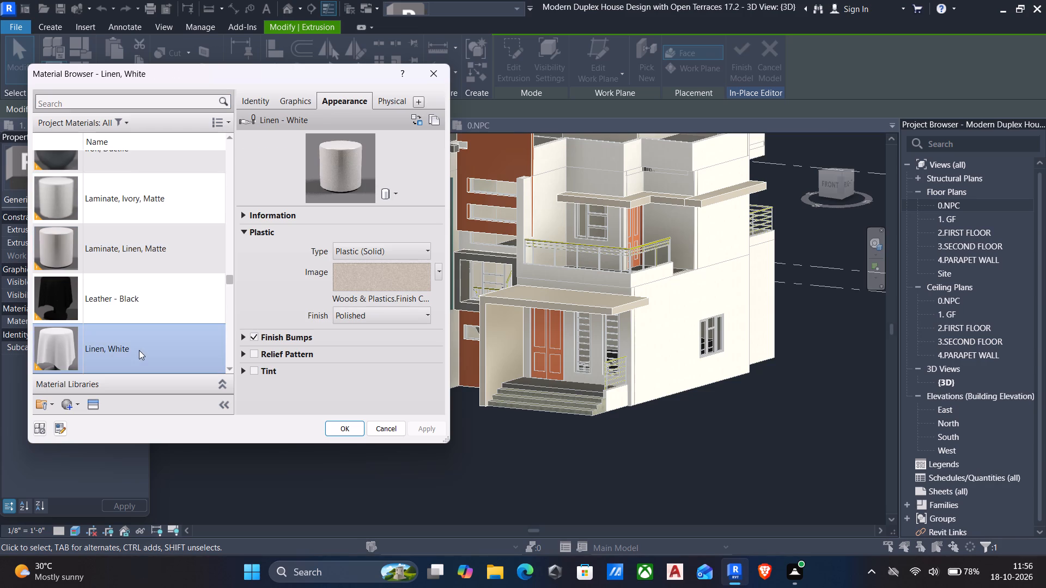
pyautogui.click(349, 431)
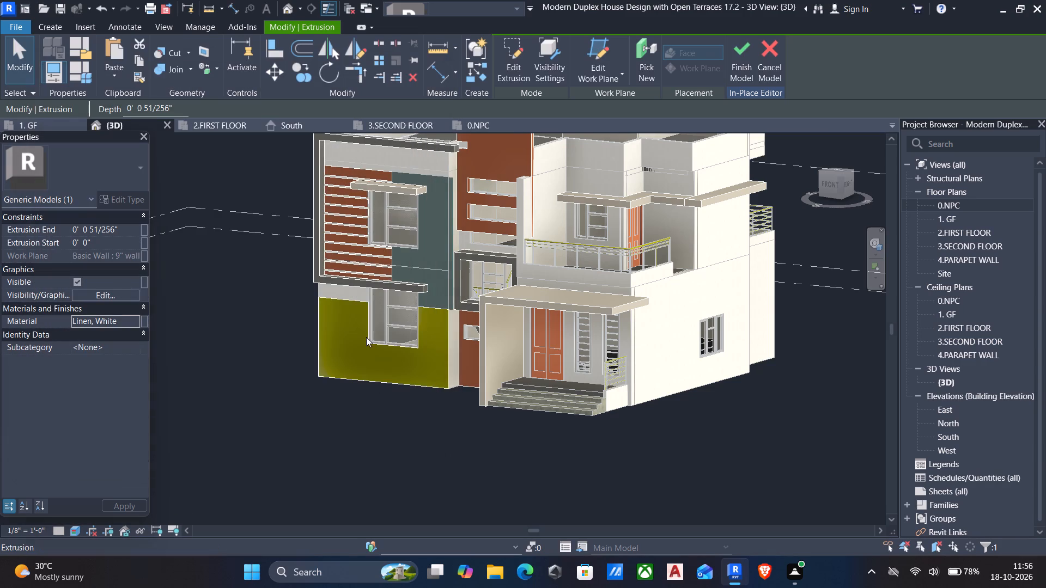
pyautogui.press('Escape')
# Create a new material named tilee for the yellow lower wall panel around the ground-floor window.
pyautogui.scroll(3, 434, 271)
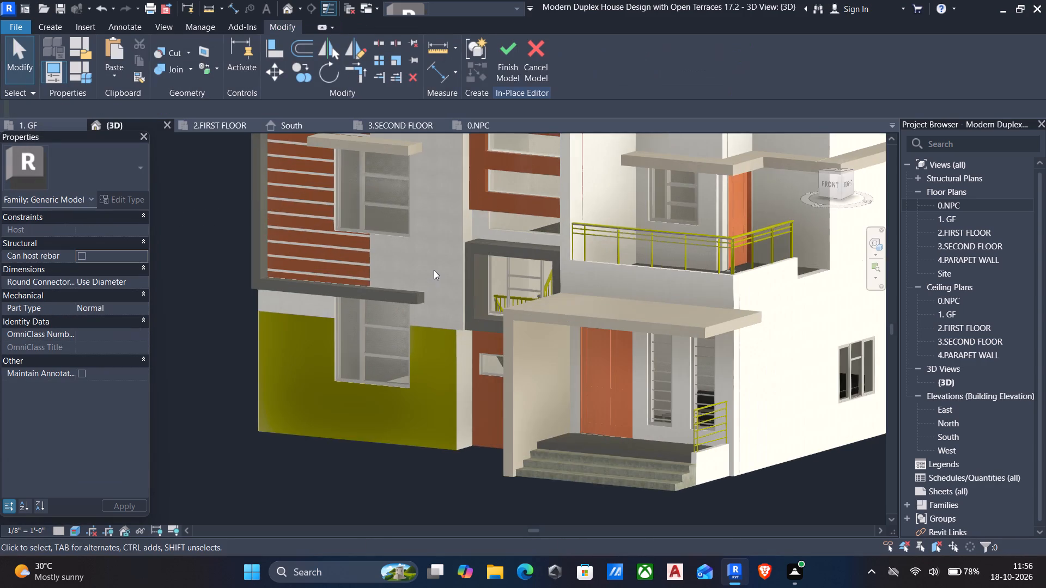
pyautogui.scroll(-4, 434, 270)
pyautogui.keyDown('shift'); pyautogui.moveTo(410, 352); pyautogui.dragTo(448, 348, button='middle'); pyautogui.keyUp('shift')
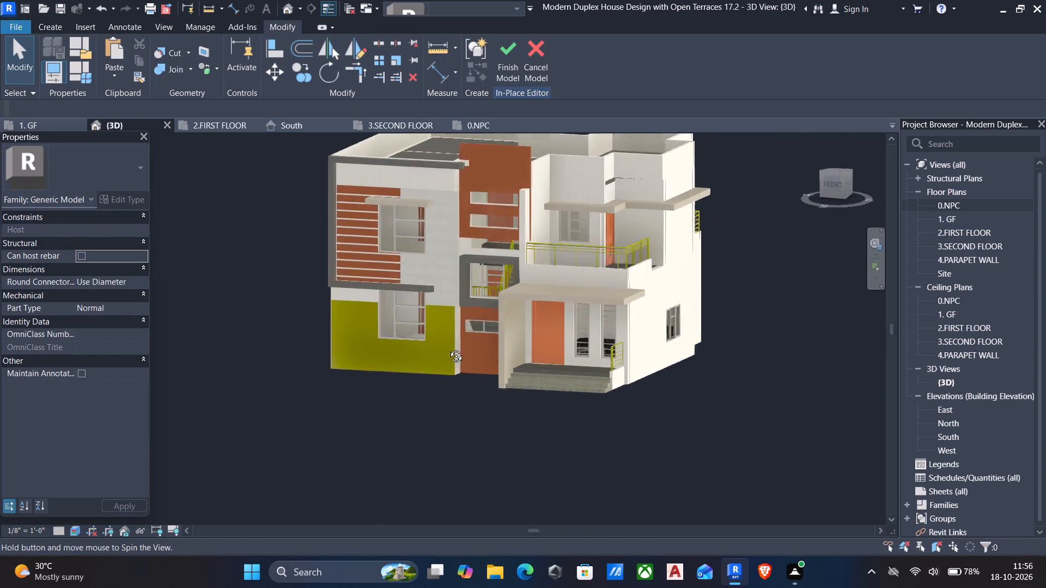
pyautogui.keyDown('shift'); pyautogui.moveTo(448, 348); pyautogui.dragTo(384, 371, button='middle'); pyautogui.keyUp('shift')
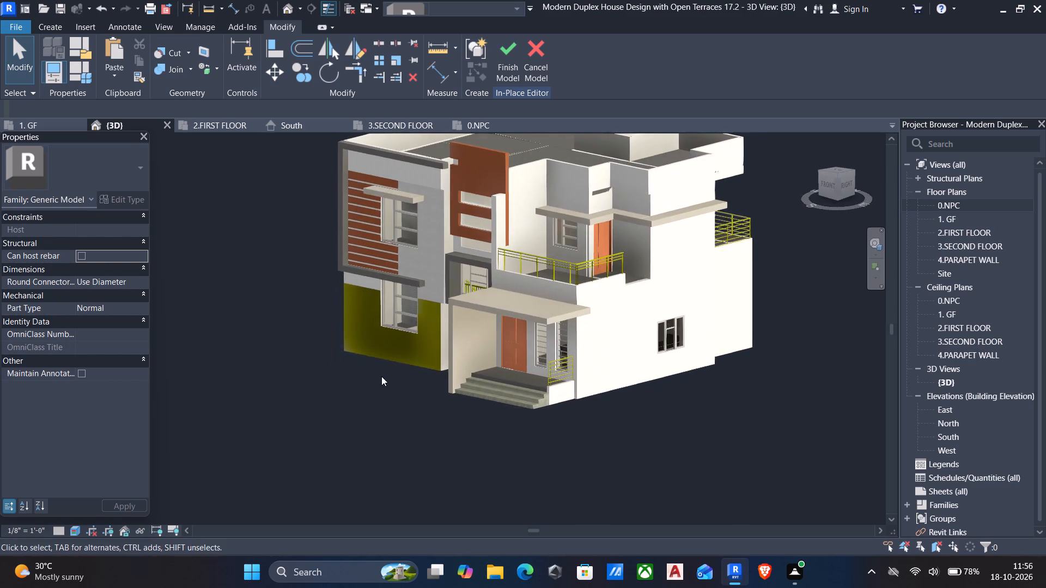
pyautogui.moveTo(381, 377); pyautogui.dragTo(364, 424, button='middle')
pyautogui.keyDown('shift'); pyautogui.moveTo(365, 414); pyautogui.dragTo(387, 390, button='middle'); pyautogui.keyUp('shift')
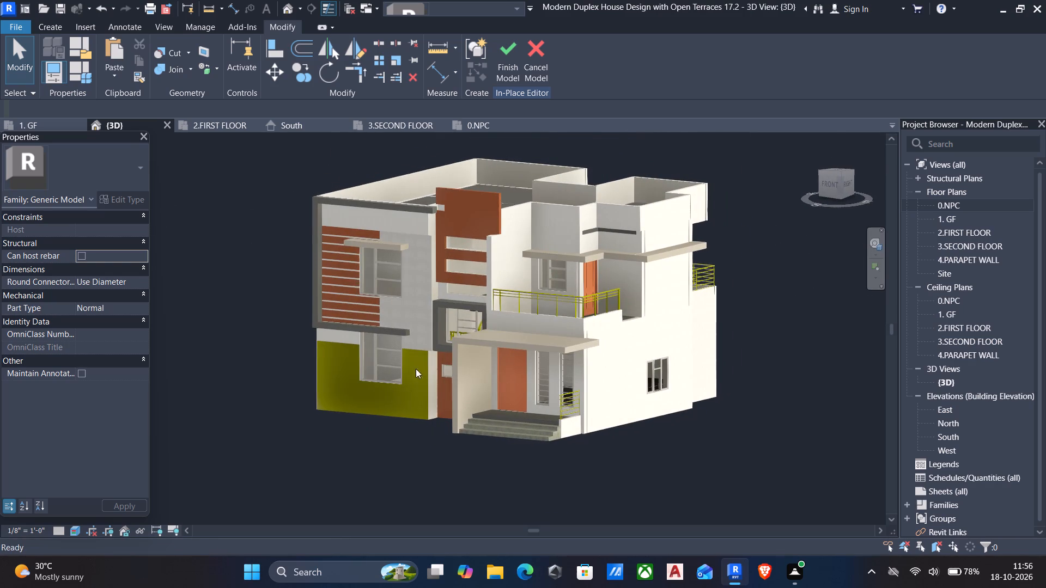
pyautogui.click(362, 415)
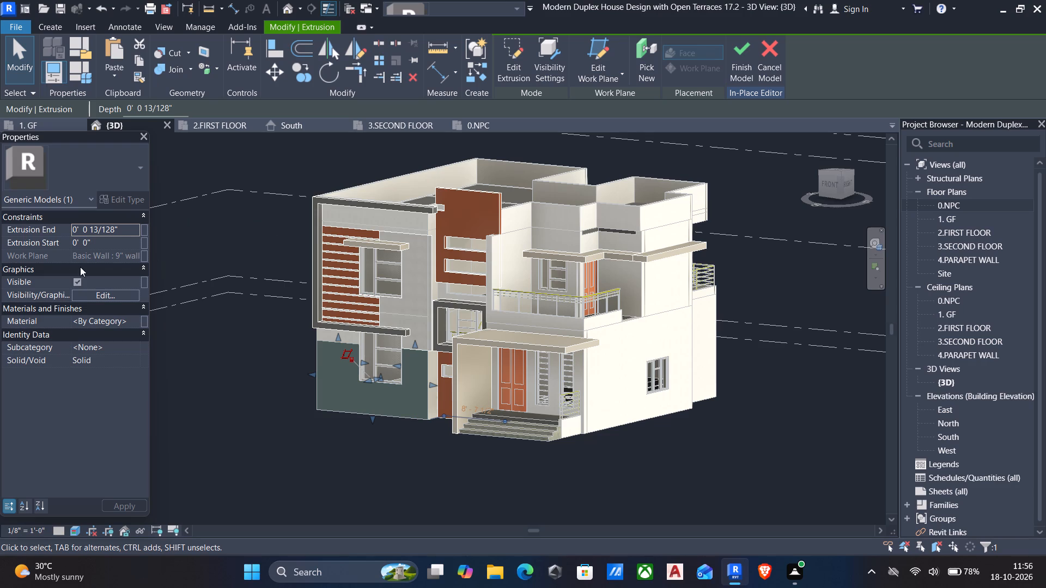
pyautogui.click(130, 315)
pyautogui.click(136, 323)
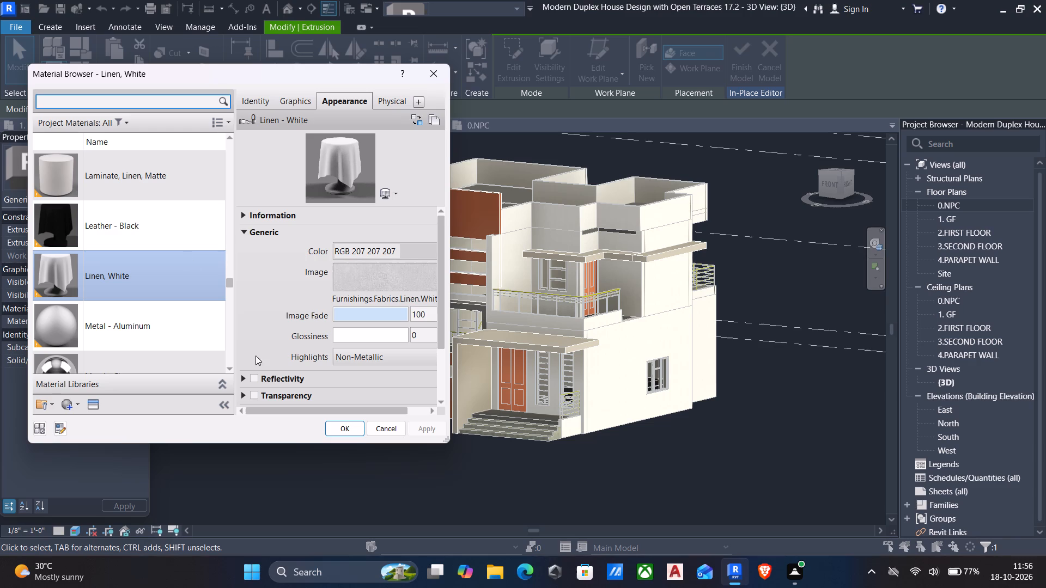
pyautogui.click(68, 407)
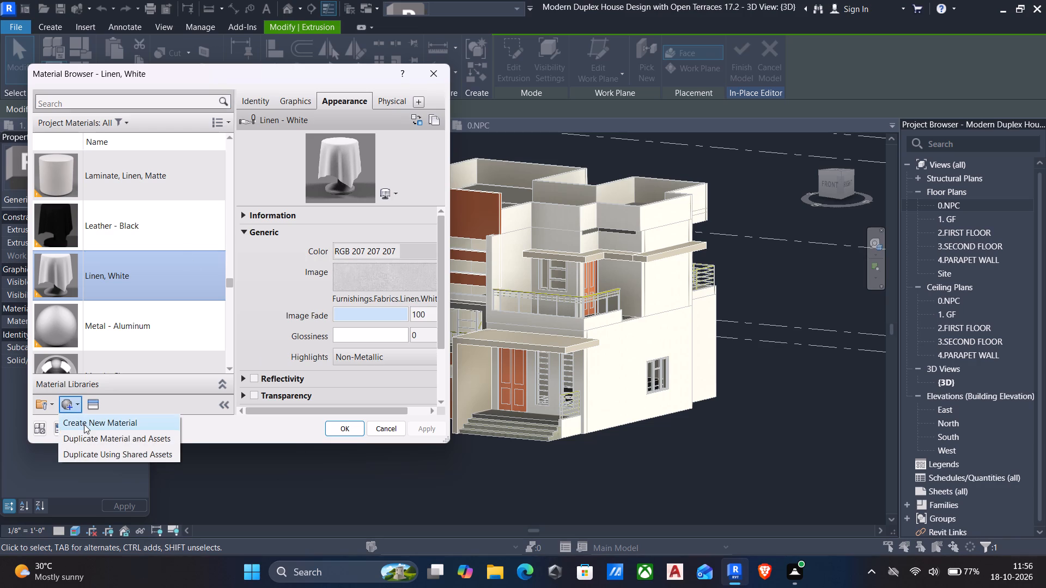
pyautogui.click(84, 422)
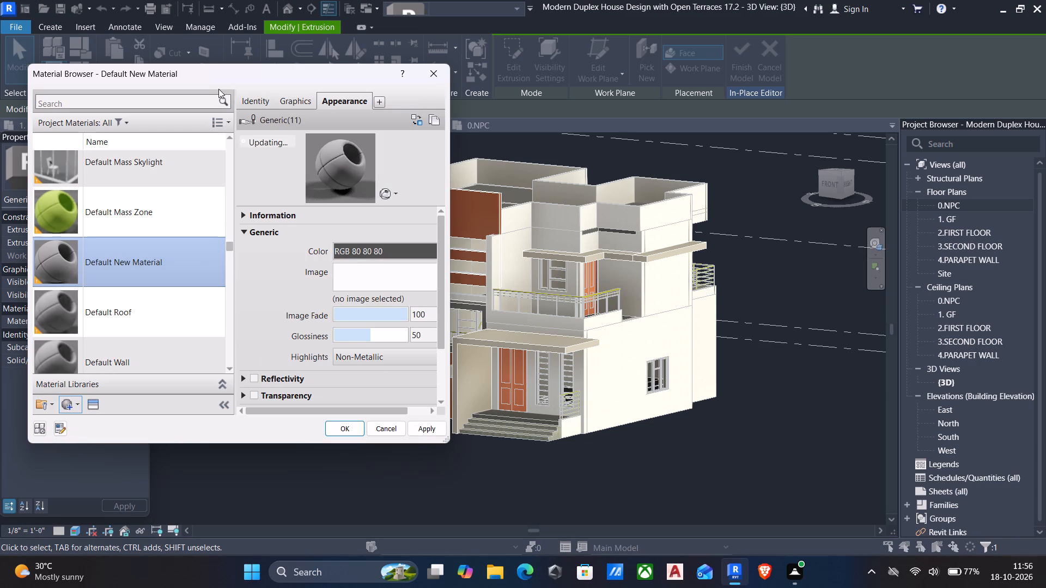
pyautogui.click(264, 103)
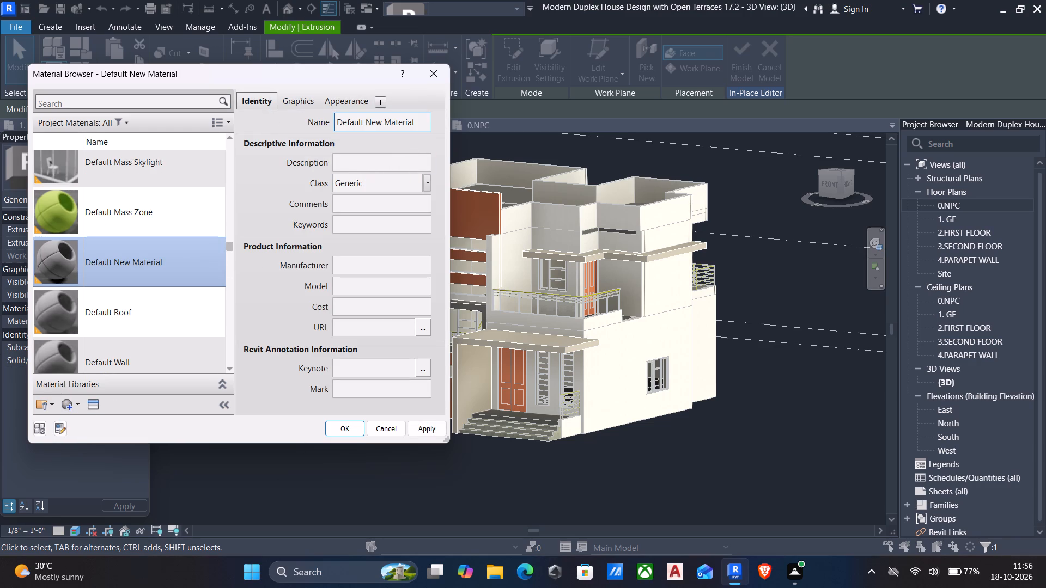
pyautogui.click(419, 125)
pyautogui.press('t')
pyautogui.write('ilee')
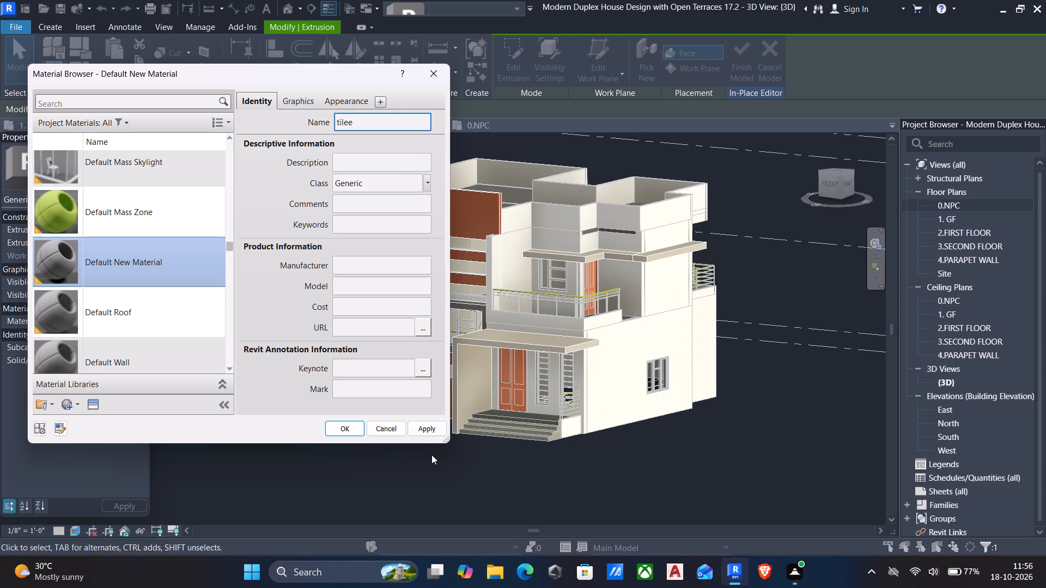
pyautogui.click(426, 434)
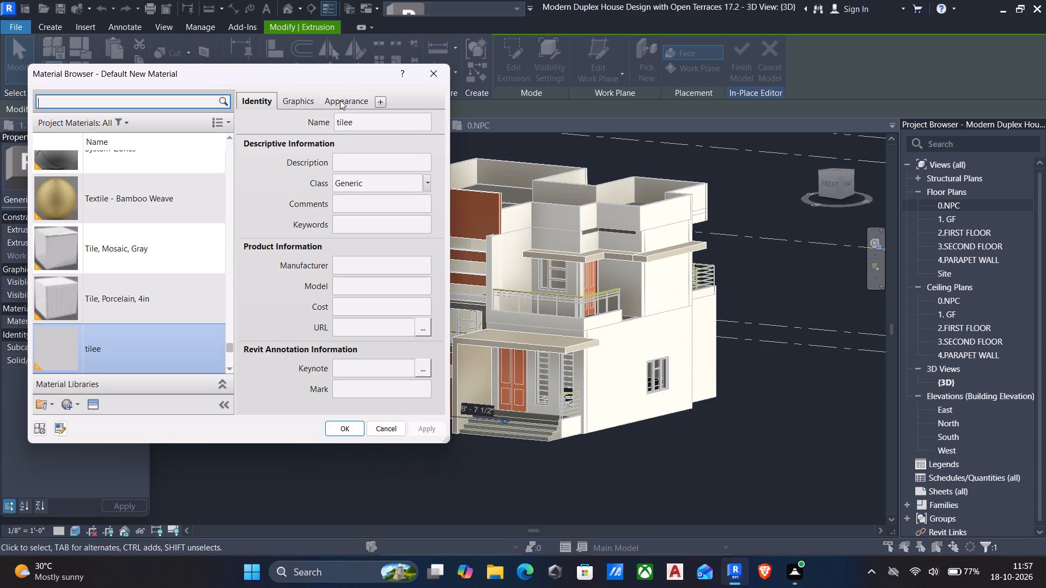
# Load the black colour tile image from the AUTOCAD PLANS FUJI folder in Downloads as tilee's appearance image.
pyautogui.click(340, 100)
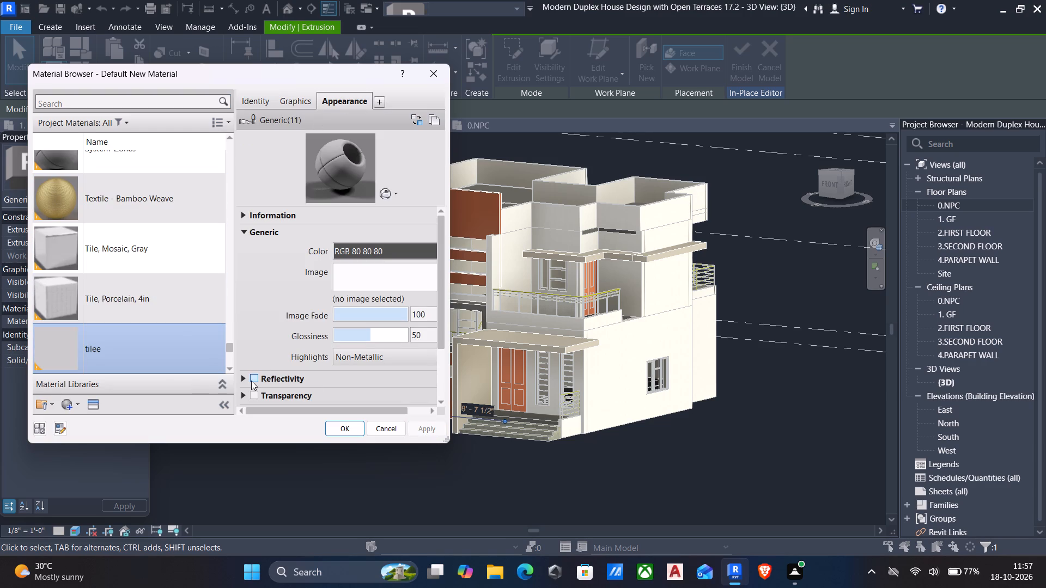
pyautogui.click(89, 407)
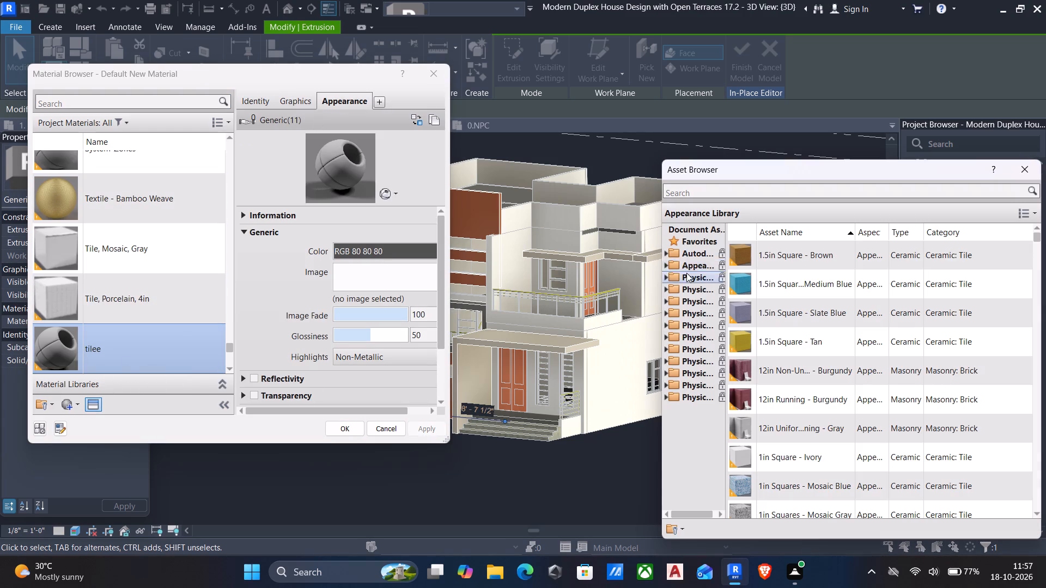
pyautogui.click(378, 278)
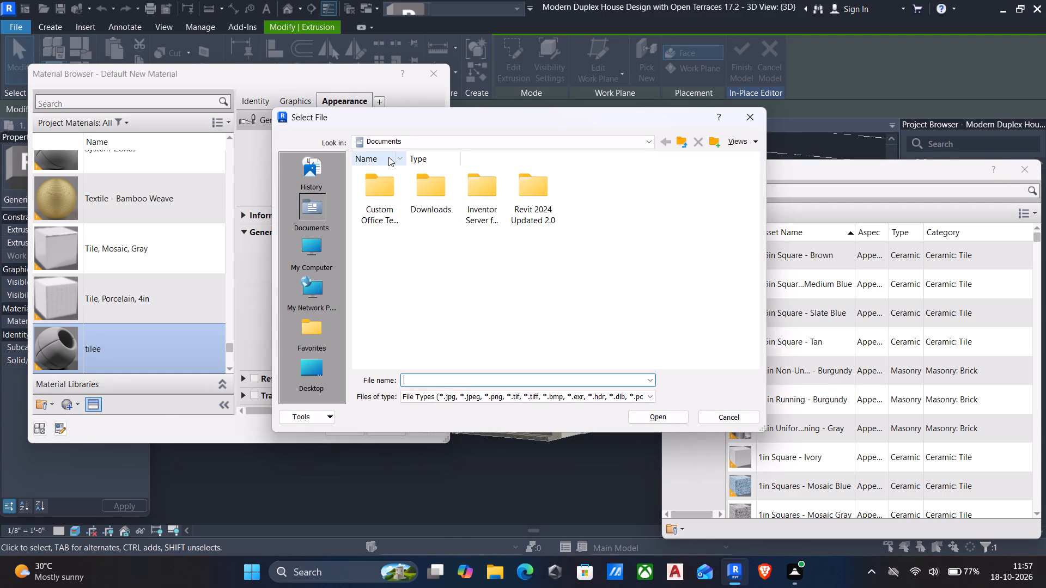
pyautogui.doubleClick(303, 369)
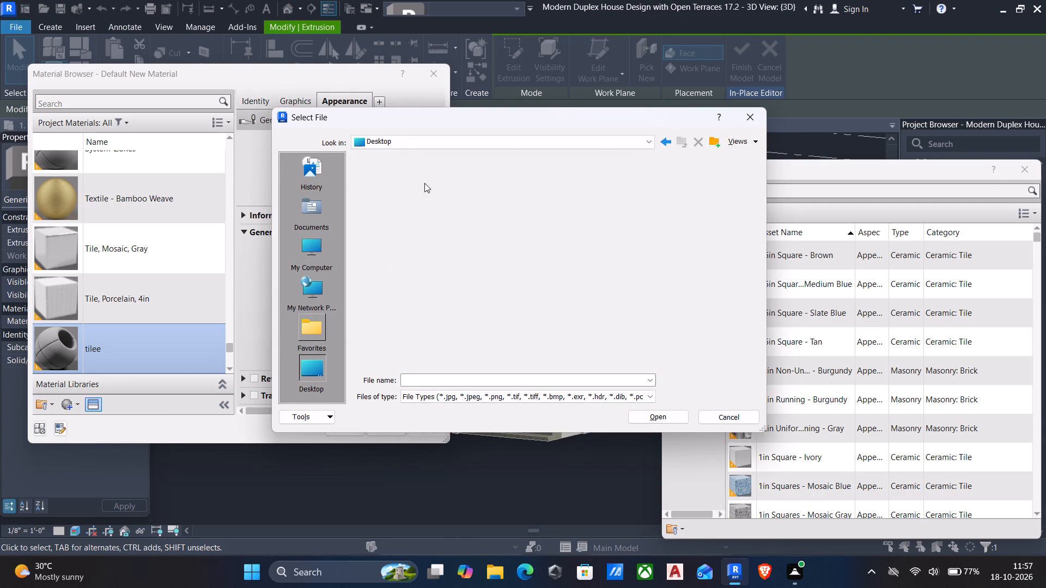
pyautogui.doubleClick(575, 198)
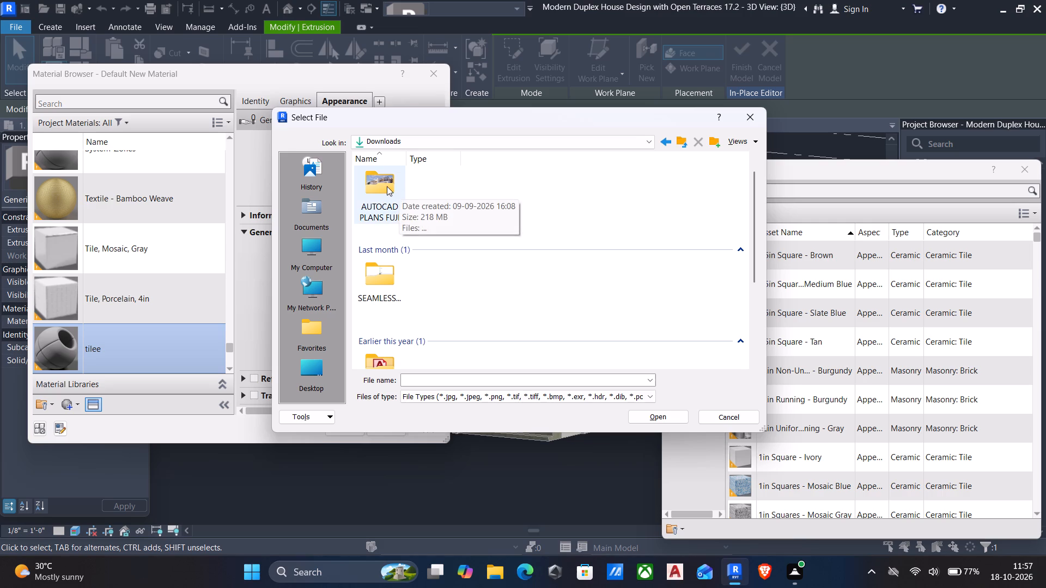
pyautogui.doubleClick(387, 186)
pyautogui.scroll(-5, 472, 237)
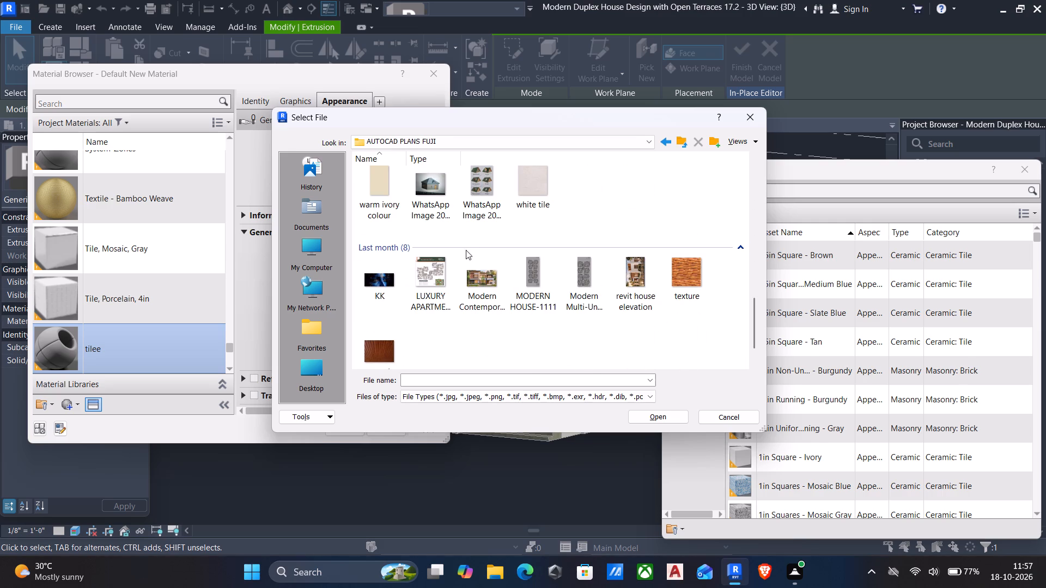
pyautogui.scroll(5, 439, 275)
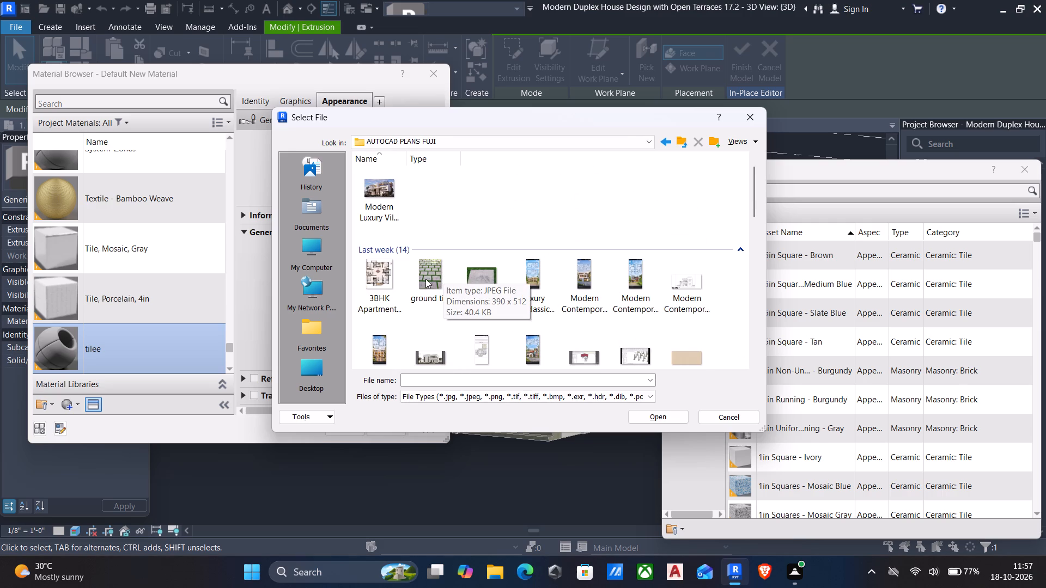
pyautogui.scroll(-1, 458, 249)
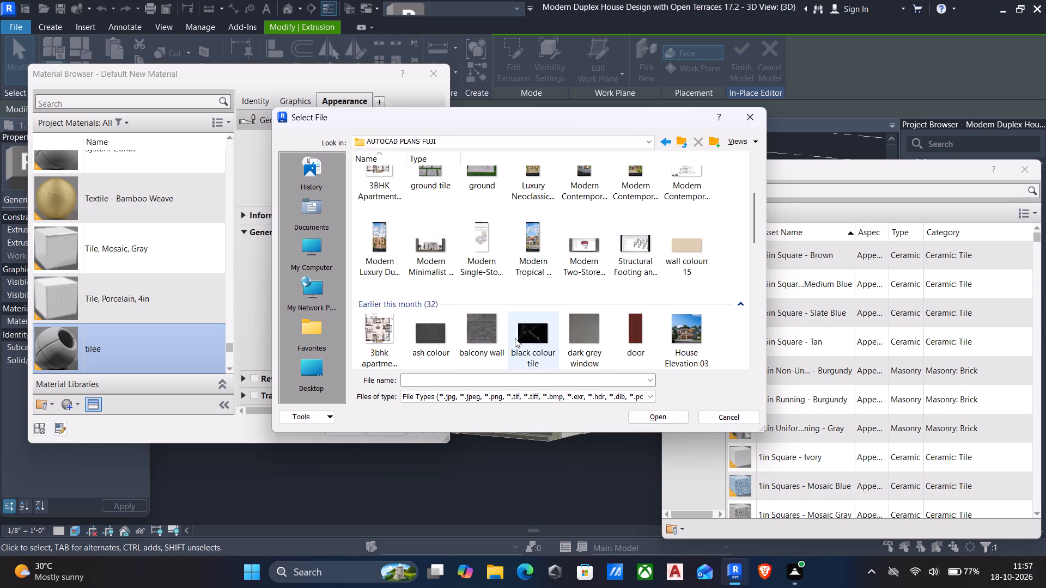
pyautogui.click(531, 336)
pyautogui.click(669, 416)
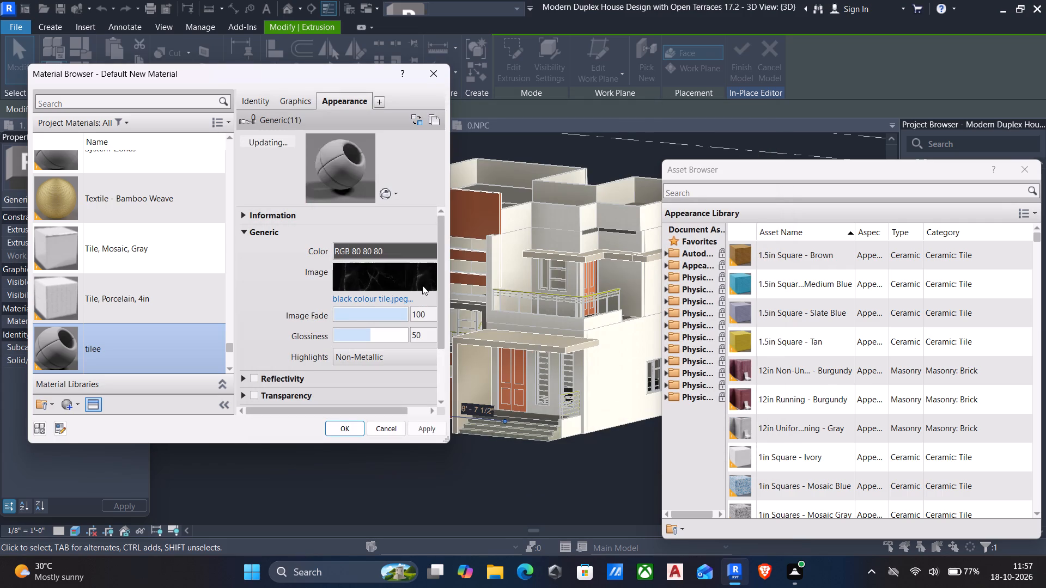
# Set the black tile texture's sample size to 5'-0" in width and height.
pyautogui.click(386, 279)
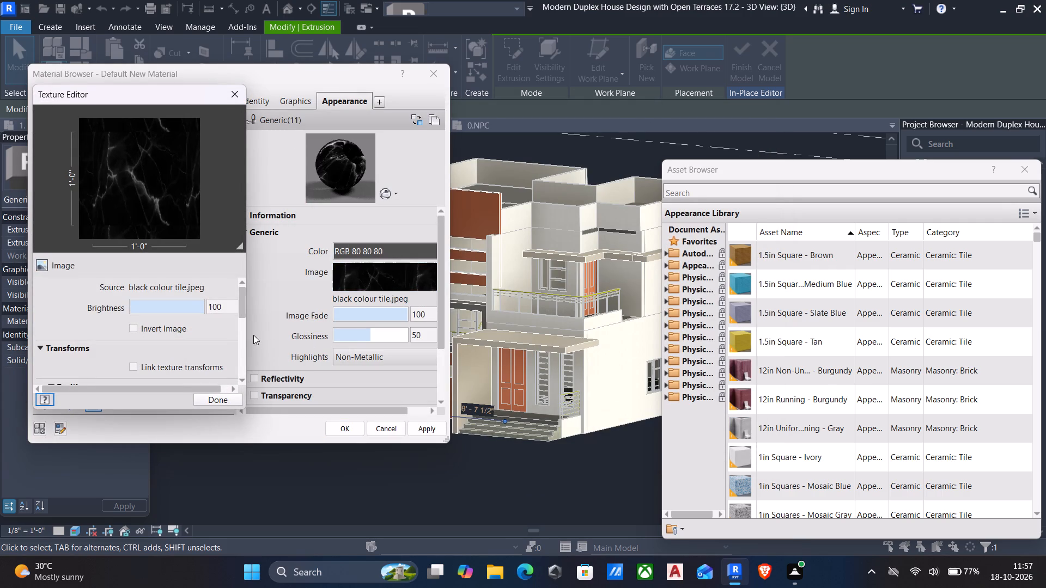
pyautogui.moveTo(245, 332); pyautogui.dragTo(230, 389)
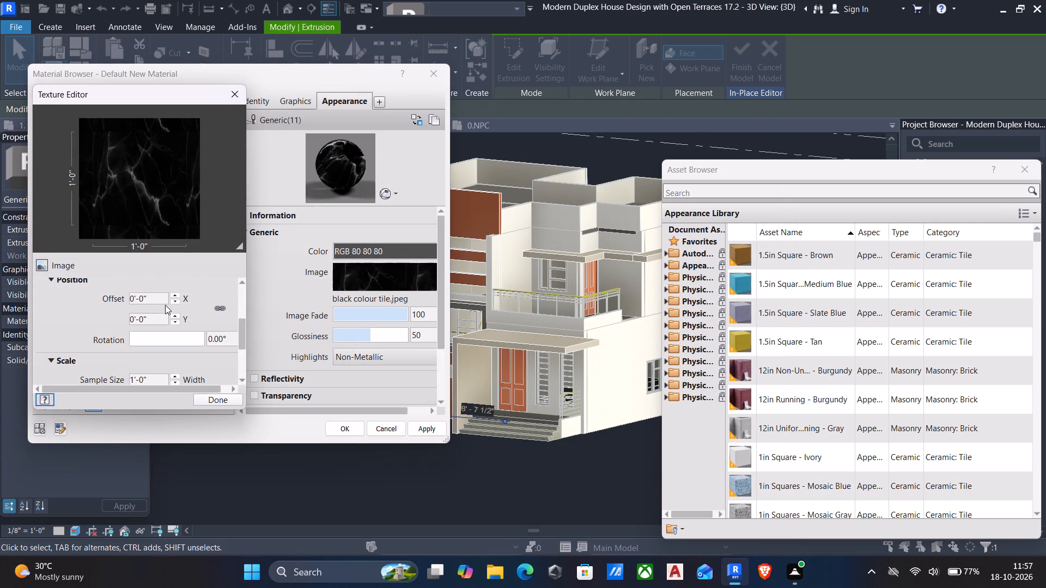
pyautogui.moveTo(247, 340); pyautogui.dragTo(237, 383)
pyautogui.moveTo(244, 345); pyautogui.dragTo(244, 373)
pyautogui.click(165, 293)
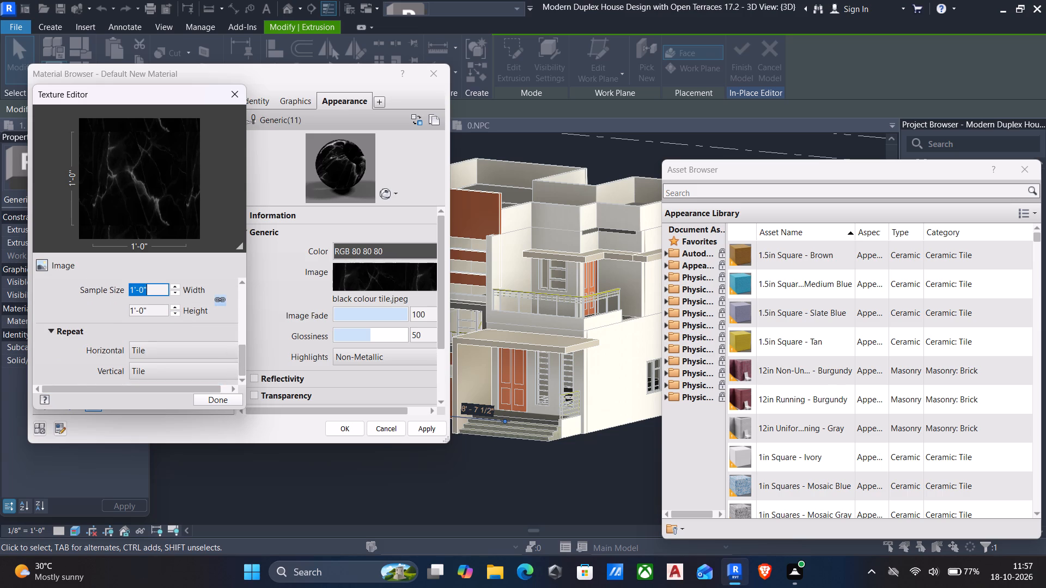
pyautogui.write("5'")
pyautogui.press('Return')
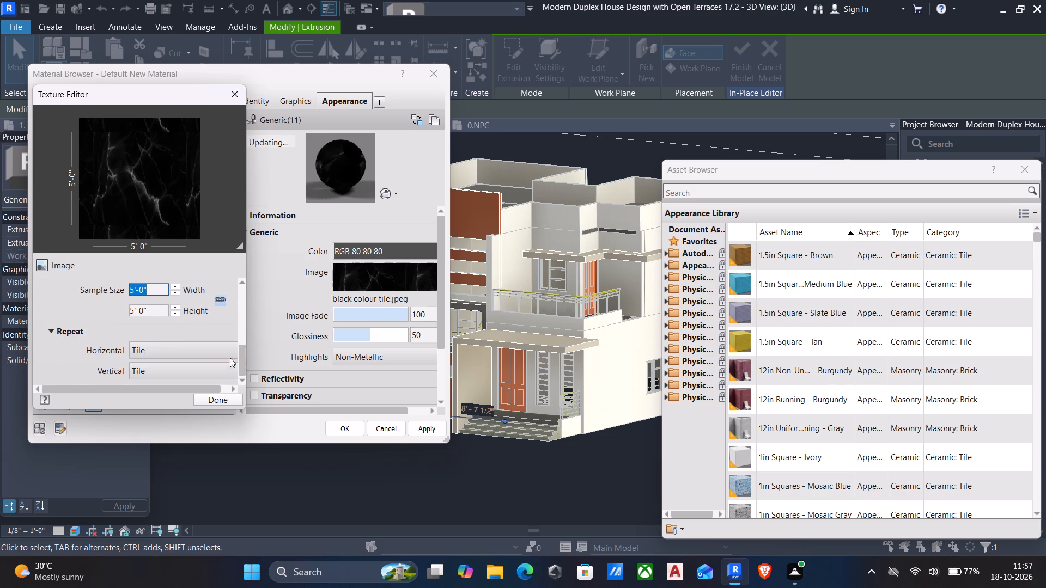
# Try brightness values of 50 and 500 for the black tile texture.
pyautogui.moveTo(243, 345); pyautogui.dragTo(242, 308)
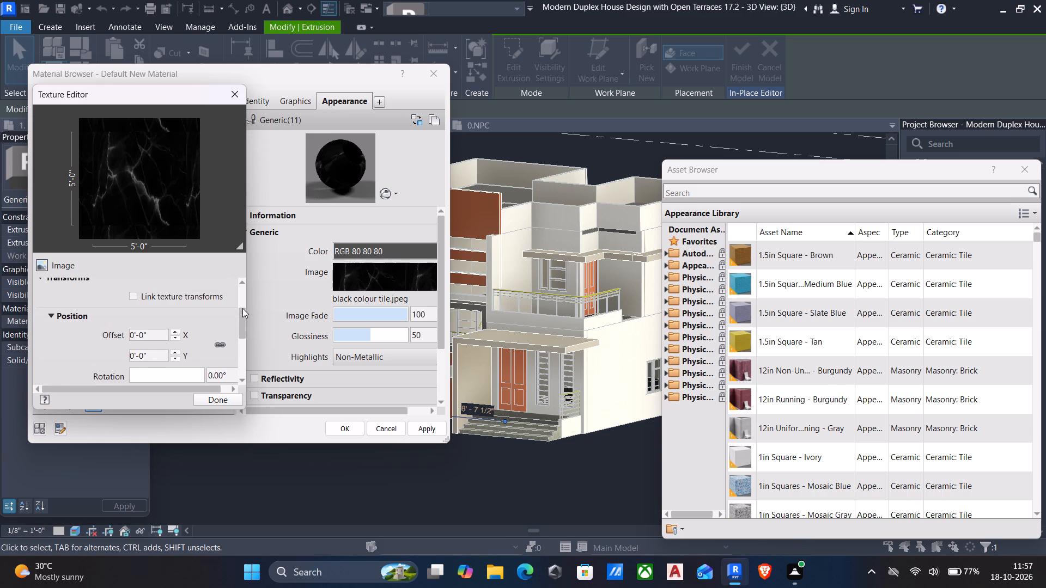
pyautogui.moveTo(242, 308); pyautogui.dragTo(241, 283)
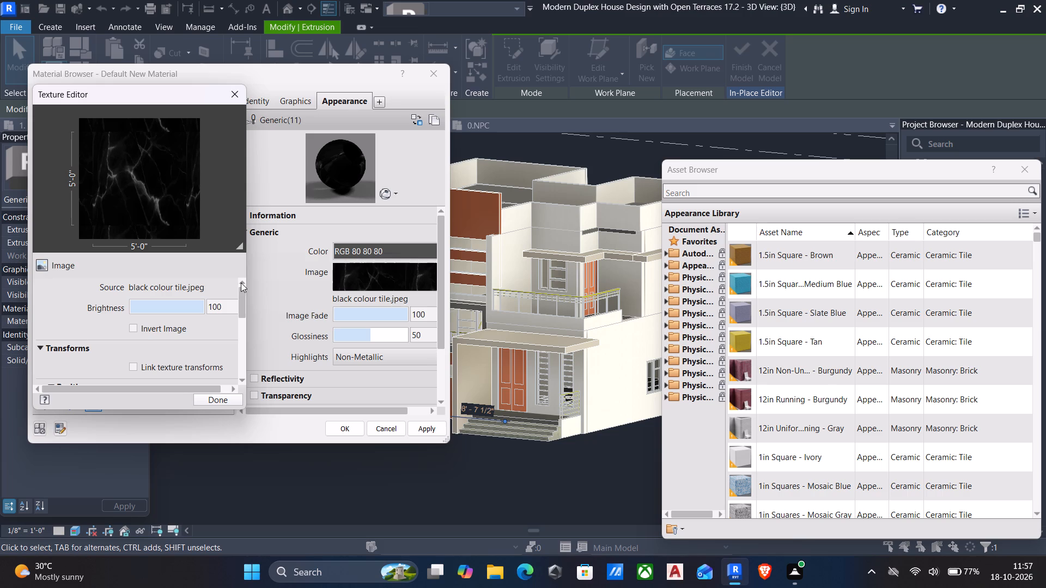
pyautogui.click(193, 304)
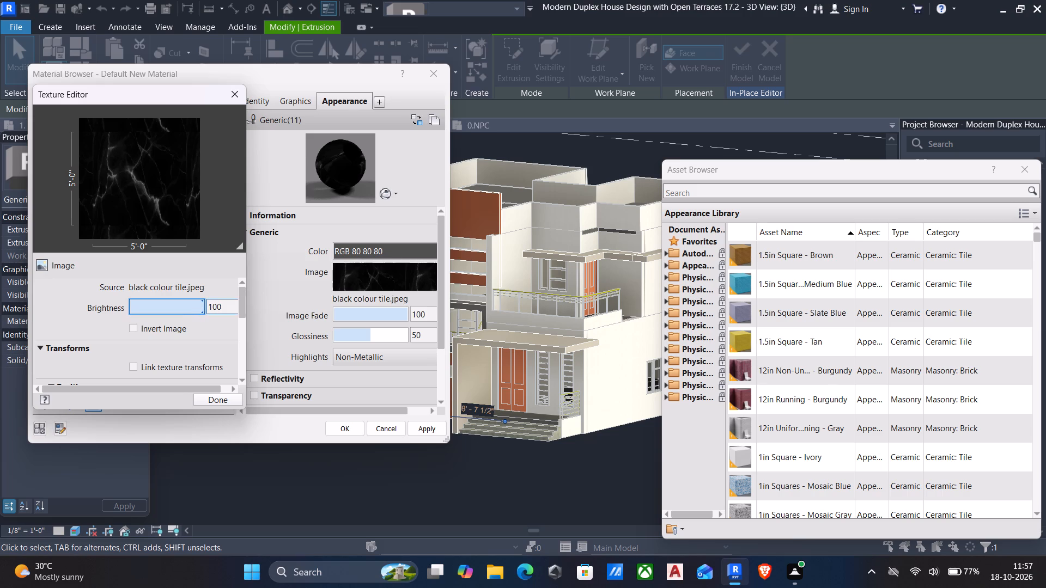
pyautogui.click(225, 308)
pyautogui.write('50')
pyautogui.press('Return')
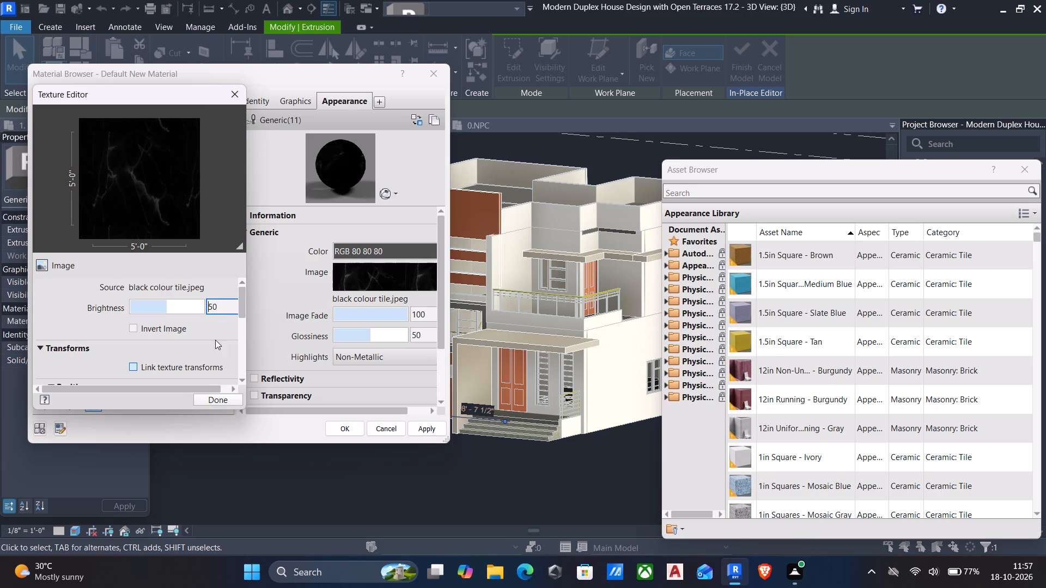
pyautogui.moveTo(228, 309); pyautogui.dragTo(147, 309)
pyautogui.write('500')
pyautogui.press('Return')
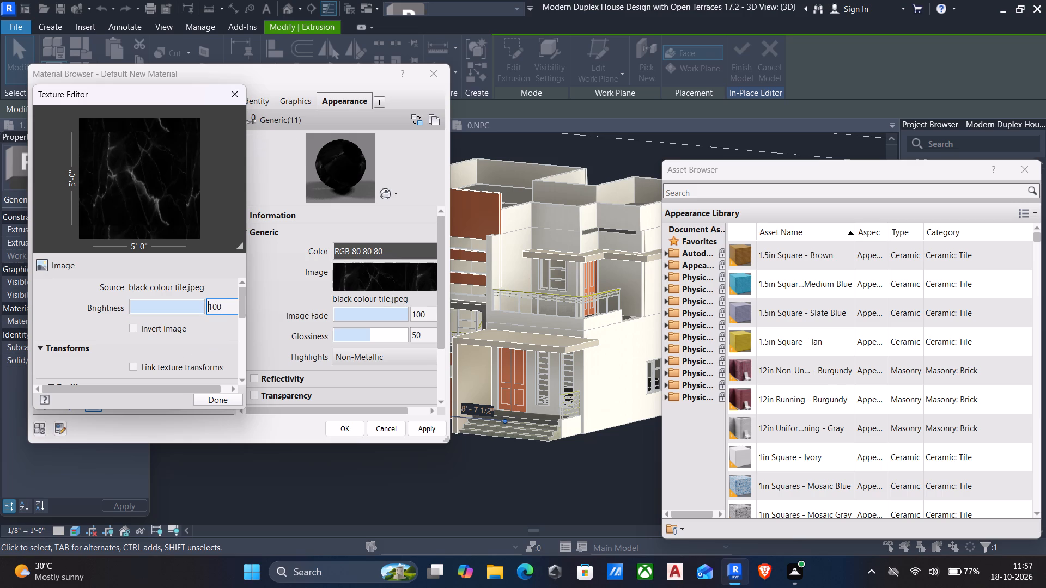
# Set the black tile texture's brightness to 25.
pyautogui.moveTo(221, 305); pyautogui.dragTo(180, 311)
pyautogui.click(229, 307)
pyautogui.moveTo(229, 307); pyautogui.dragTo(221, 305)
pyautogui.press('2')
pyautogui.press('5')
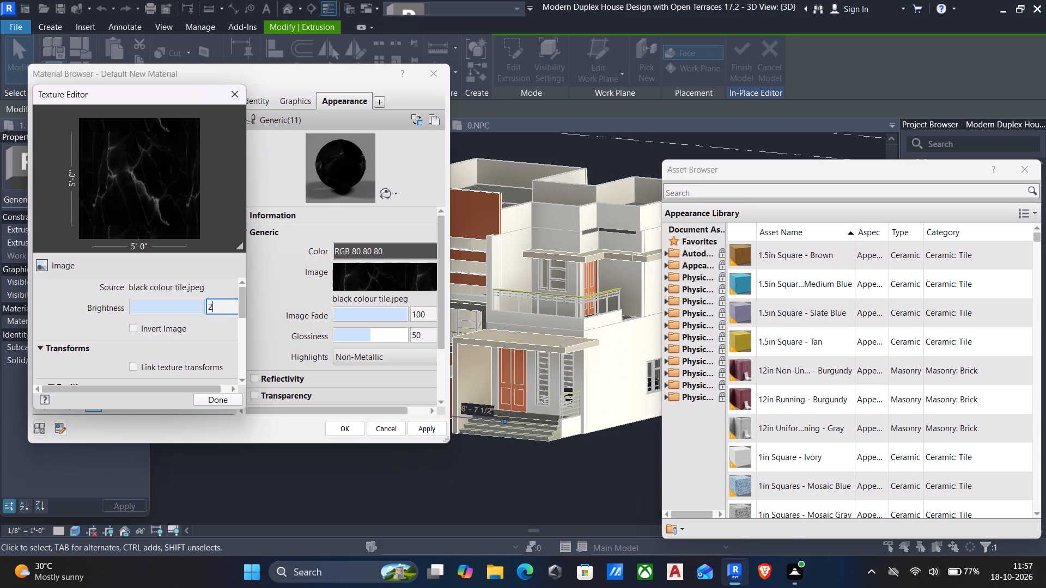
pyautogui.press('Return')
# Set the black tile texture's brightness to 75 and finish the texture edit.
pyautogui.click(220, 307)
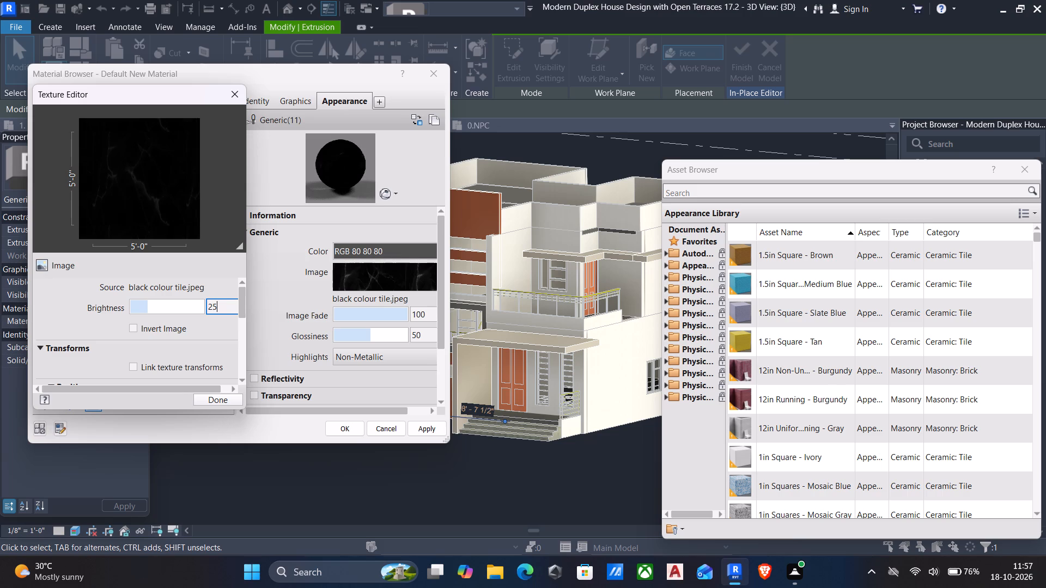
pyautogui.moveTo(220, 307); pyautogui.dragTo(230, 311)
pyautogui.write('75')
pyautogui.press('Return')
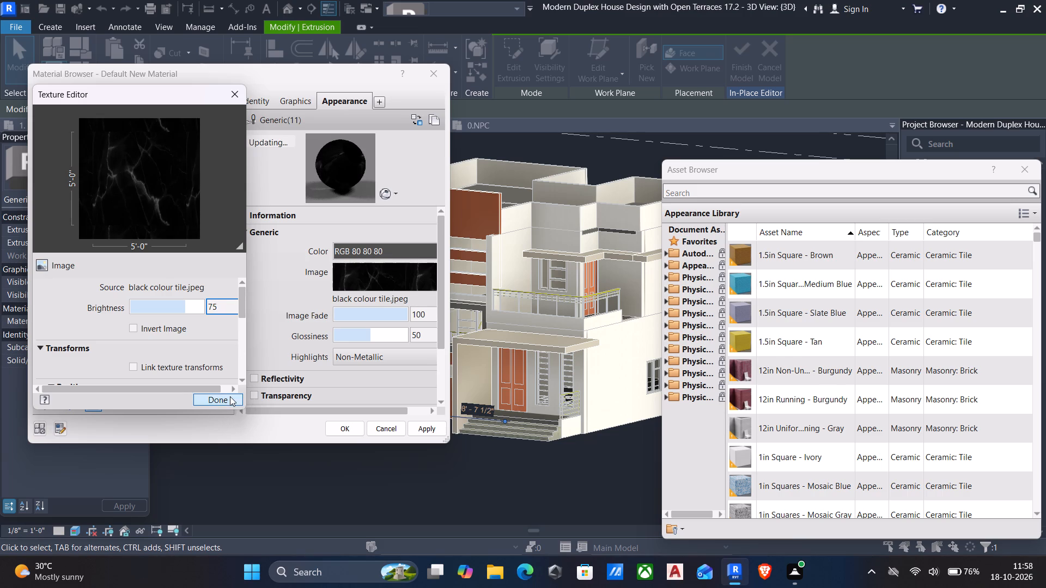
pyautogui.click(226, 395)
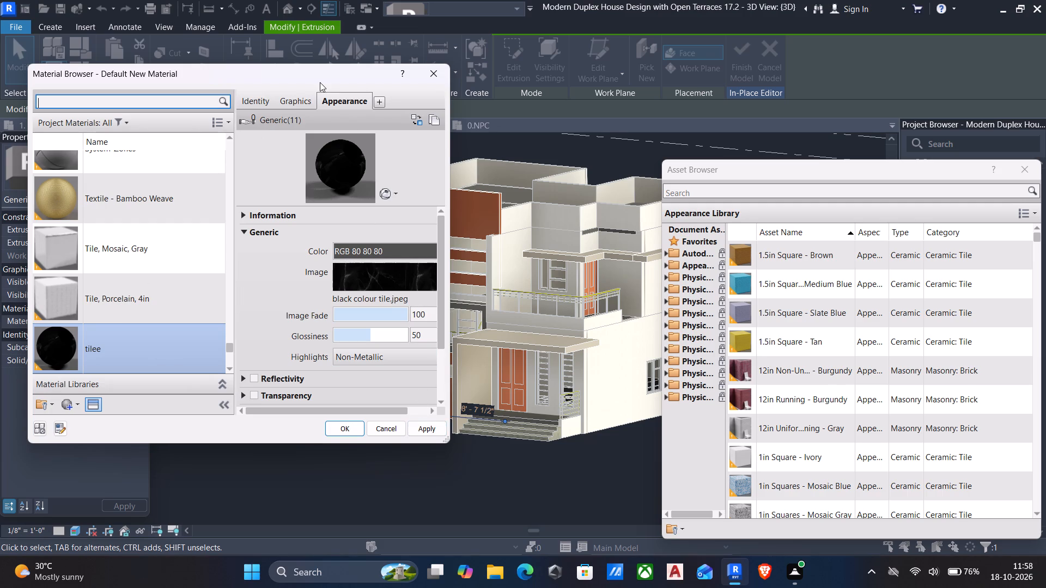
# Make tilee's shading use its render appearance and apply the change.
pyautogui.click(295, 99)
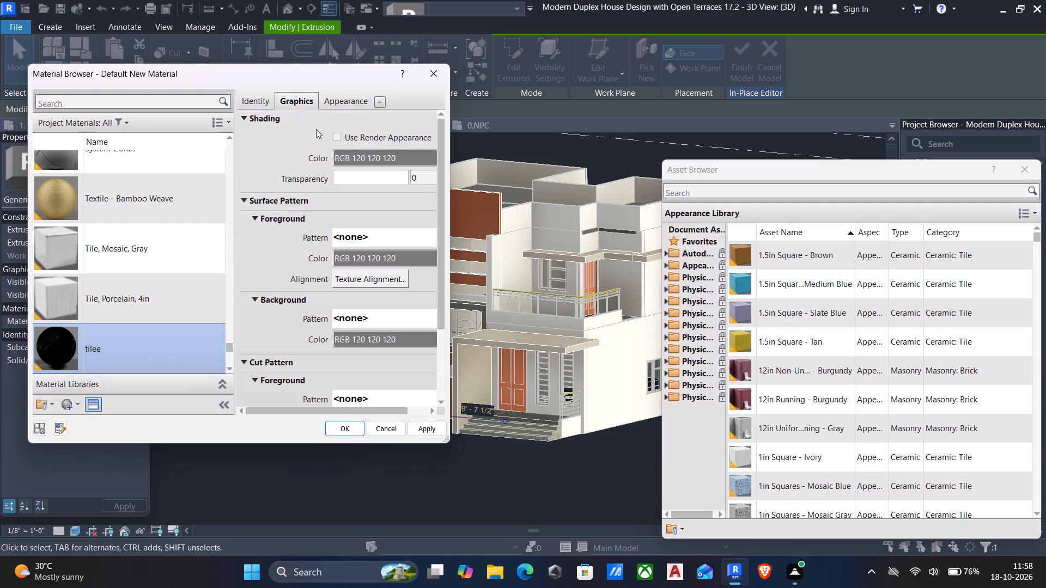
pyautogui.click(336, 136)
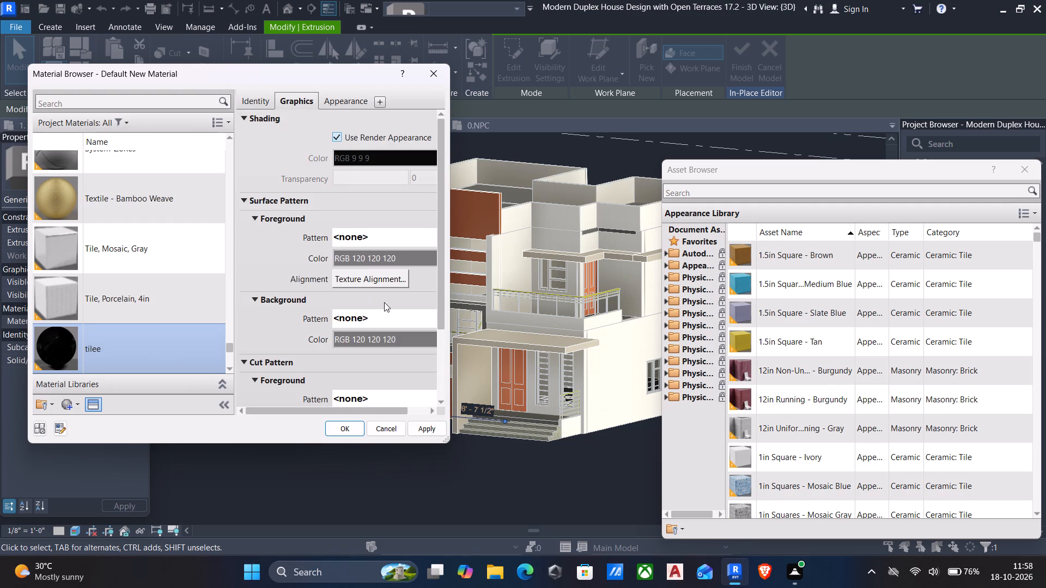
pyautogui.click(419, 427)
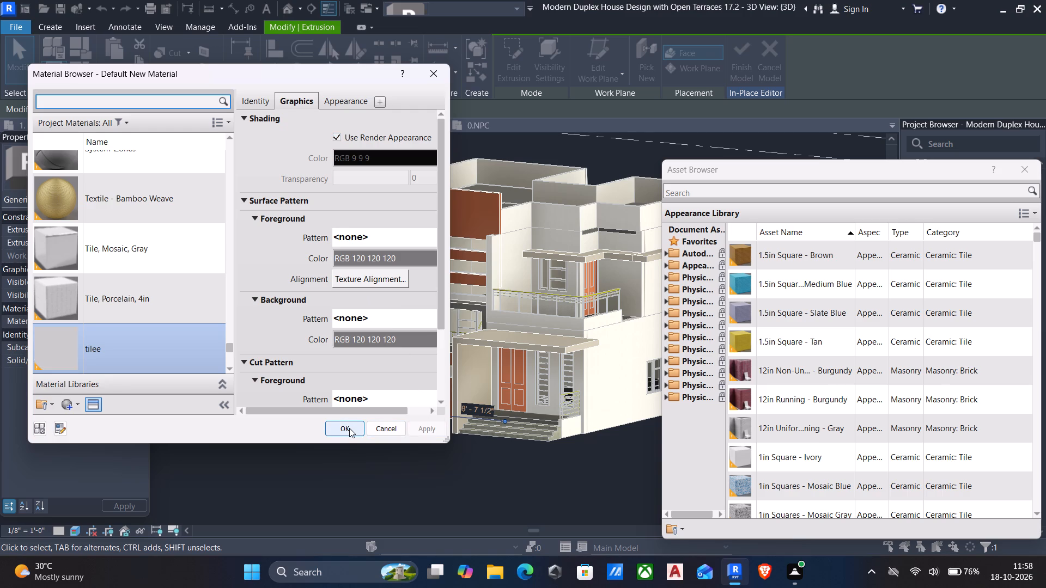
# Make the Linen, White material's shading use its render appearance and apply the change.
pyautogui.scroll(4, 121, 292)
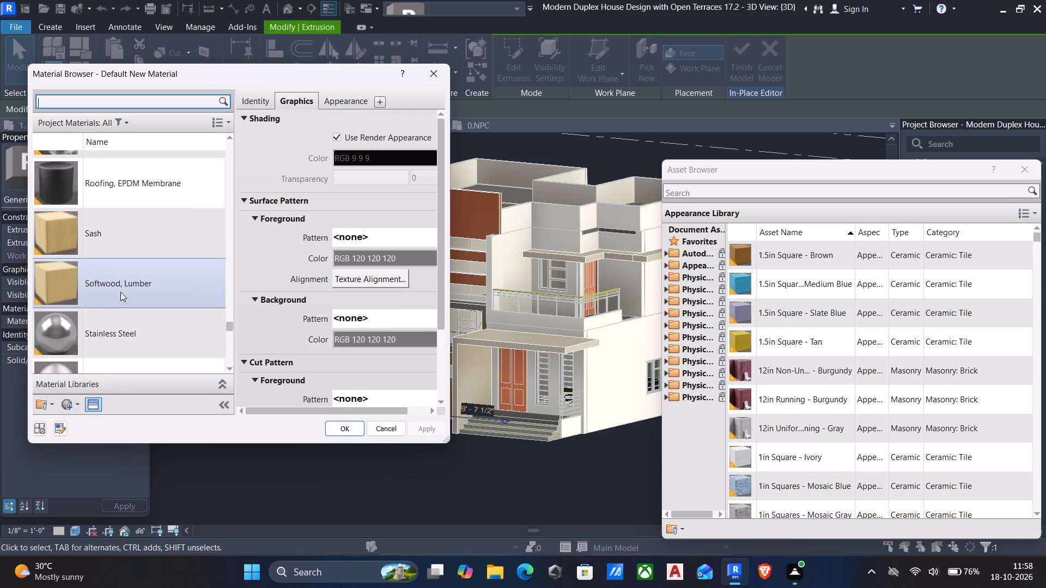
pyautogui.scroll(9, 120, 292)
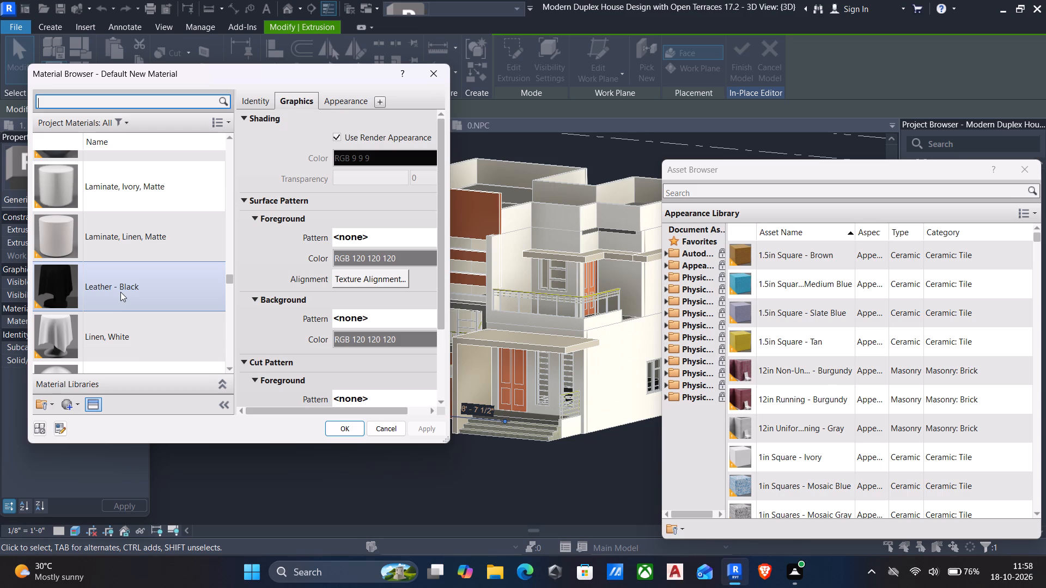
pyautogui.click(125, 336)
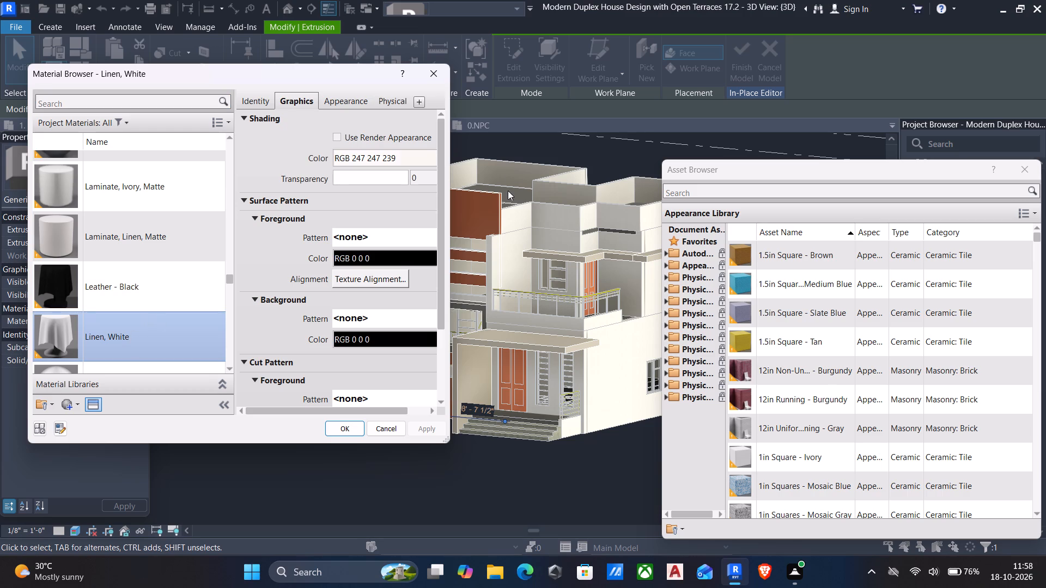
pyautogui.click(337, 134)
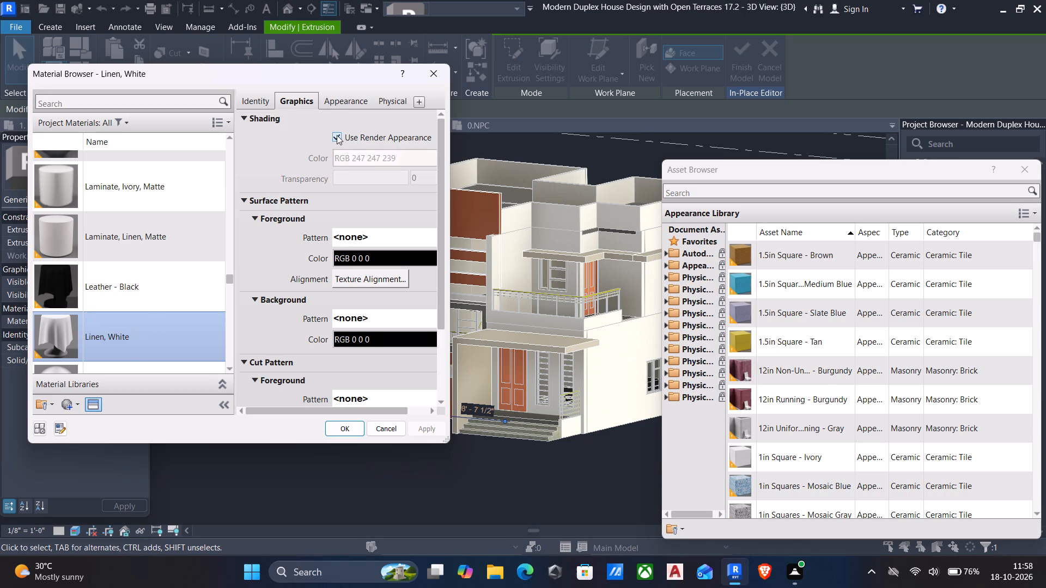
pyautogui.click(424, 426)
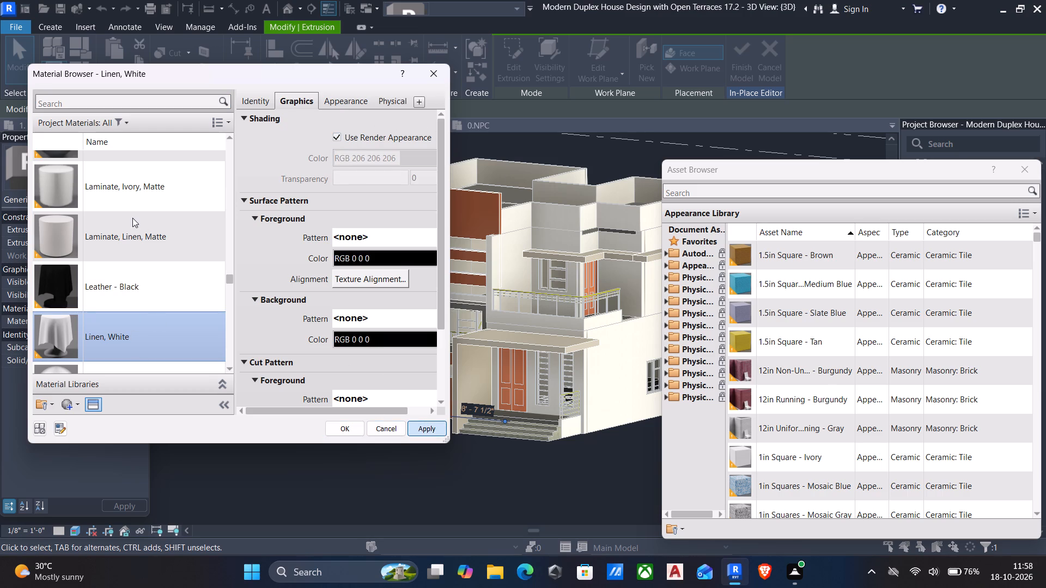
# Make Laminate, Linen, Matte use its render appearance for shading and assign it to the lower wall panel.
pyautogui.click(132, 235)
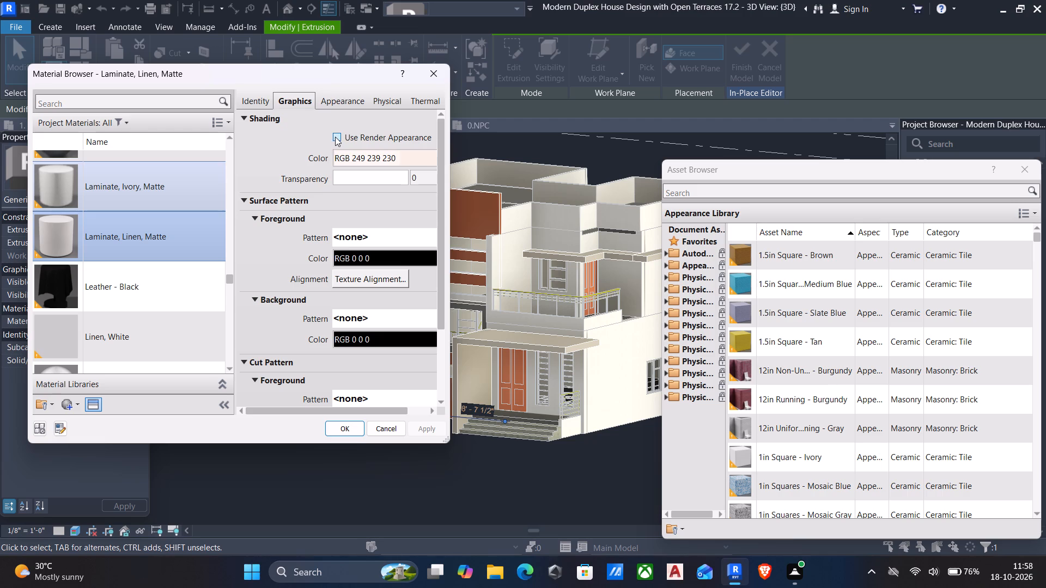
pyautogui.click(335, 137)
pyautogui.click(422, 426)
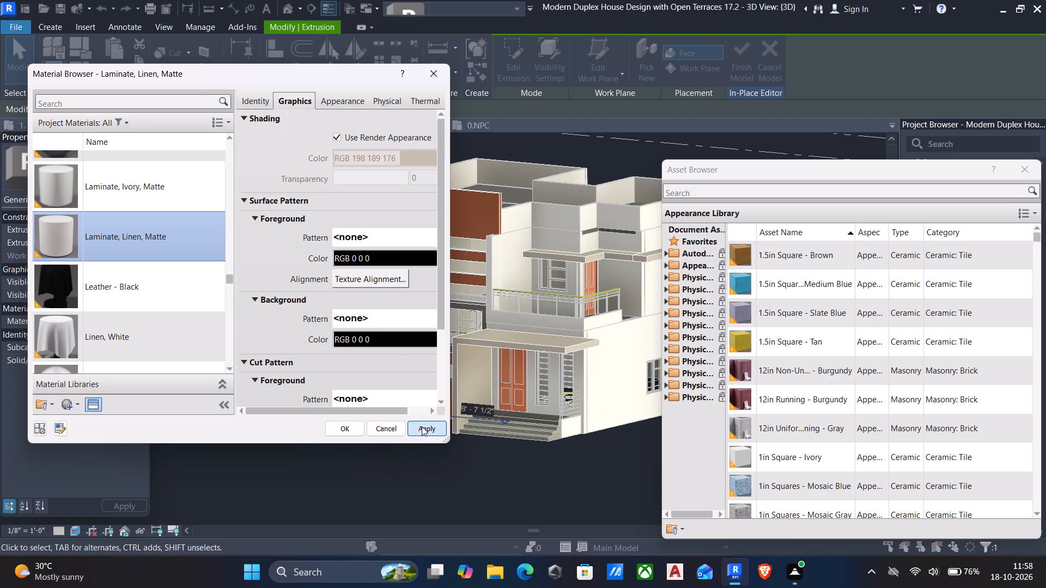
pyautogui.click(342, 425)
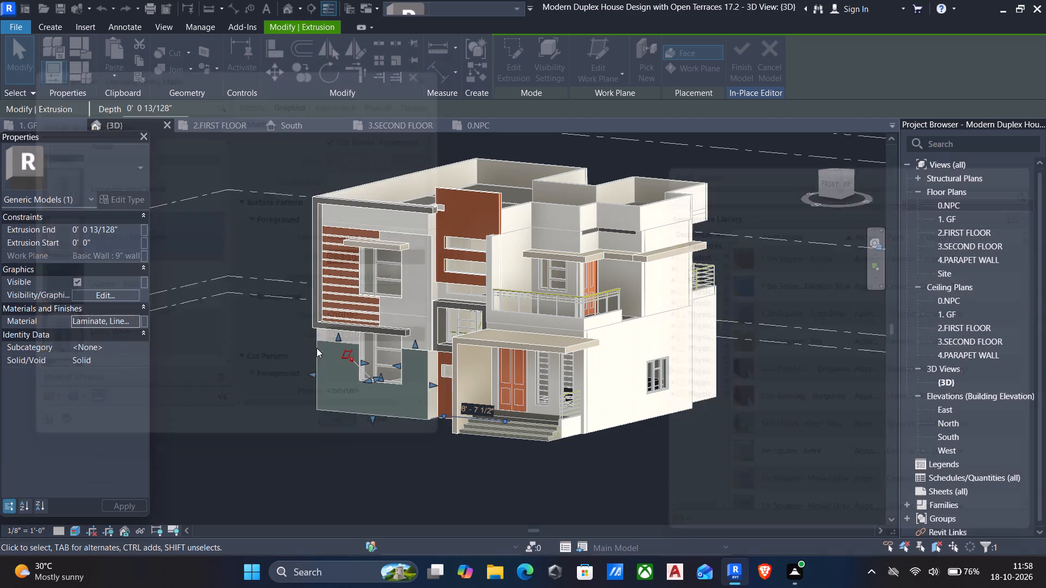
pyautogui.press('Escape')
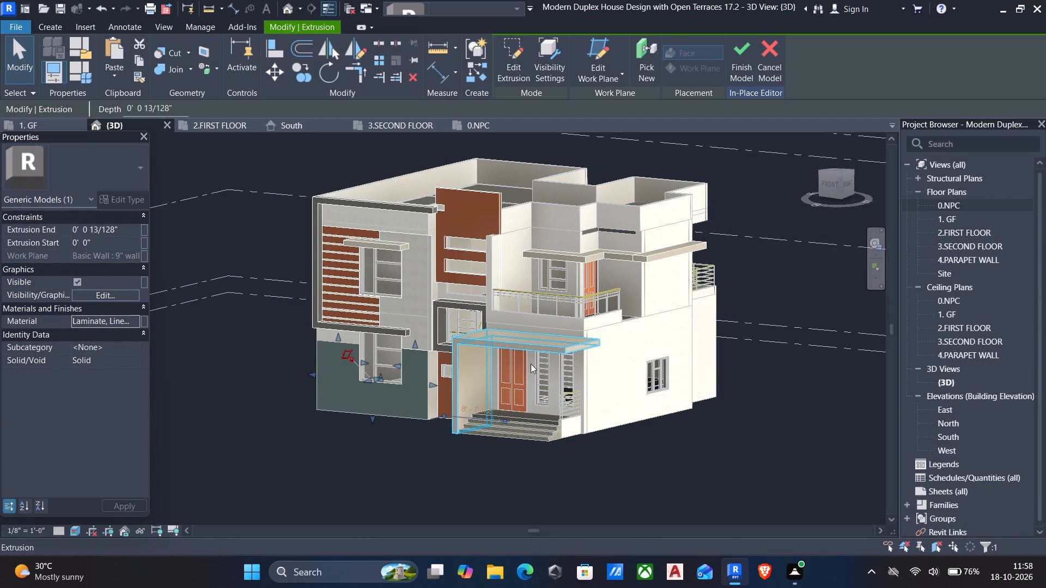
# Find tilee by searching the materials for "tile" and assign it to the lower front wall panel extrusion.
pyautogui.scroll(3, 385, 373)
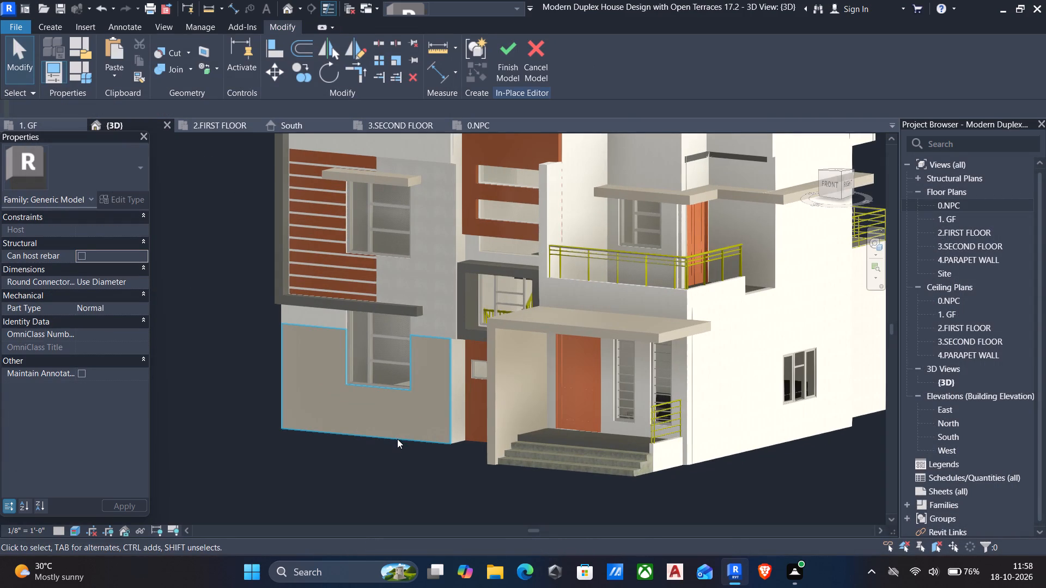
pyautogui.click(397, 439)
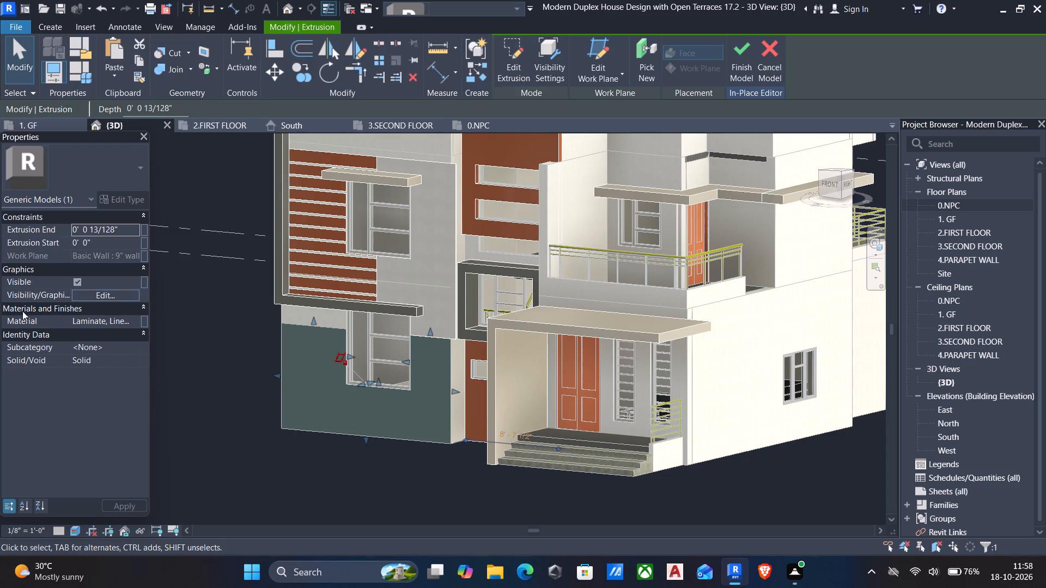
pyautogui.click(135, 318)
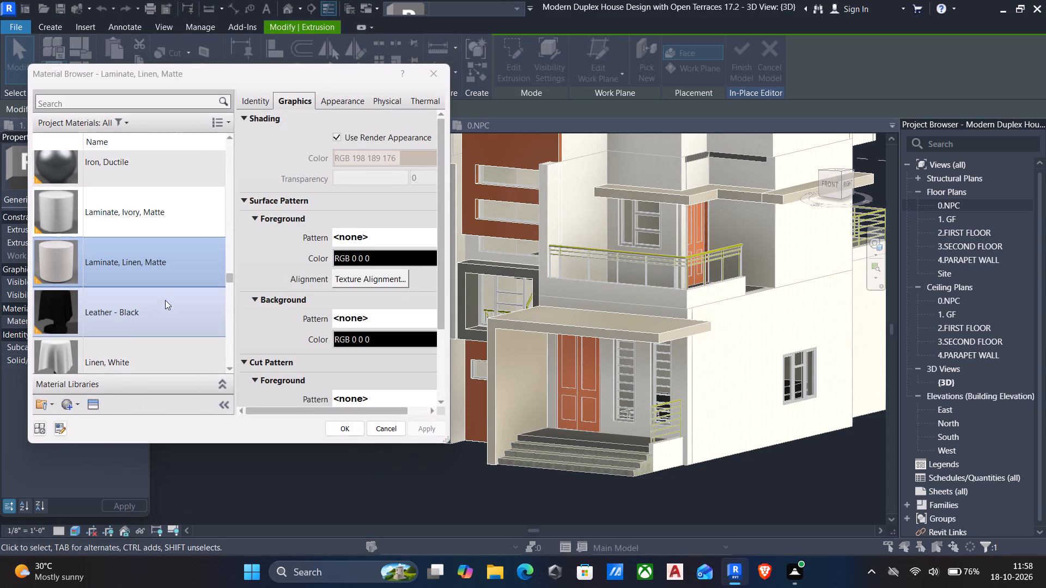
pyautogui.click(125, 105)
pyautogui.write('tik')
pyautogui.press('BackSpace')
pyautogui.write('le')
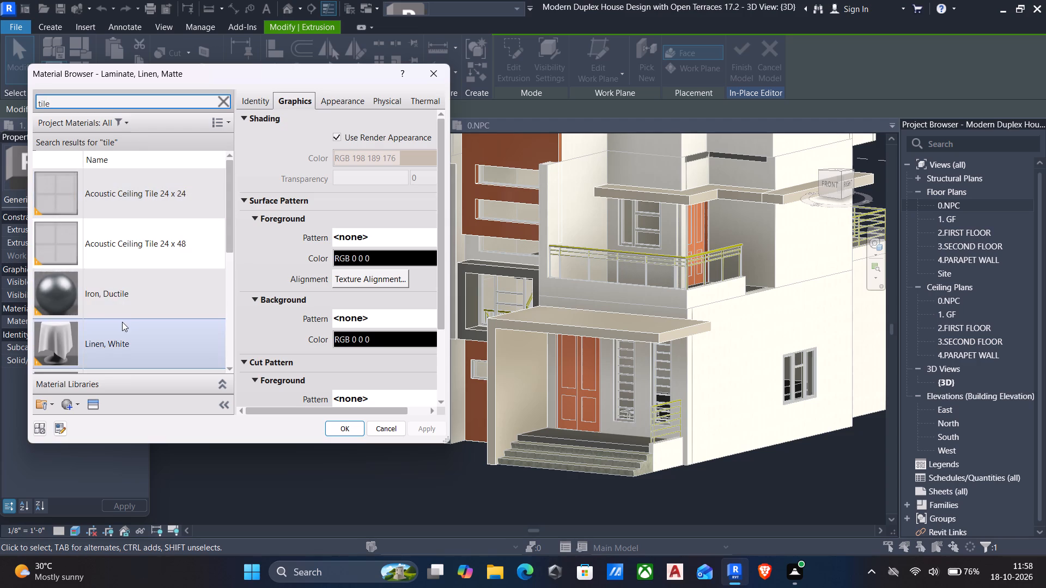
pyautogui.scroll(-10, 127, 318)
pyautogui.click(138, 303)
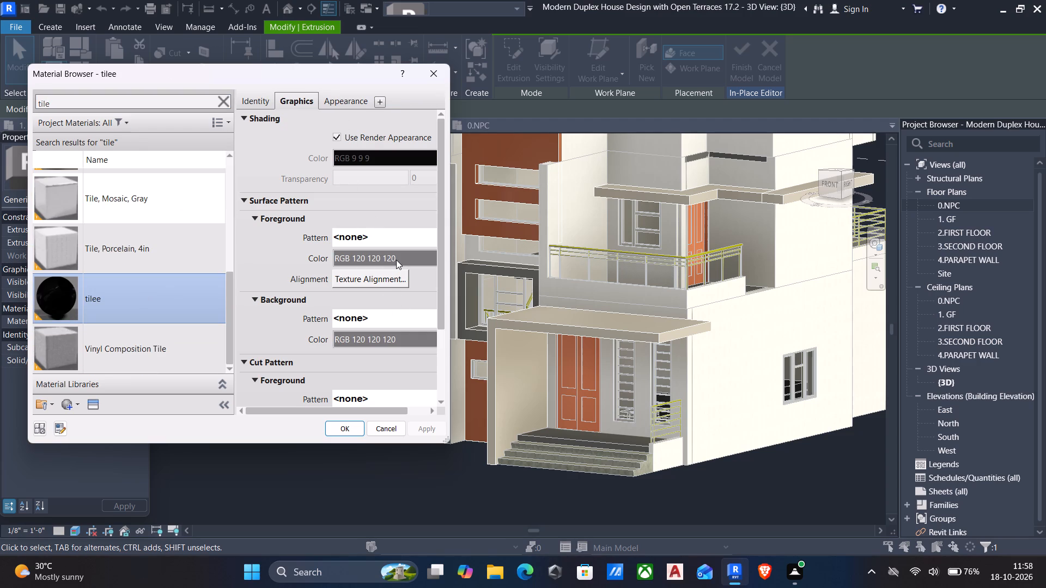
pyautogui.click(350, 108)
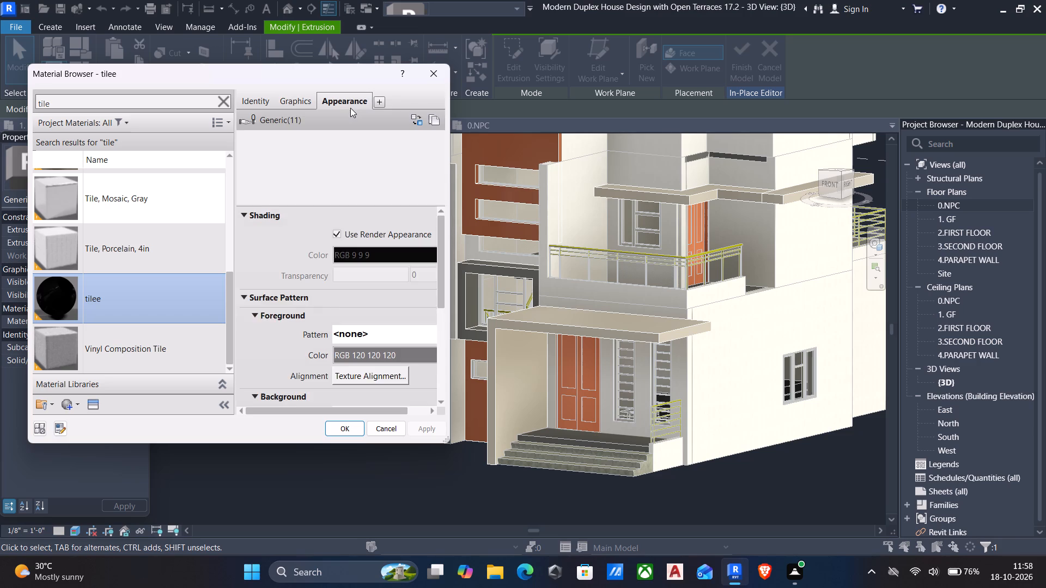
pyautogui.click(313, 101)
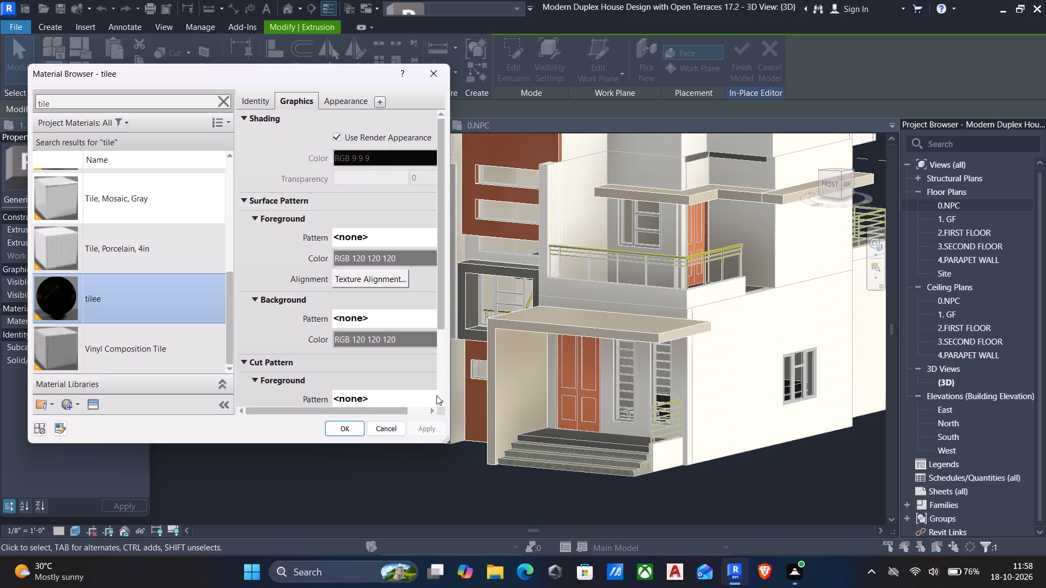
pyautogui.click(351, 422)
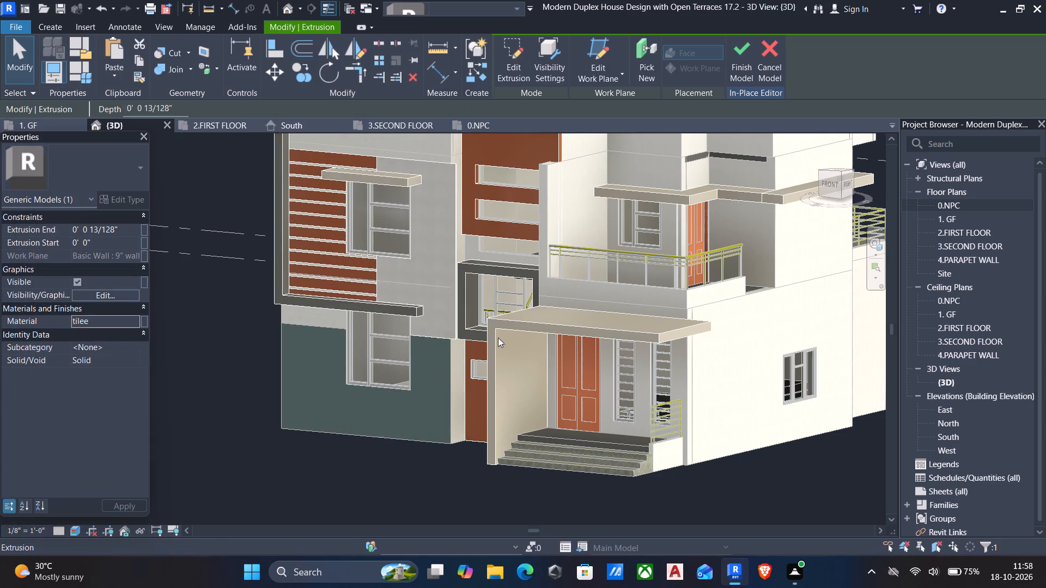
pyautogui.press('Escape')
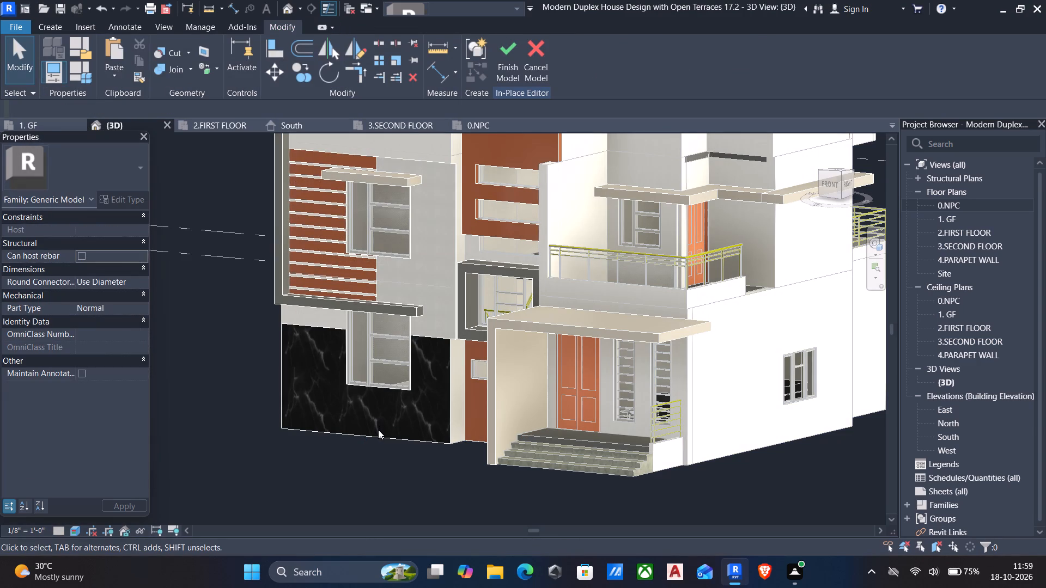
# Examine the black tile panel and the rest of the front facade from several angles.
pyautogui.keyDown('shift'); pyautogui.moveTo(378, 431); pyautogui.dragTo(452, 455, button='middle'); pyautogui.keyUp('shift')
pyautogui.scroll(-2, 452, 455)
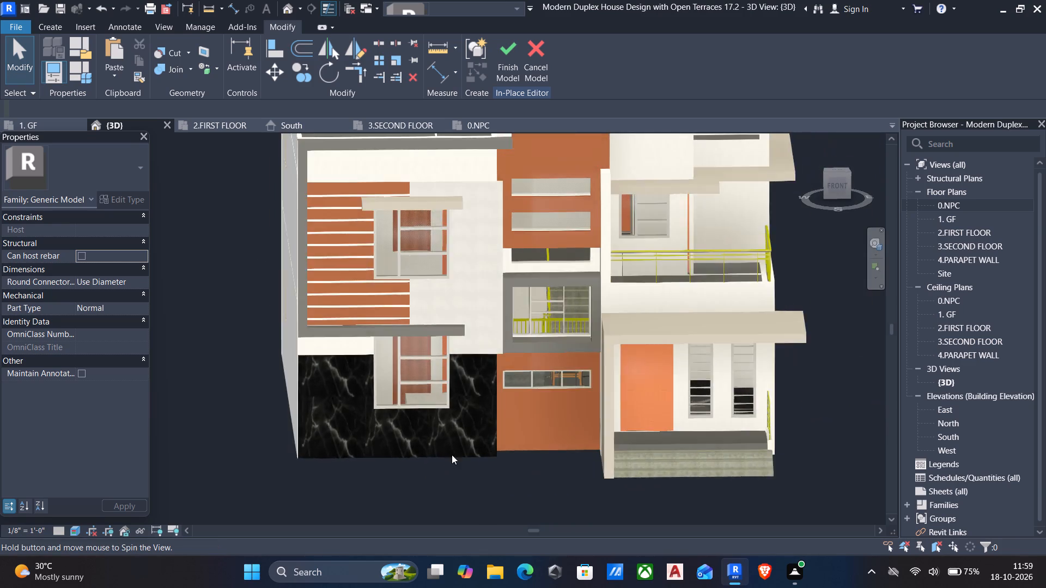
pyautogui.scroll(-1, 452, 455)
pyautogui.moveTo(459, 443); pyautogui.dragTo(395, 446, button='middle')
pyautogui.moveTo(418, 418); pyautogui.dragTo(446, 358, button='middle')
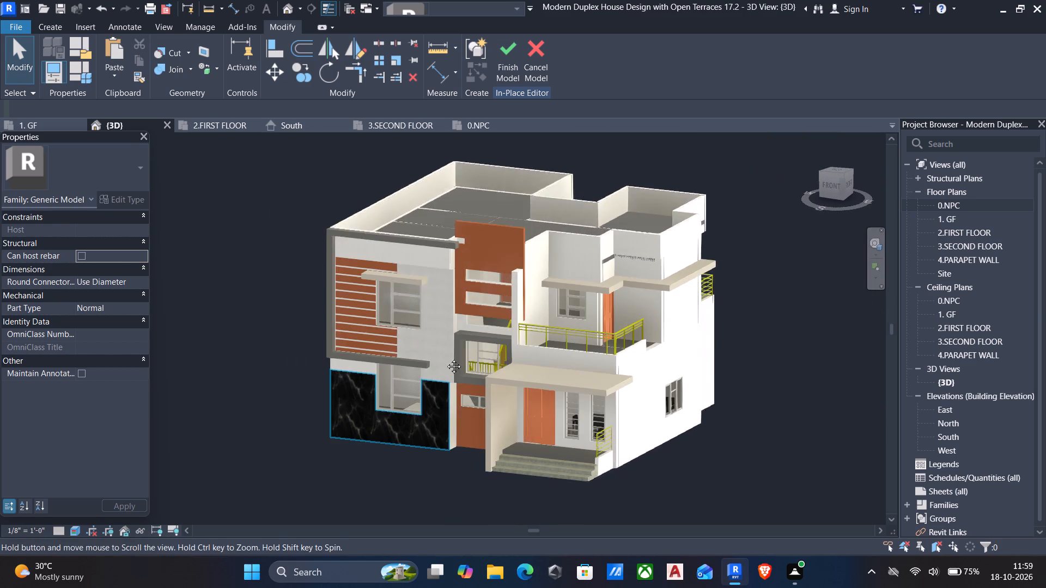
pyautogui.moveTo(446, 358); pyautogui.dragTo(463, 318, button='middle')
pyautogui.keyDown('shift'); pyautogui.moveTo(463, 334); pyautogui.dragTo(489, 307, button='middle'); pyautogui.keyUp('shift')
pyautogui.moveTo(486, 314); pyautogui.dragTo(472, 354, button='middle')
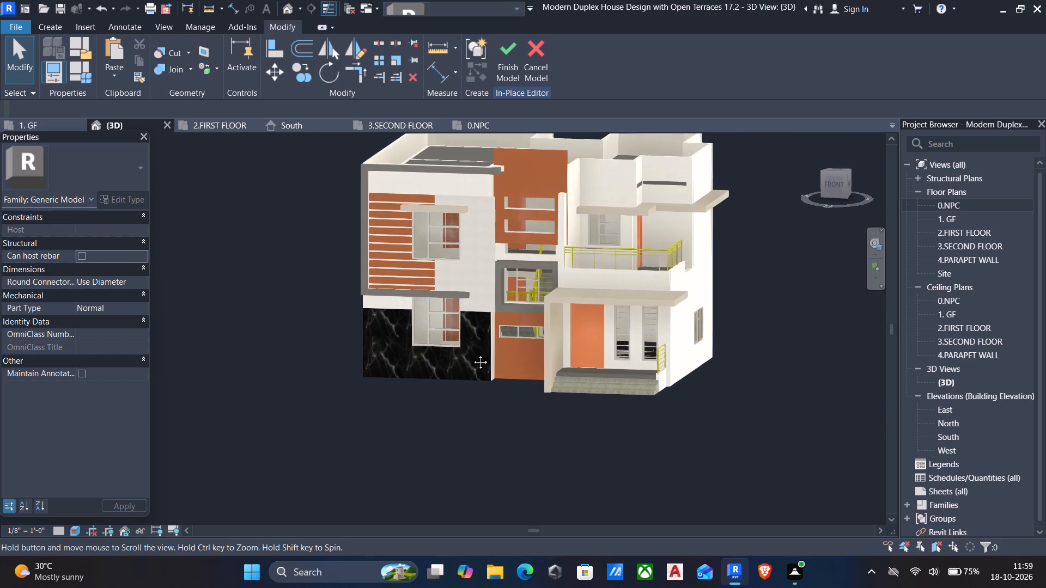
pyautogui.moveTo(472, 354); pyautogui.dragTo(472, 366, button='middle')
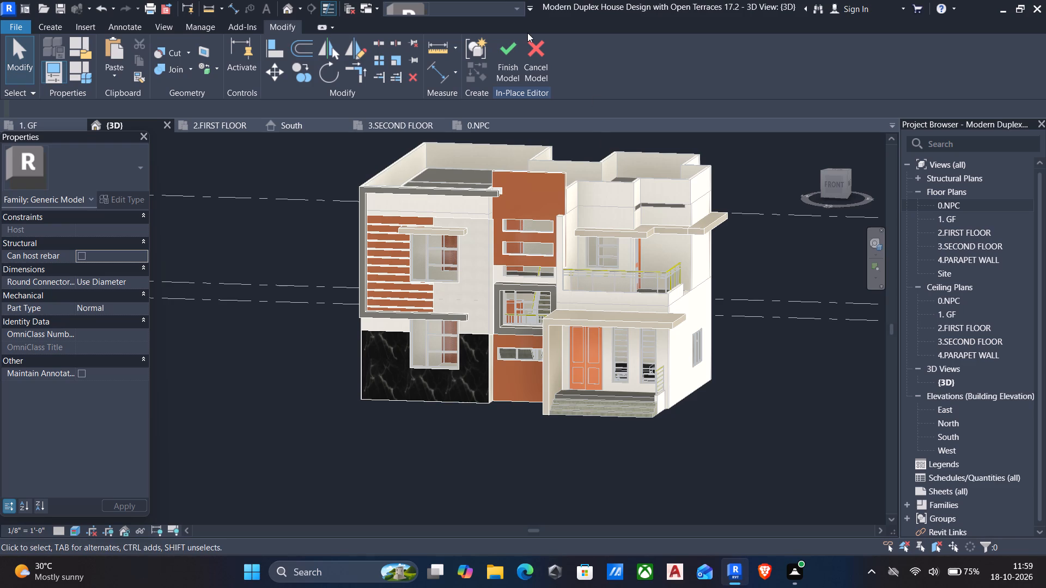
# Finish the in-place model of the lower wall panel.
pyautogui.click(513, 50)
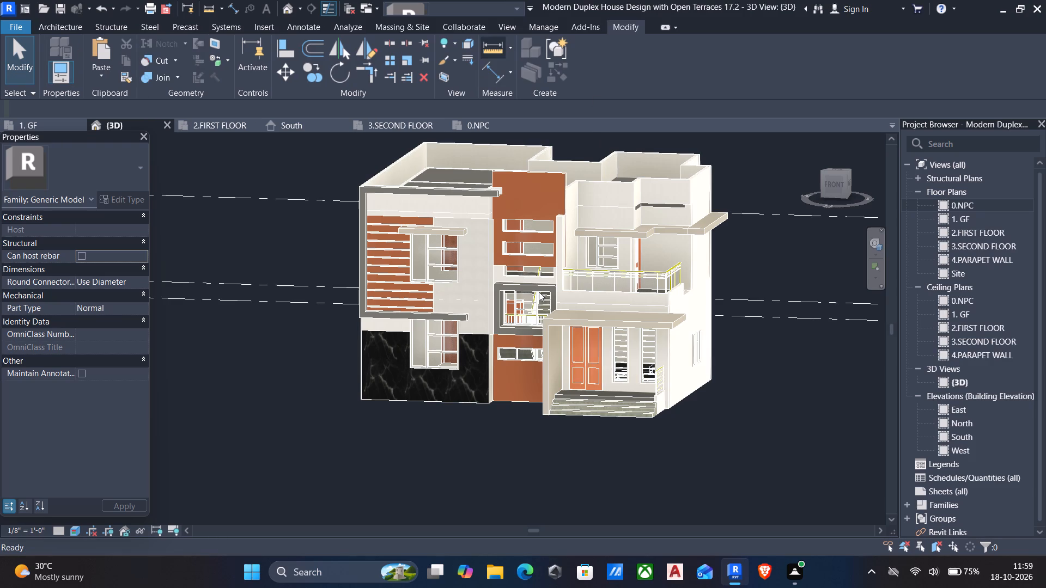
# Open the material choice for the structure layer of the ground floor slab's 6" FLOOR type.
pyautogui.scroll(-1, 759, 393)
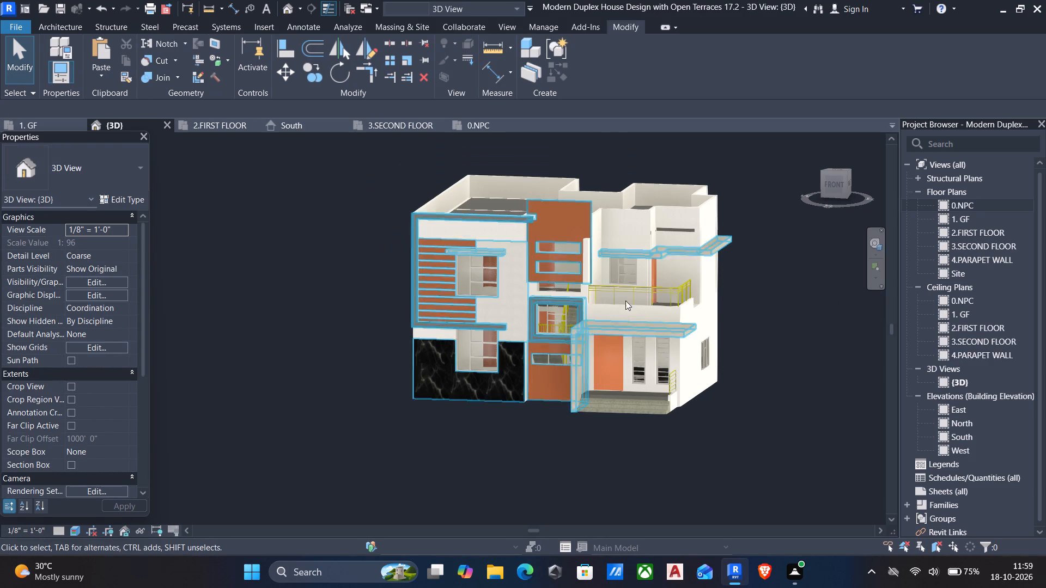
pyautogui.moveTo(615, 349); pyautogui.dragTo(743, 181, button='middle')
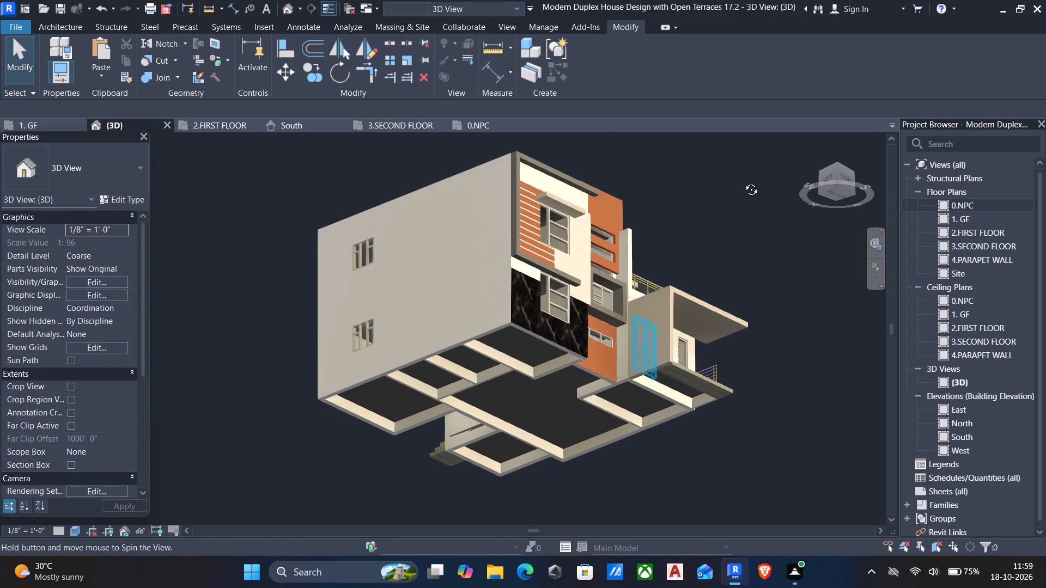
pyautogui.moveTo(743, 181); pyautogui.dragTo(744, 181, button='middle')
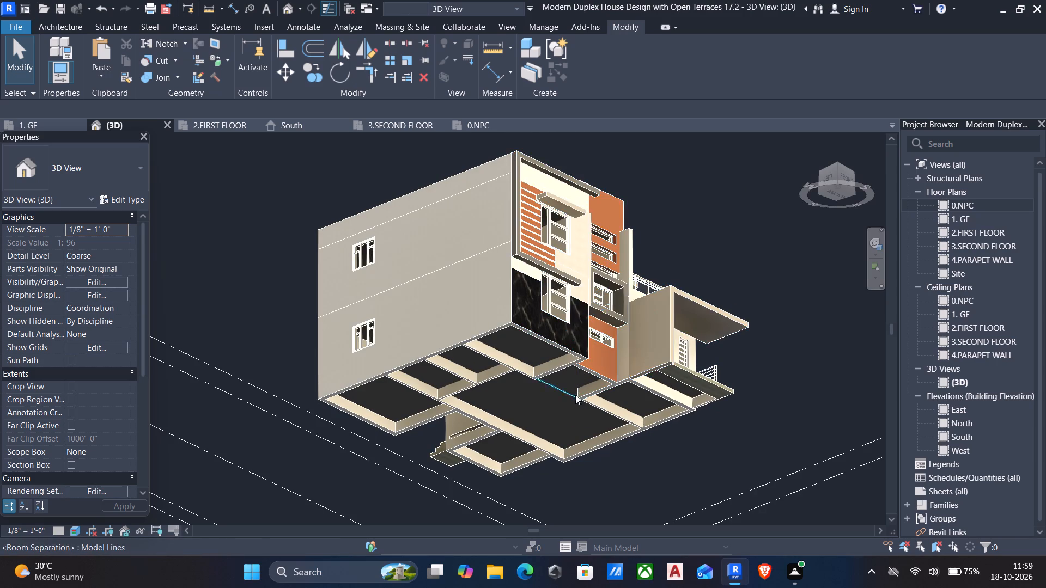
pyautogui.scroll(-1, 574, 397)
pyautogui.keyDown('shift'); pyautogui.moveTo(568, 413); pyautogui.dragTo(721, 323, button='middle'); pyautogui.keyUp('shift')
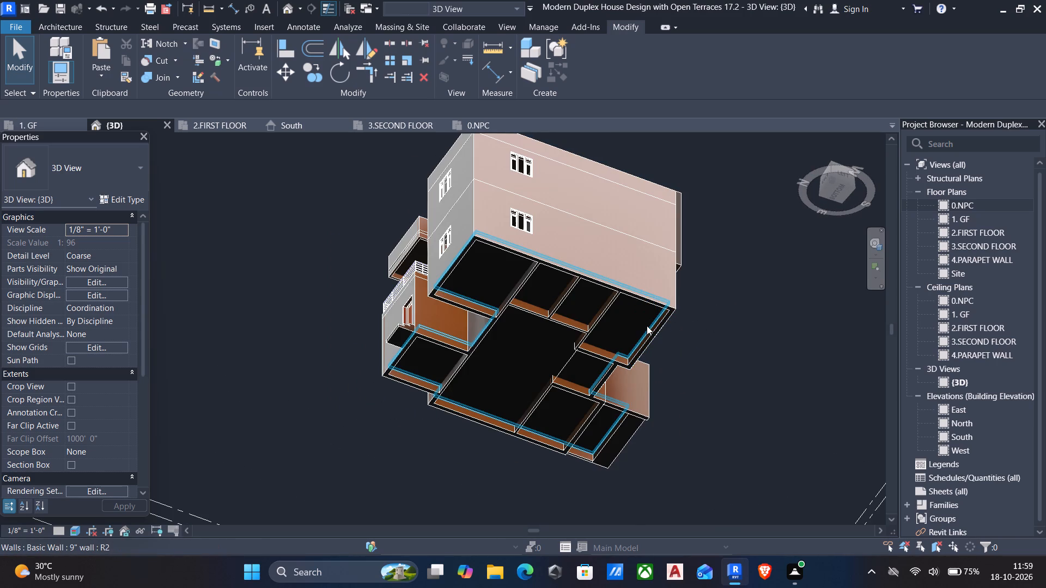
pyautogui.click(647, 326)
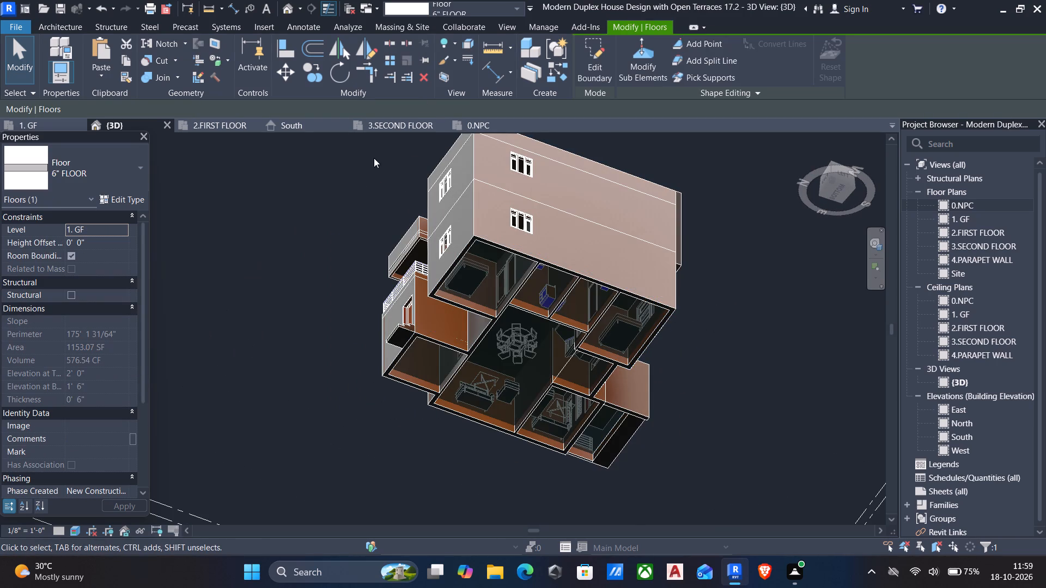
pyautogui.click(134, 195)
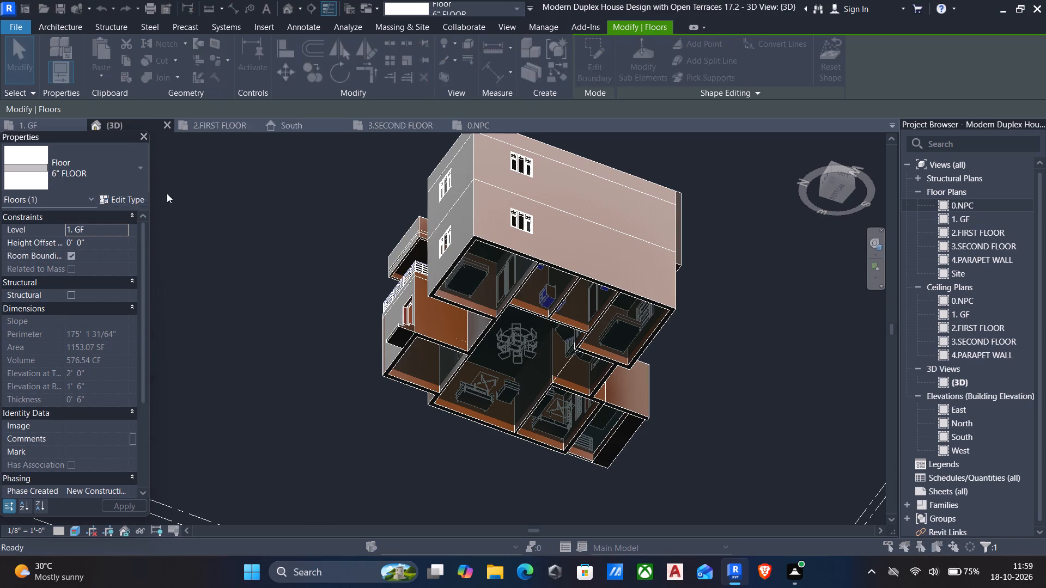
pyautogui.click(872, 202)
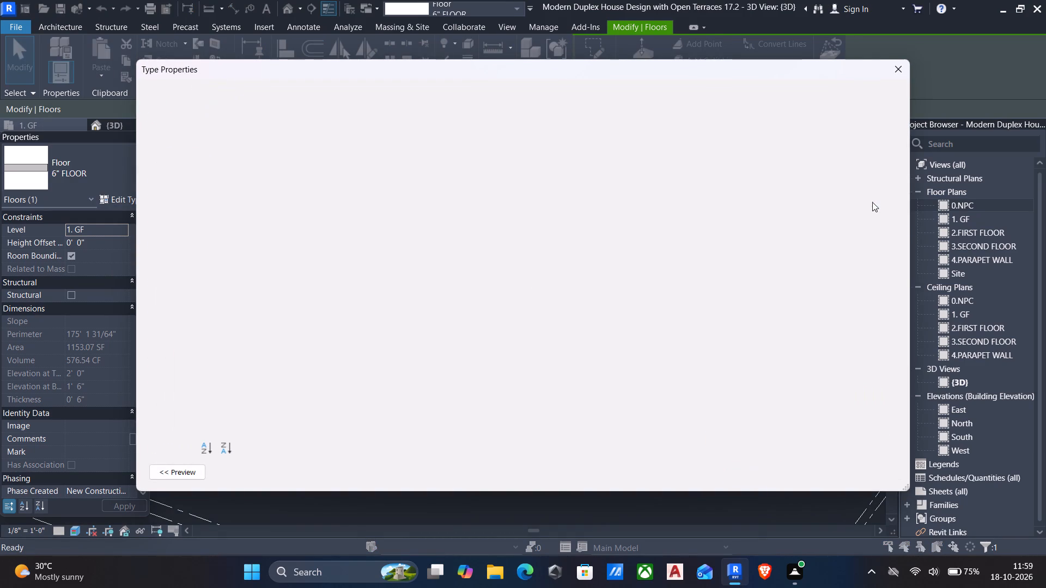
pyautogui.click(459, 199)
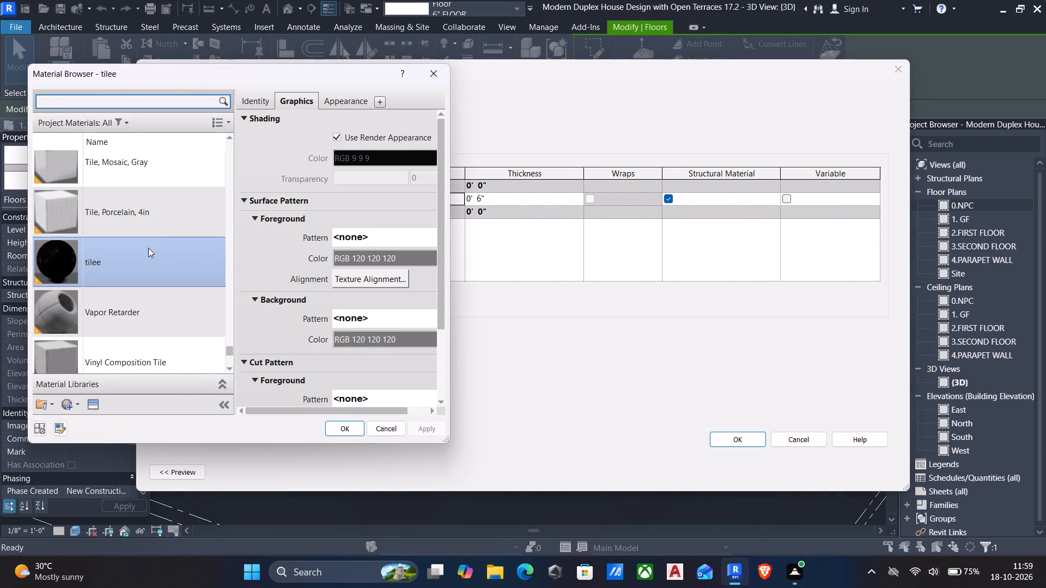
# Look through the project materials for a suitable replacement for tilee on the floor's structure layer.
pyautogui.scroll(12, 148, 248)
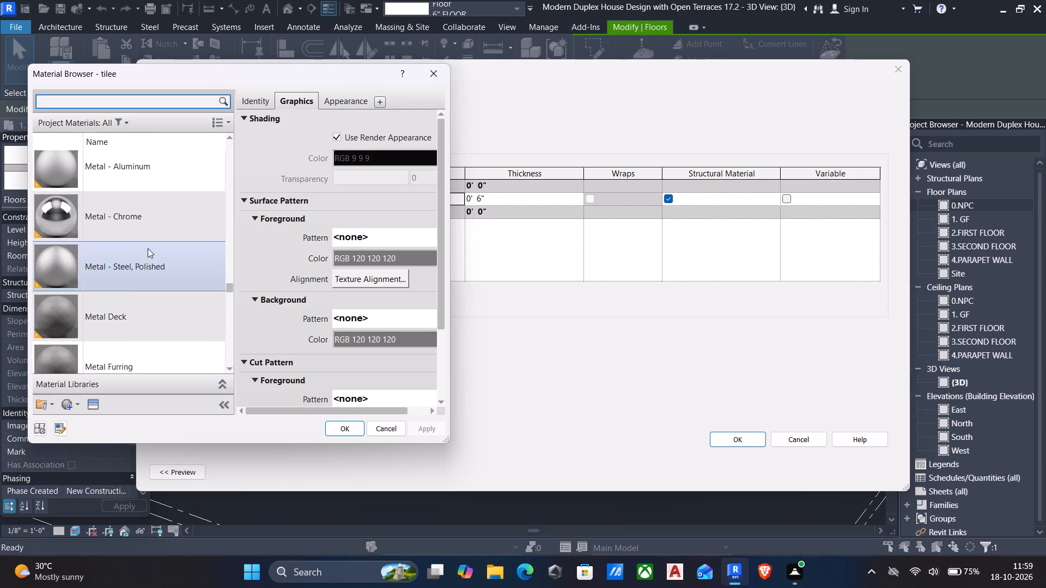
pyautogui.scroll(13, 148, 248)
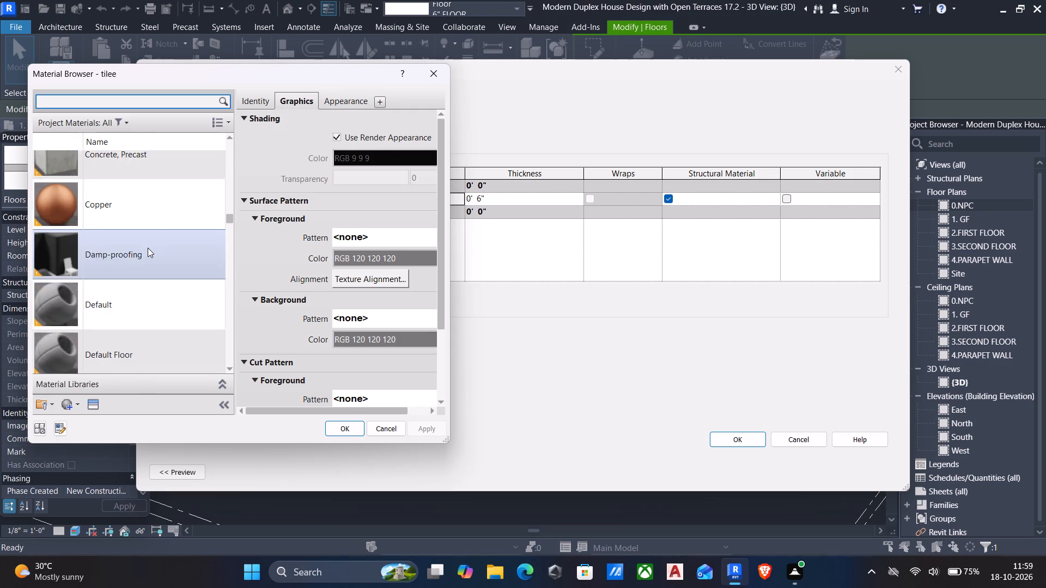
pyautogui.scroll(19, 148, 248)
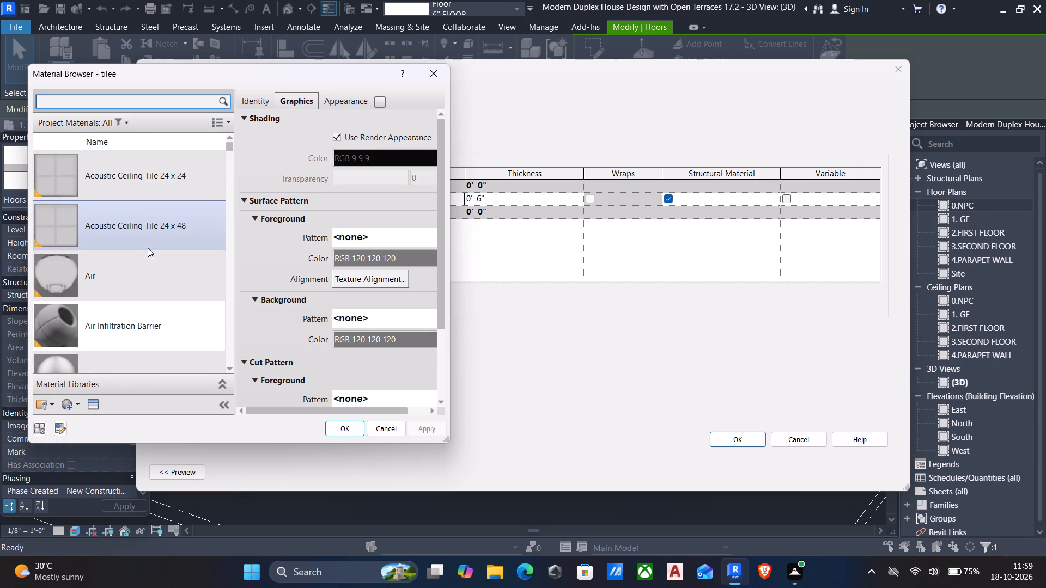
pyautogui.scroll(-6, 148, 248)
pyautogui.scroll(-18, 141, 265)
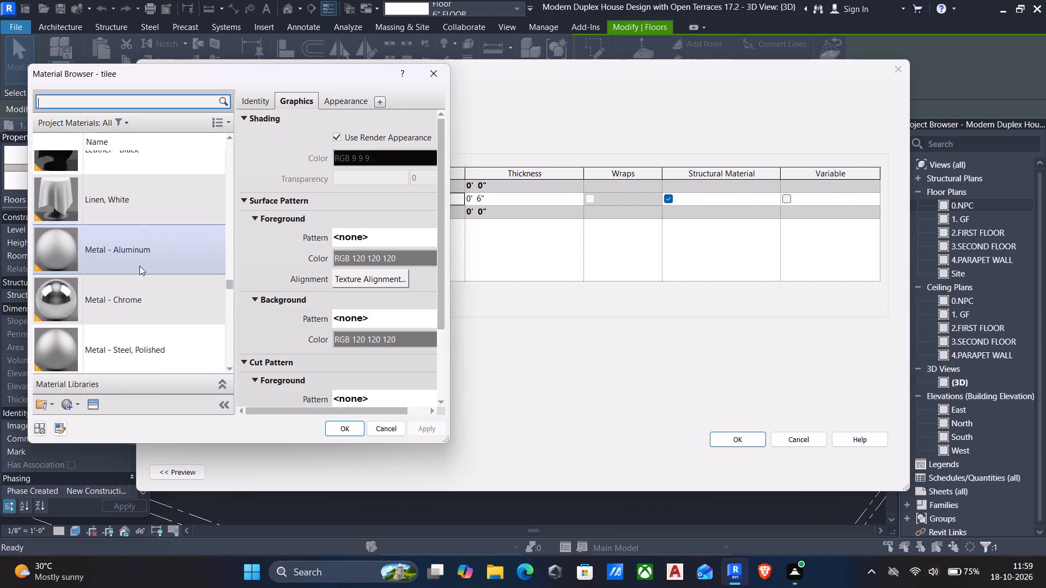
pyautogui.scroll(-11, 139, 266)
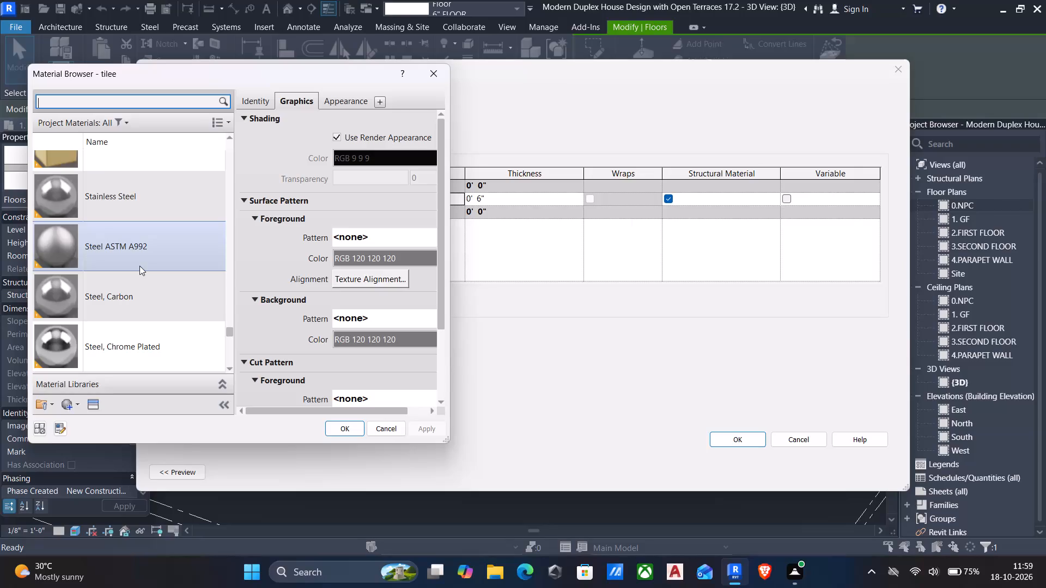
pyautogui.scroll(-2, 139, 266)
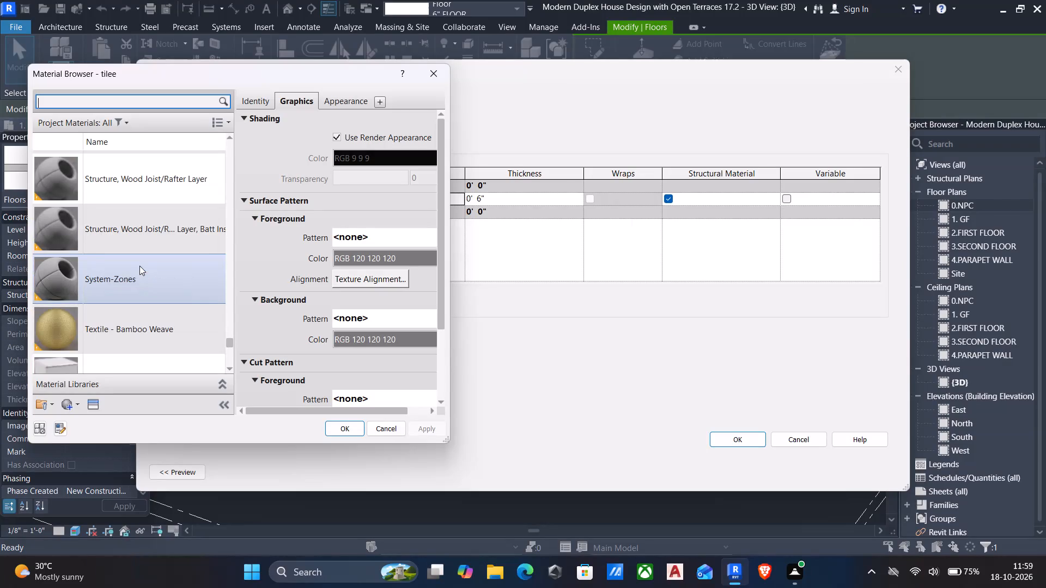
pyautogui.scroll(-3, 139, 266)
pyautogui.scroll(3, 139, 266)
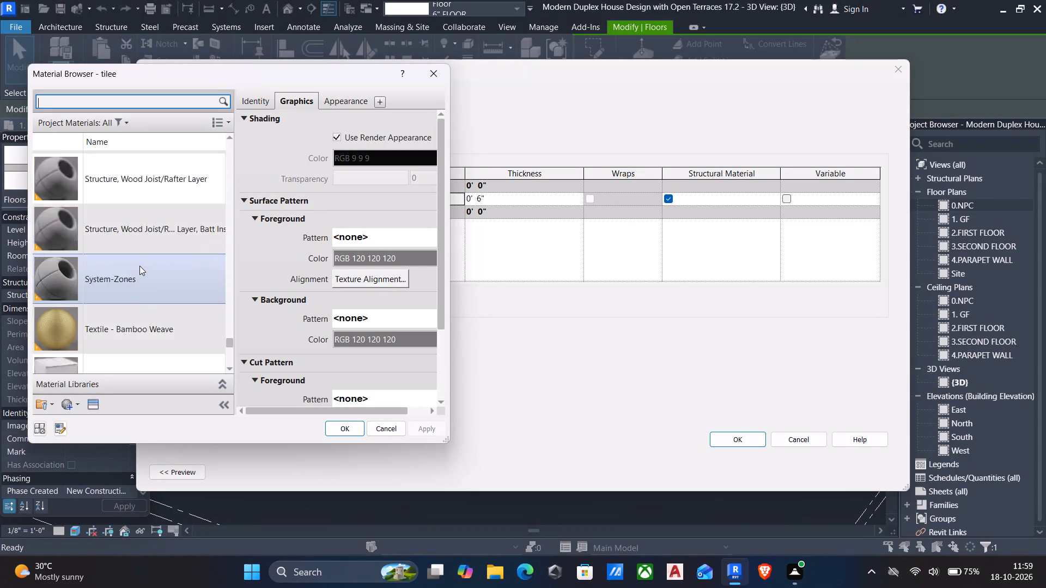
pyautogui.scroll(2, 139, 266)
pyautogui.scroll(-9, 139, 266)
pyautogui.scroll(3, 139, 266)
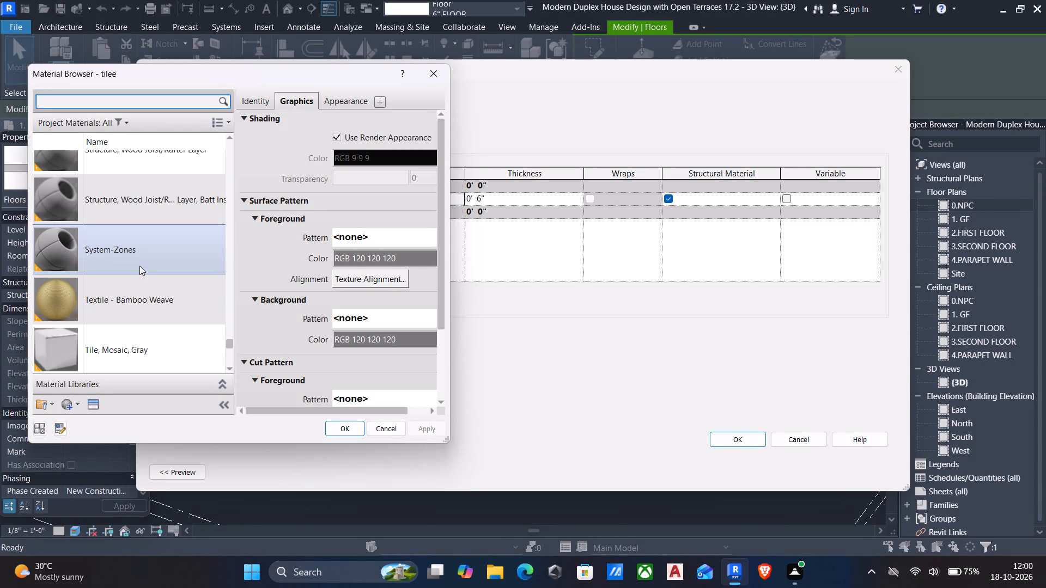
pyautogui.scroll(5, 139, 266)
pyautogui.scroll(-1, 139, 266)
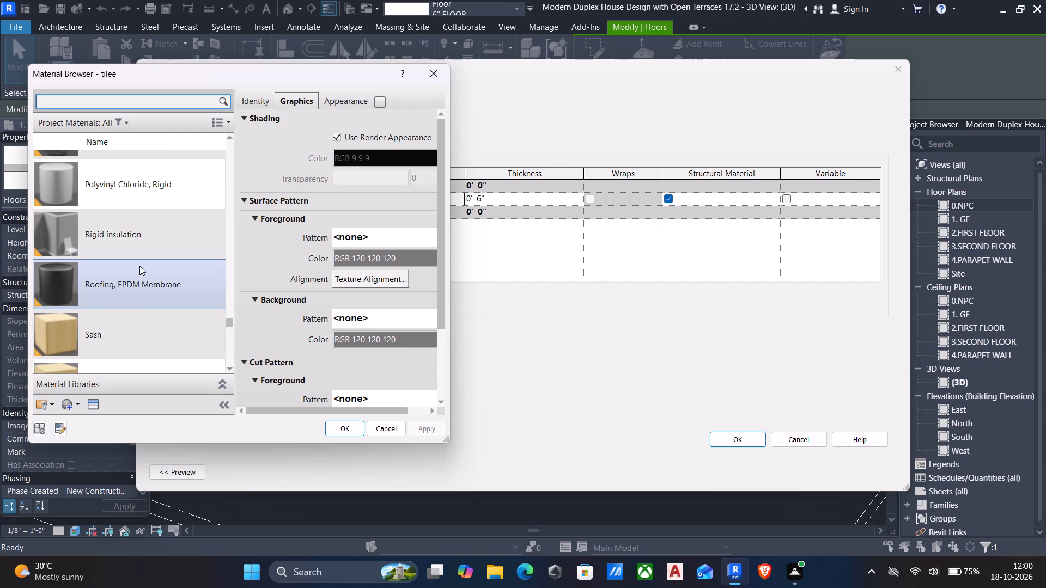
pyautogui.scroll(-4, 139, 266)
pyautogui.scroll(3, 139, 266)
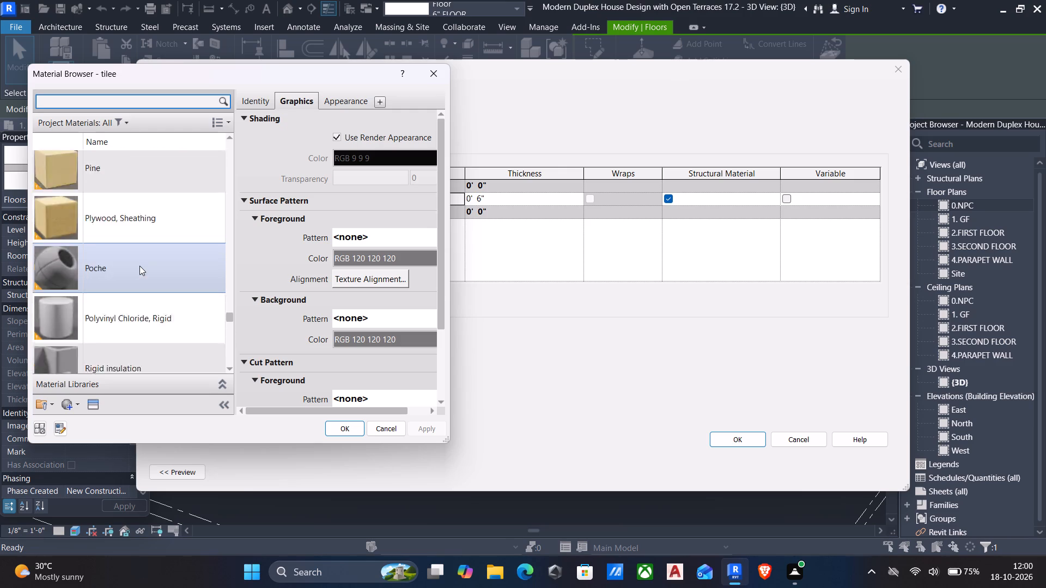
pyautogui.scroll(13, 139, 266)
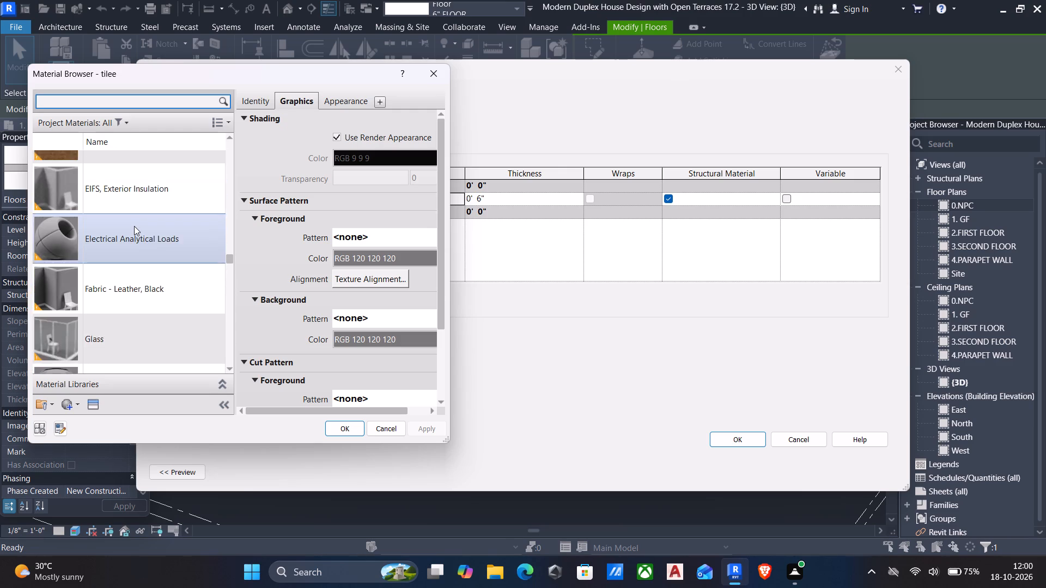
pyautogui.scroll(1, 134, 226)
pyautogui.scroll(-5, 134, 226)
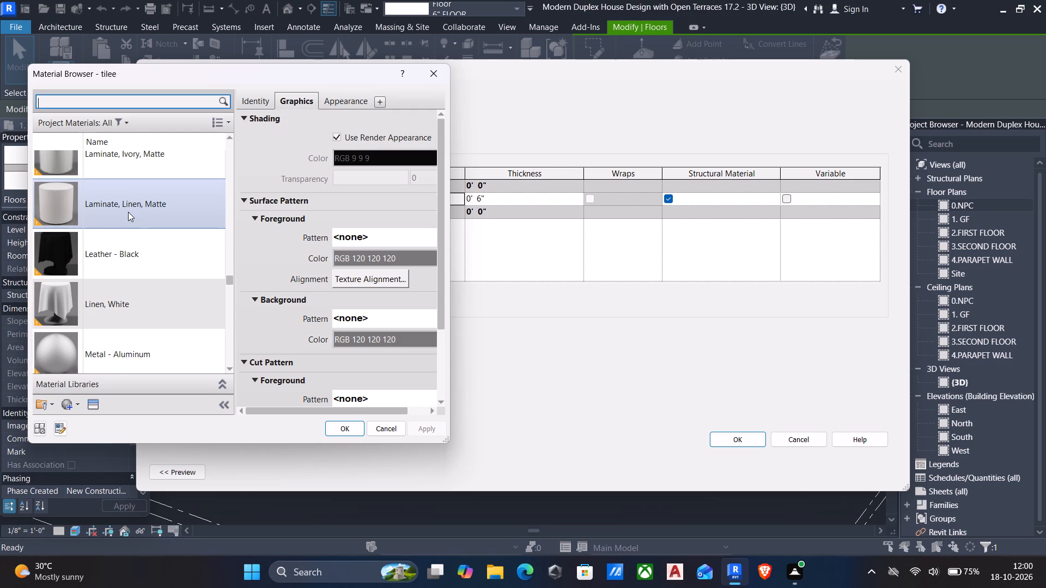
pyautogui.scroll(1, 128, 212)
# Make Gypsum Wall Board use its render appearance for shading and assign it to the 6" FLOOR structure layer.
pyautogui.click(131, 203)
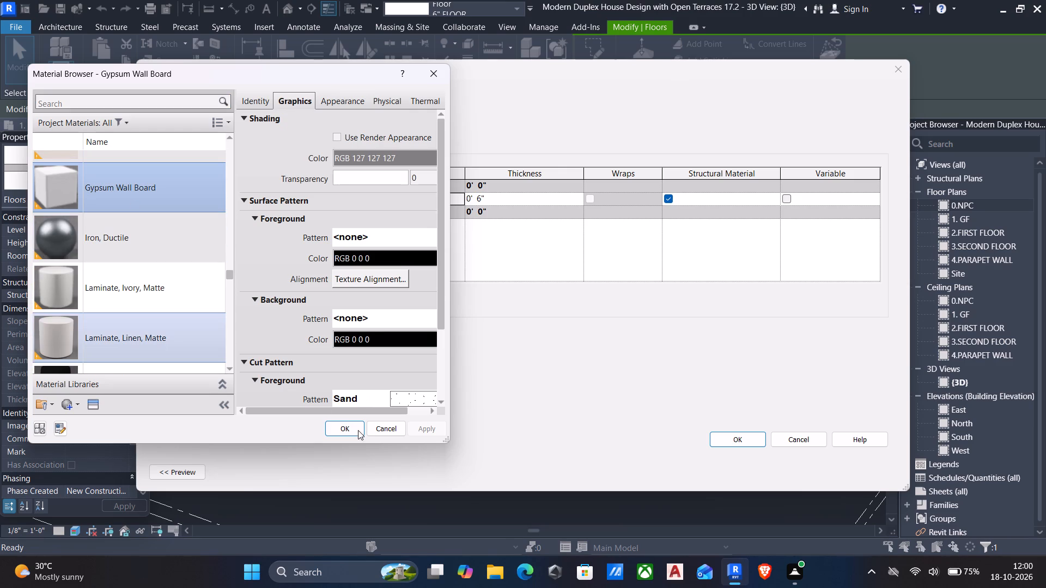
pyautogui.click(337, 101)
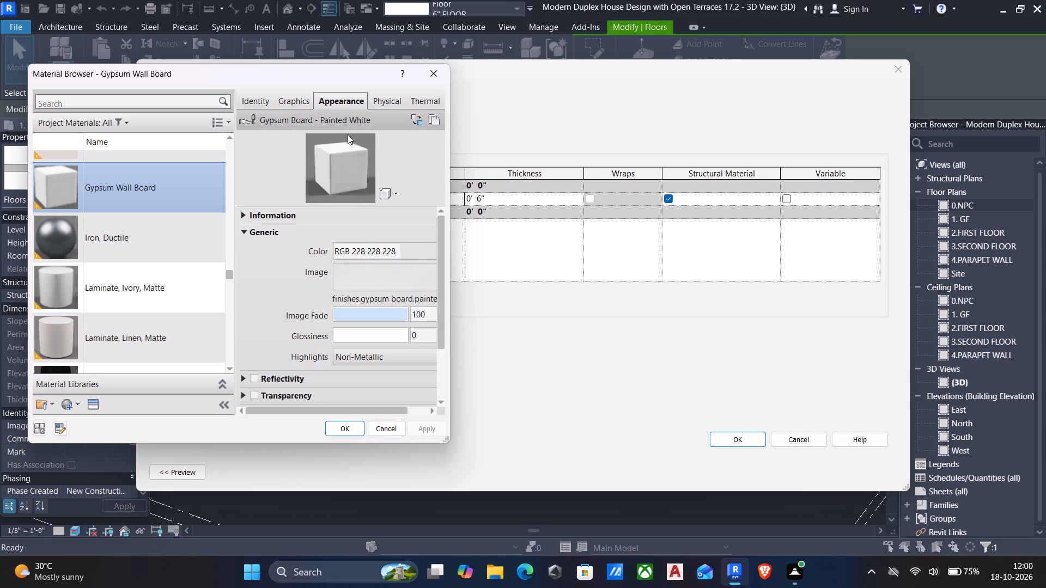
pyautogui.click(299, 106)
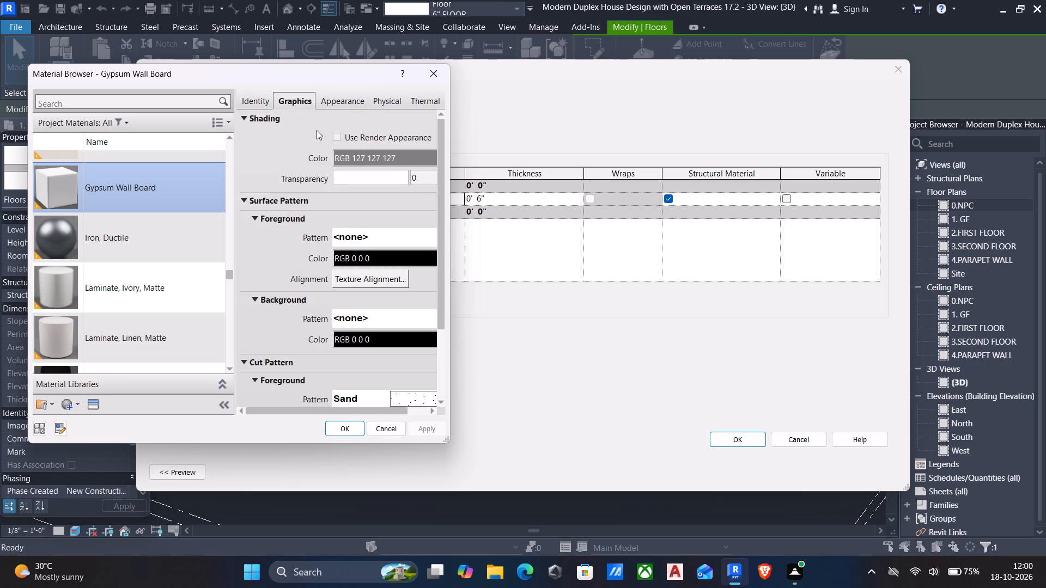
pyautogui.click(331, 135)
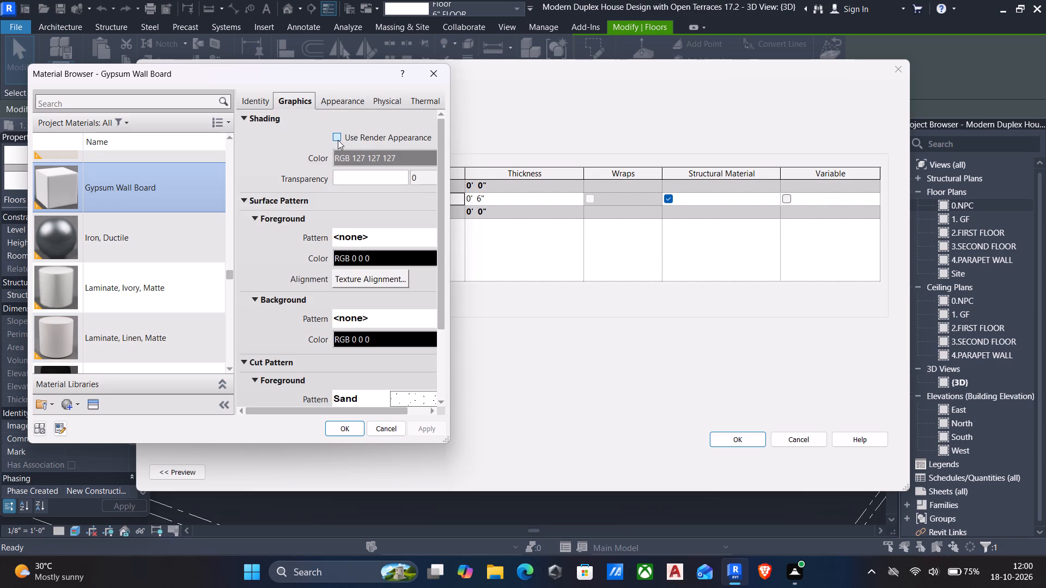
pyautogui.click(338, 140)
pyautogui.click(346, 100)
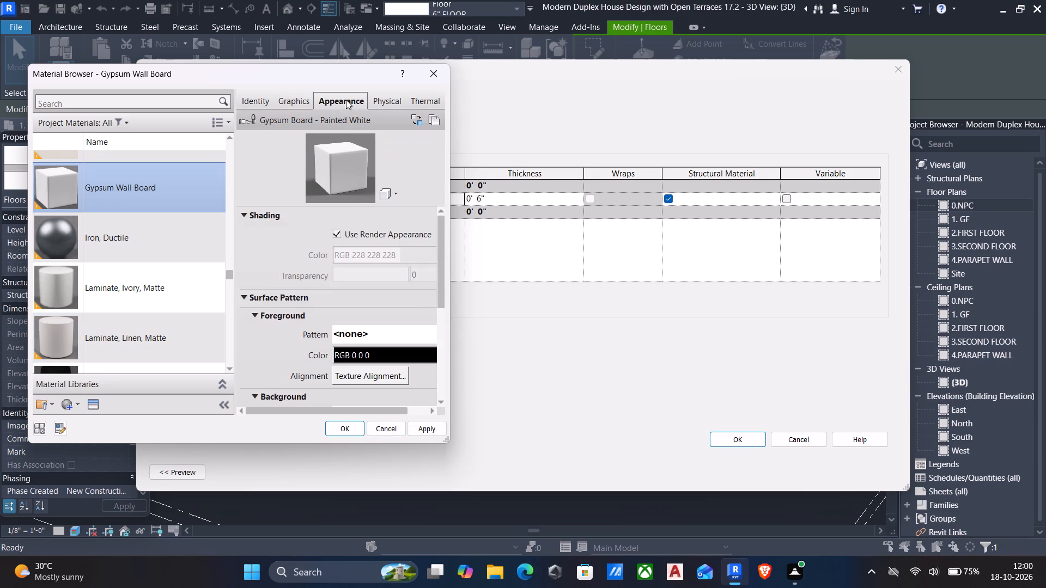
pyautogui.click(418, 430)
pyautogui.click(357, 428)
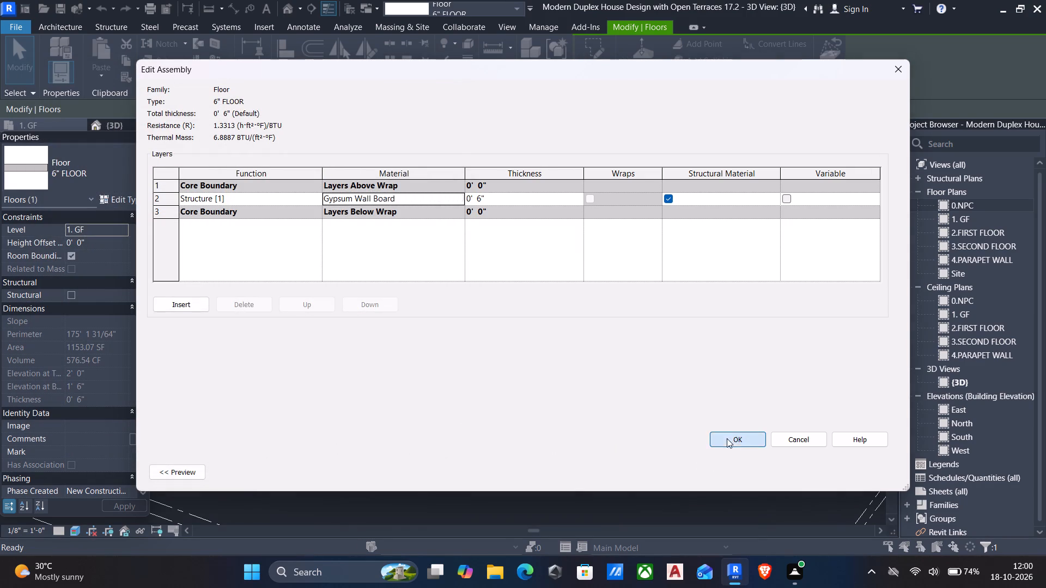
pyautogui.click(727, 438)
pyautogui.click(880, 473)
pyautogui.click(751, 467)
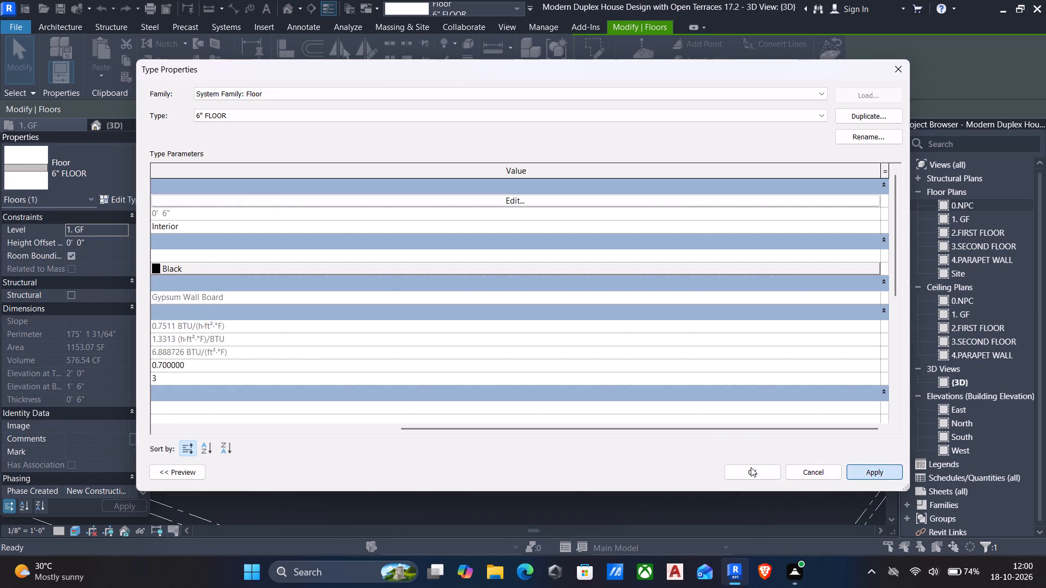
pyautogui.scroll(-1, 494, 293)
pyautogui.press('Escape')
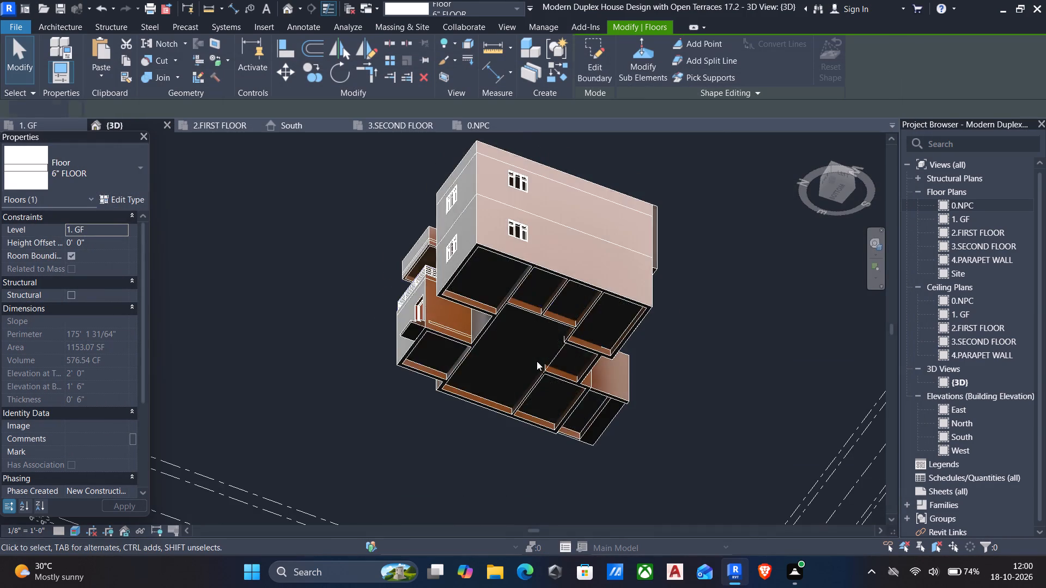
# Examine the slab underside, the front facade and the entrance side of the house from several angles.
pyautogui.scroll(3, 537, 362)
pyautogui.keyDown('shift'); pyautogui.moveTo(524, 363); pyautogui.dragTo(609, 432, button='middle'); pyautogui.keyUp('shift')
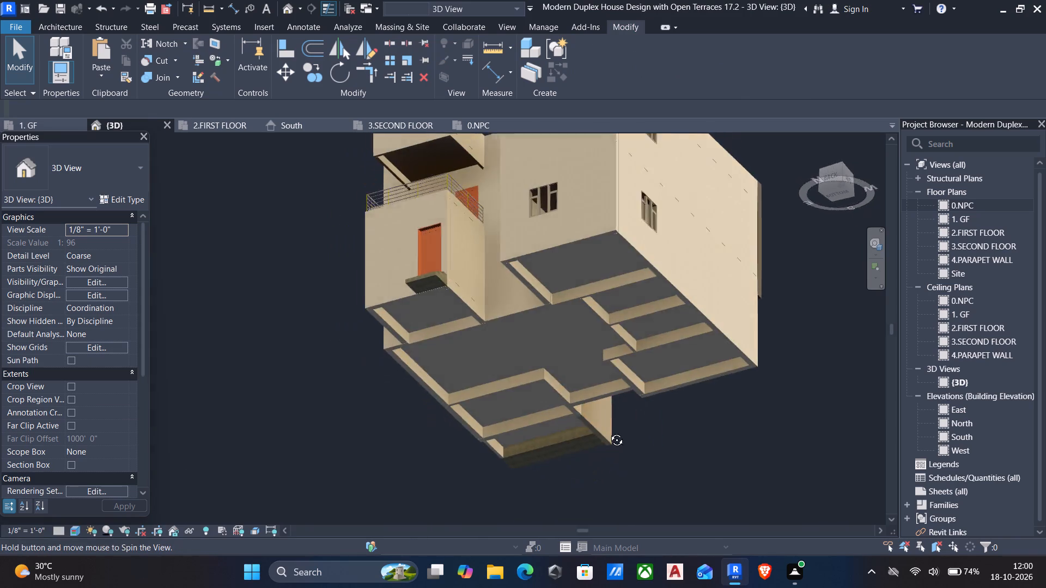
pyautogui.keyDown('shift'); pyautogui.moveTo(609, 432); pyautogui.dragTo(934, 587, button='middle'); pyautogui.keyUp('shift')
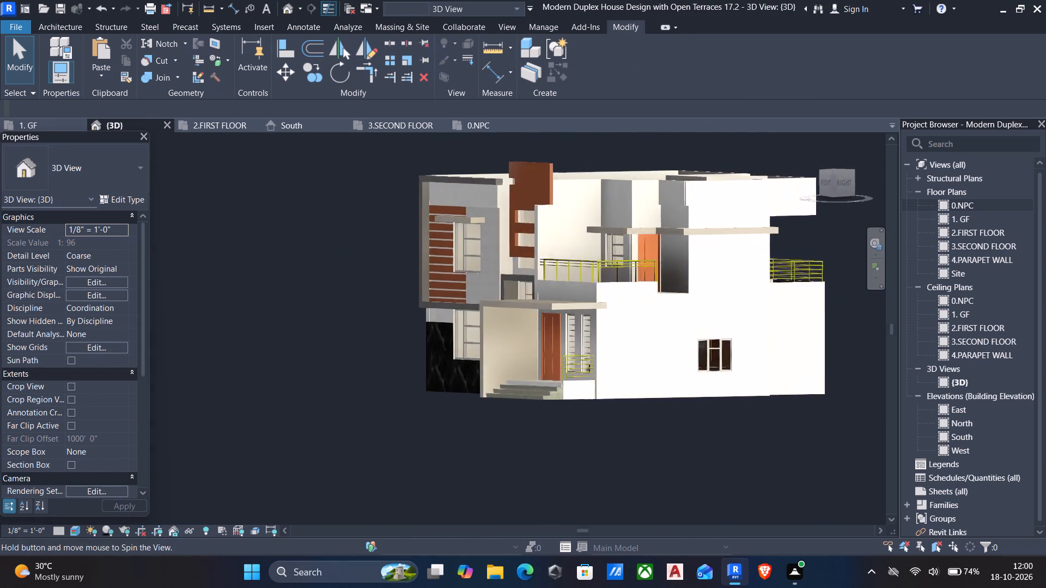
pyautogui.keyDown('shift'); pyautogui.moveTo(934, 587); pyautogui.dragTo(949, 587, button='middle'); pyautogui.keyUp('shift')
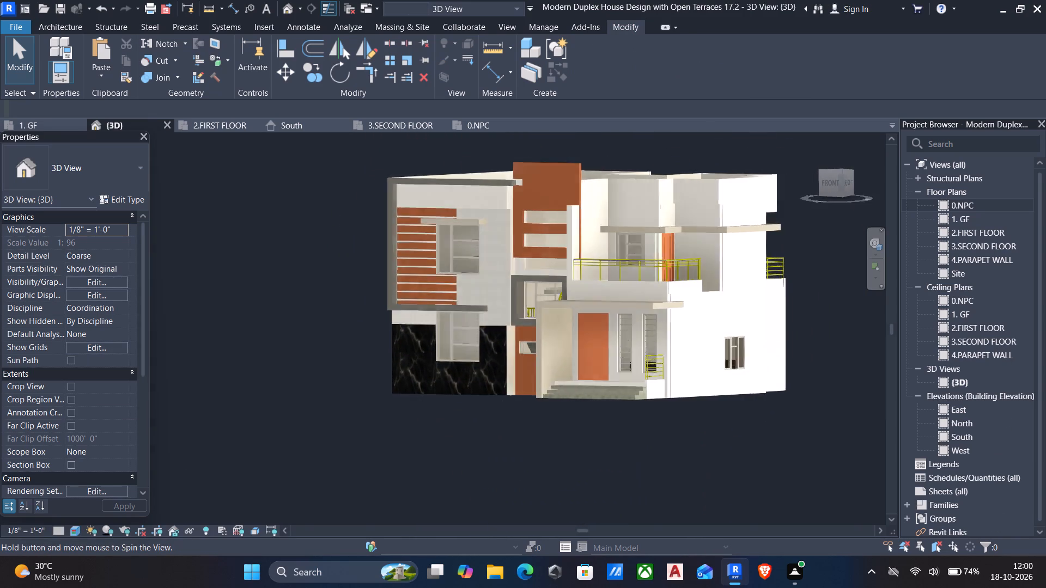
pyautogui.keyDown('shift'); pyautogui.moveTo(949, 587); pyautogui.dragTo(921, 587, button='middle'); pyautogui.keyUp('shift')
pyautogui.scroll(-3, 706, 239)
pyautogui.keyDown('shift'); pyautogui.moveTo(434, 261); pyautogui.dragTo(563, 504, button='middle'); pyautogui.keyUp('shift')
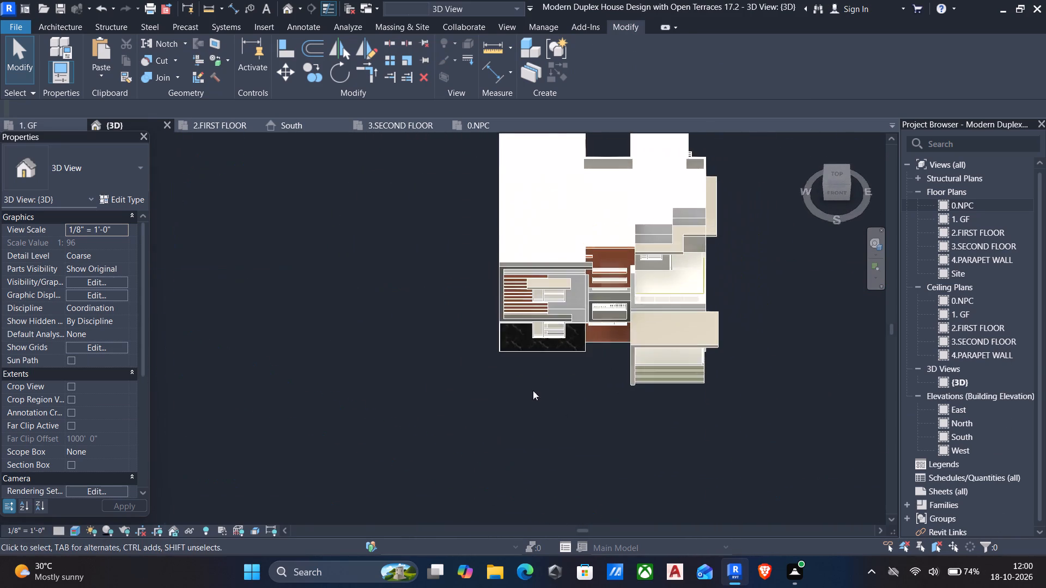
pyautogui.keyDown('shift'); pyautogui.moveTo(524, 387); pyautogui.dragTo(460, 240, button='middle'); pyautogui.keyUp('shift')
# Paint the three risers of the front entrance steps with Gypsum Wall Board.
pyautogui.scroll(4, 594, 392)
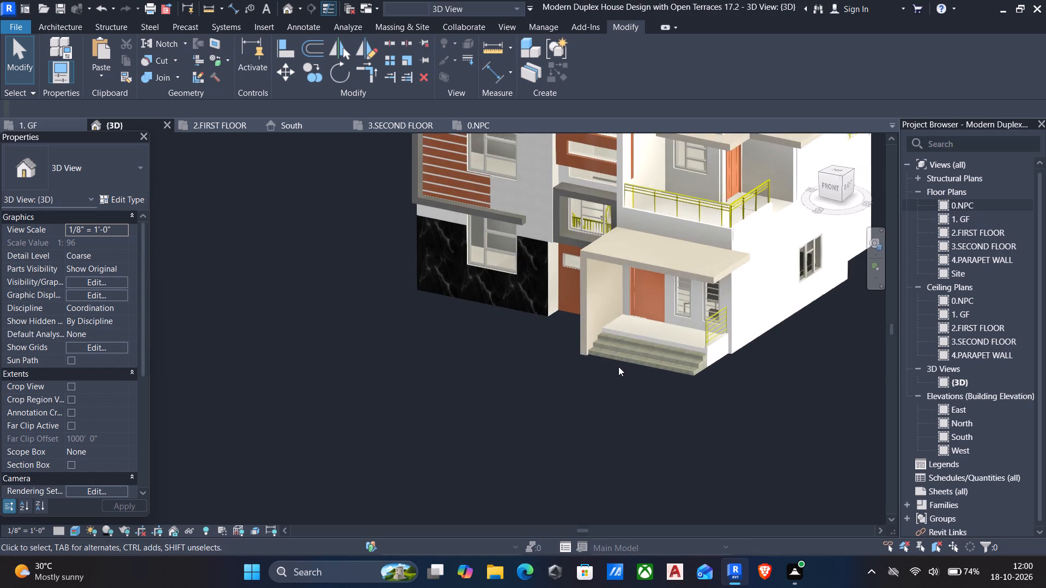
pyautogui.scroll(9, 642, 333)
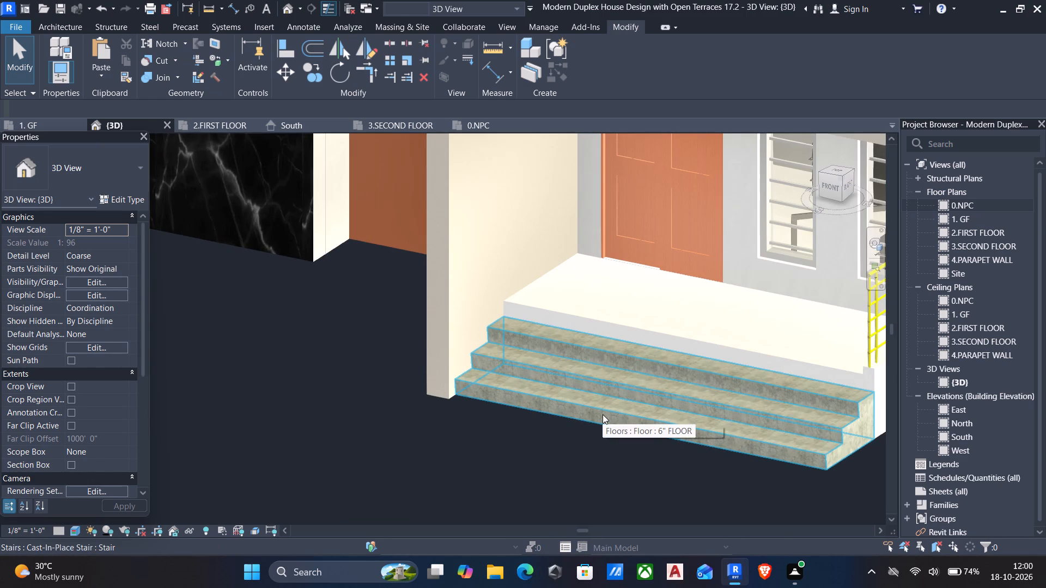
pyautogui.write('pt')
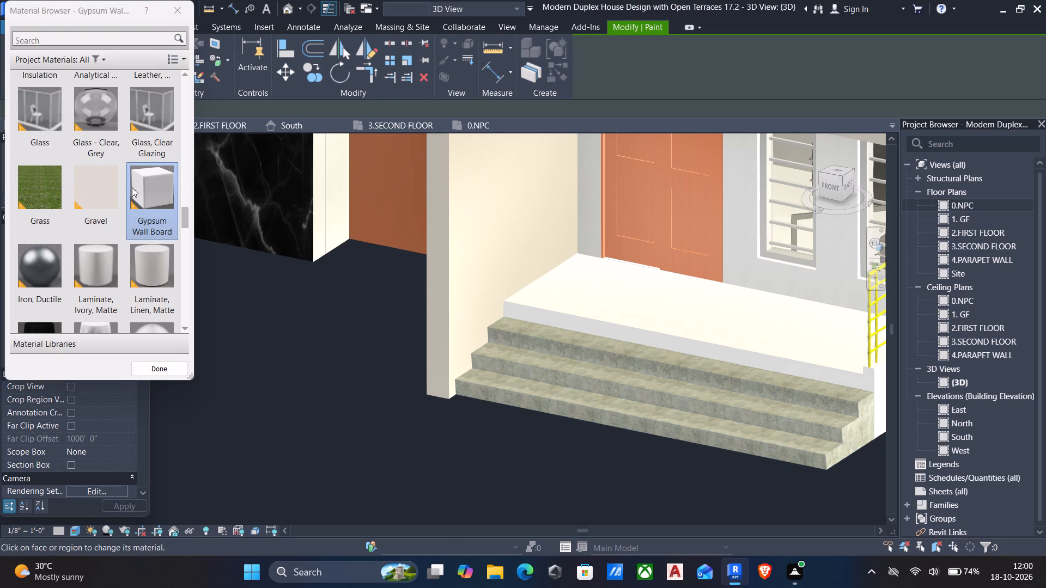
pyautogui.click(144, 192)
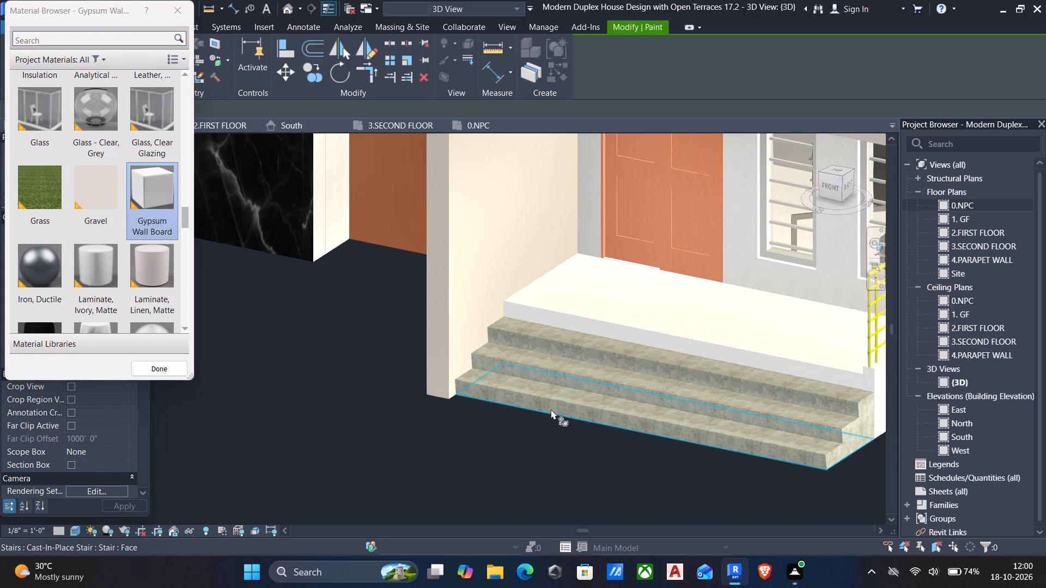
pyautogui.click(554, 402)
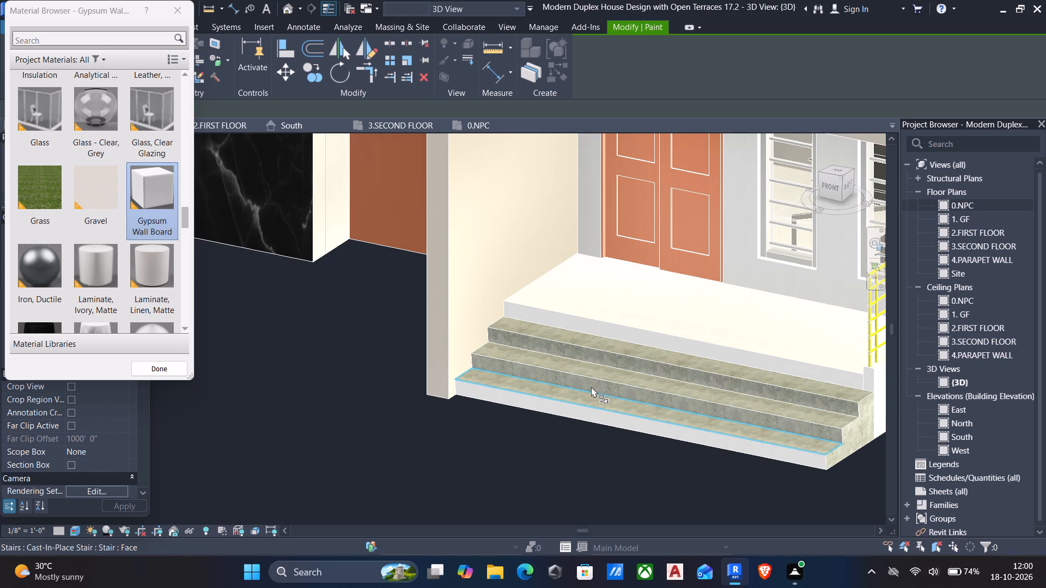
pyautogui.click(607, 389)
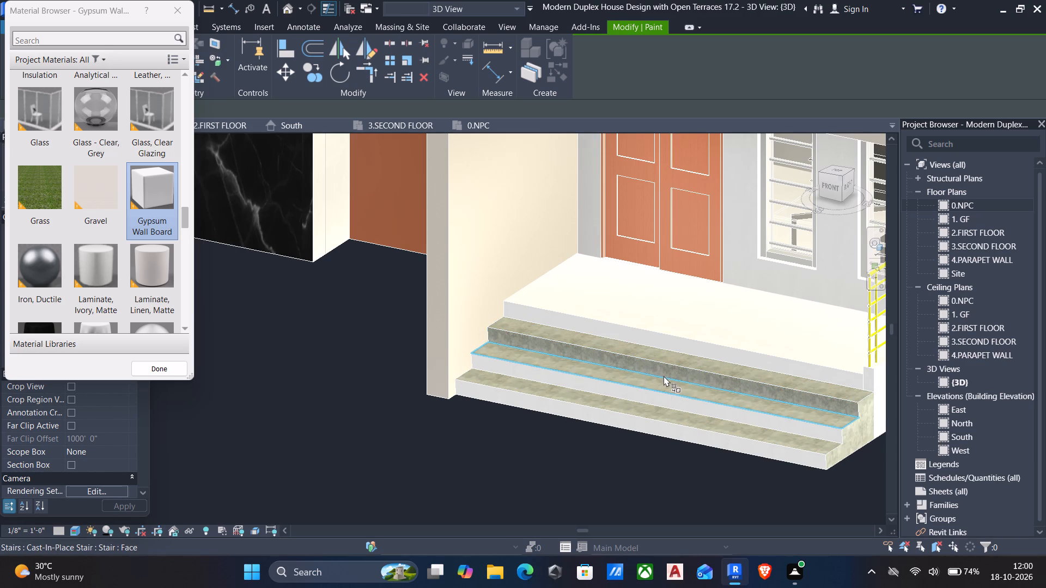
pyautogui.scroll(4, 674, 371)
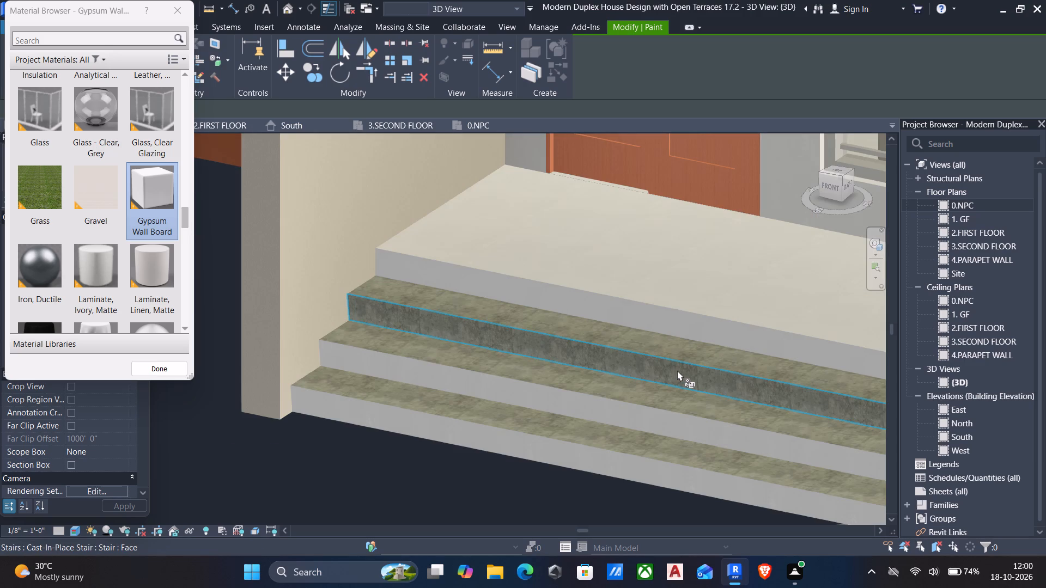
pyautogui.click(677, 370)
# Paint the three treads of the front entrance steps with Leather - Black.
pyautogui.scroll(-2, 154, 256)
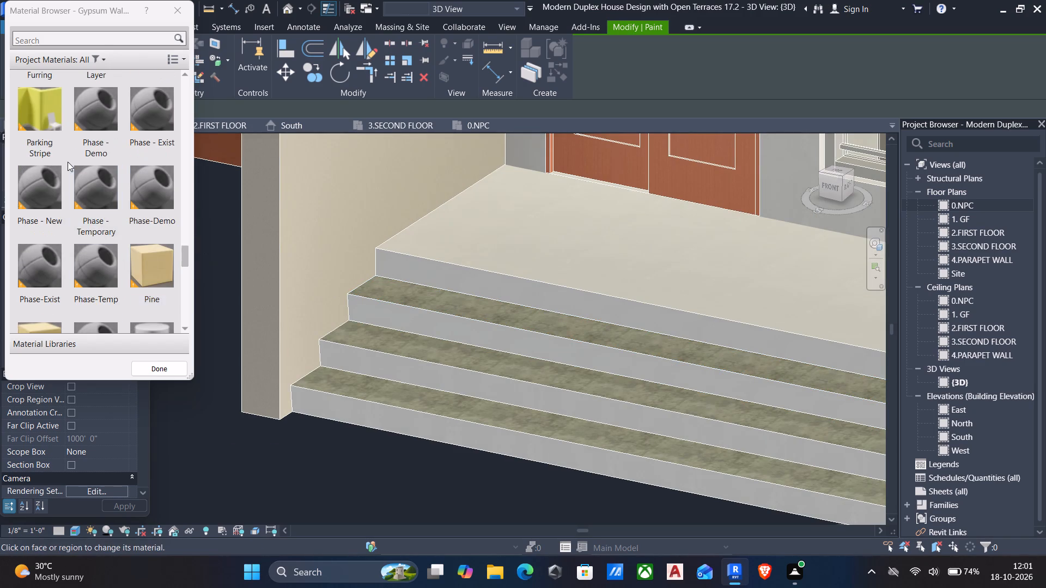
pyautogui.scroll(2, 68, 162)
pyautogui.click(42, 281)
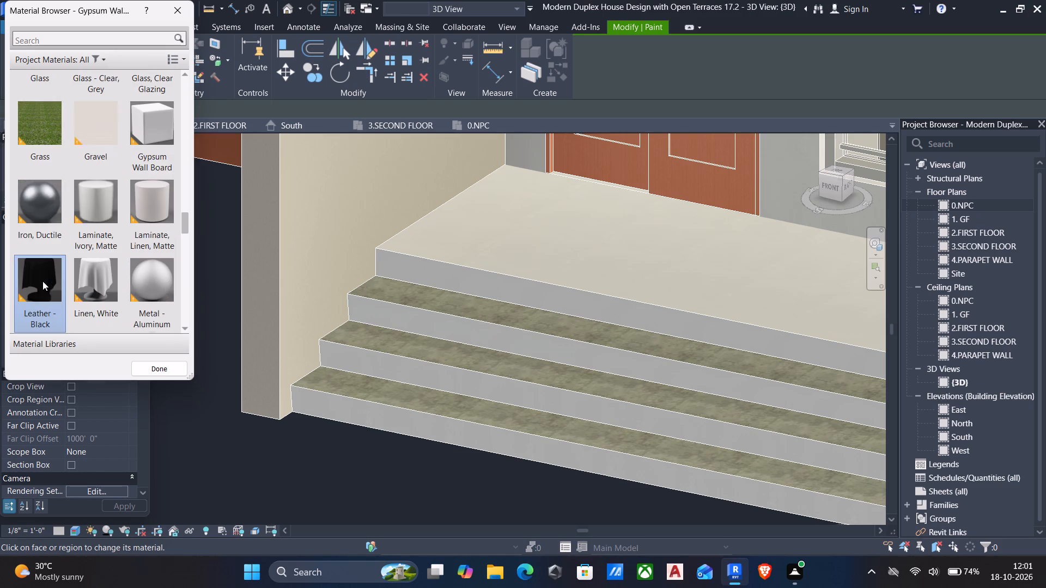
pyautogui.click(366, 384)
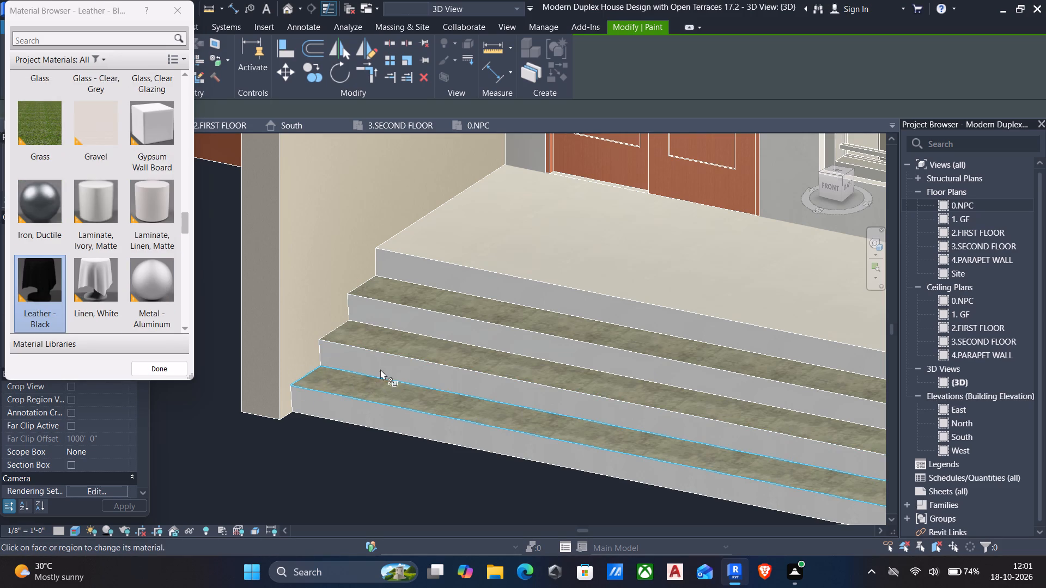
pyautogui.click(390, 346)
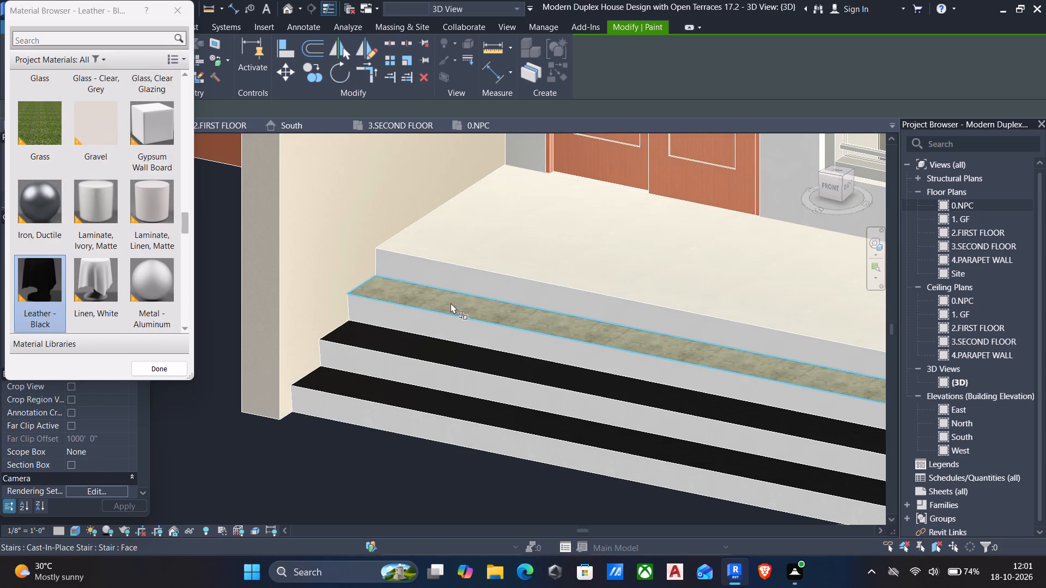
pyautogui.click(451, 303)
# Paint the exposed side faces of the front entrance steps with Leather - Black and finish painting.
pyautogui.scroll(-5, 471, 346)
pyautogui.moveTo(533, 362); pyautogui.dragTo(483, 352, button='middle')
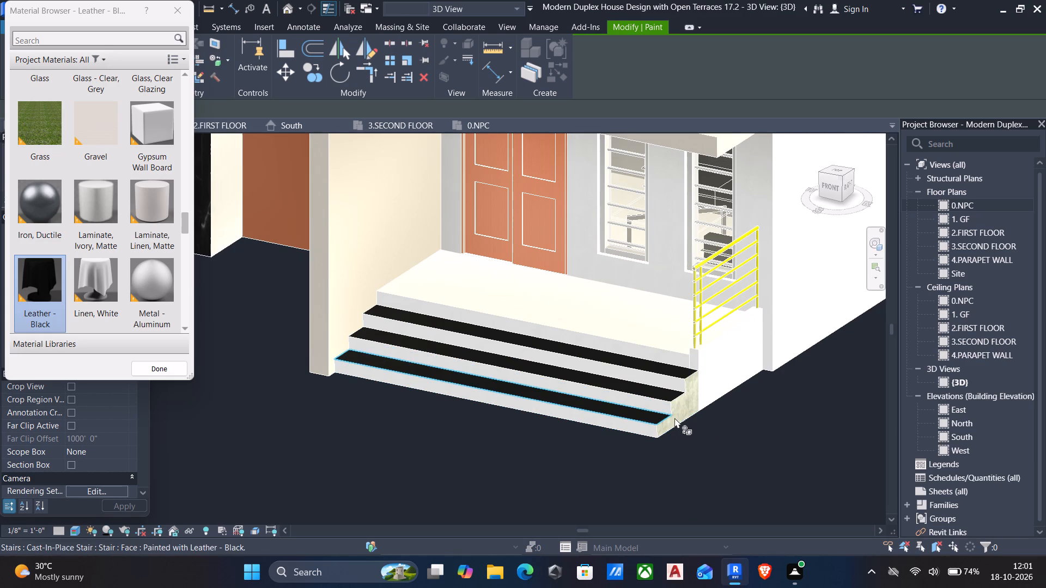
pyautogui.click(690, 403)
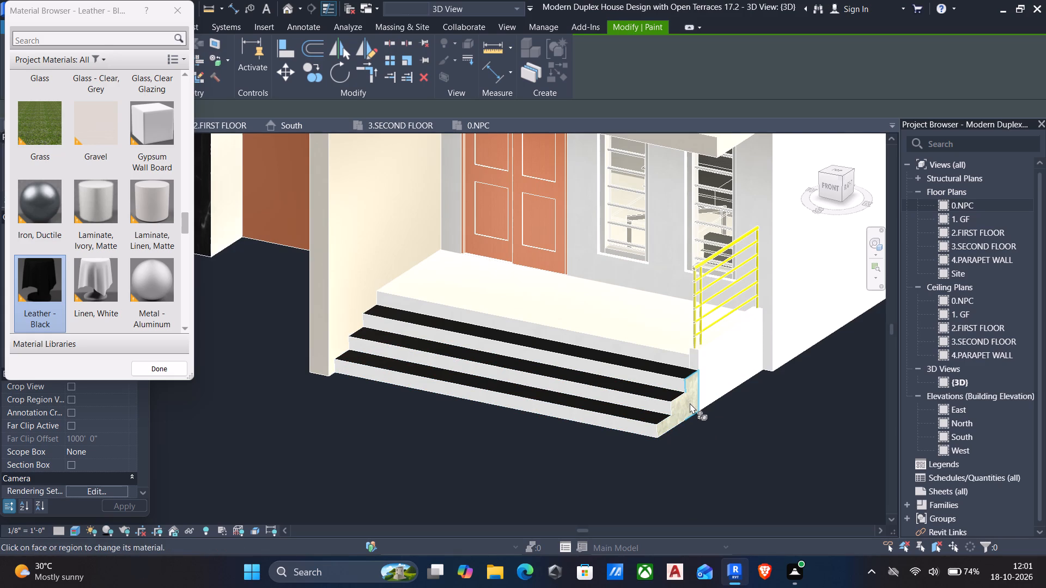
pyautogui.click(679, 407)
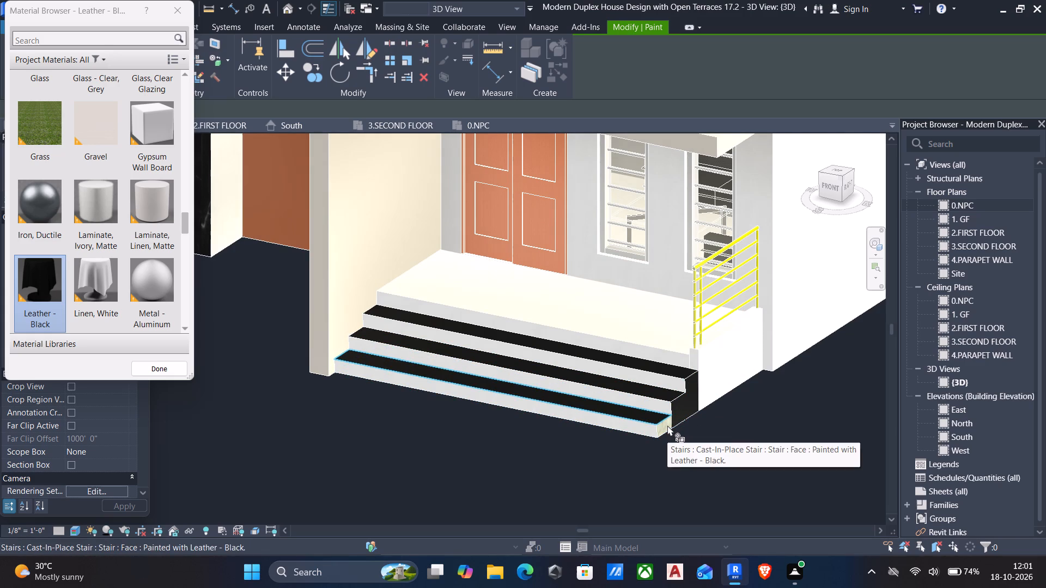
pyautogui.click(667, 425)
pyautogui.scroll(-1, 659, 429)
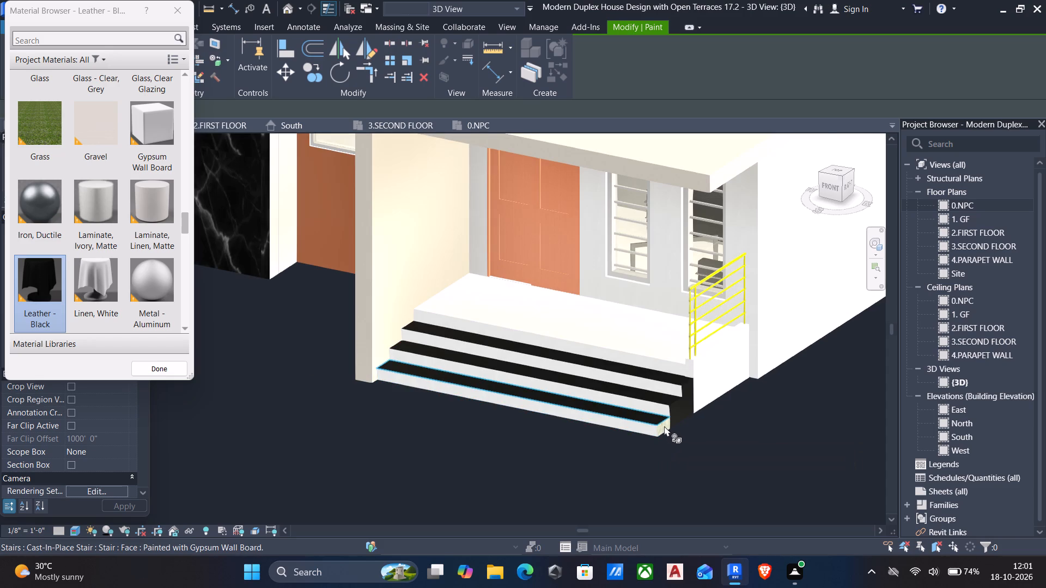
pyautogui.scroll(8, 664, 428)
pyautogui.click(657, 436)
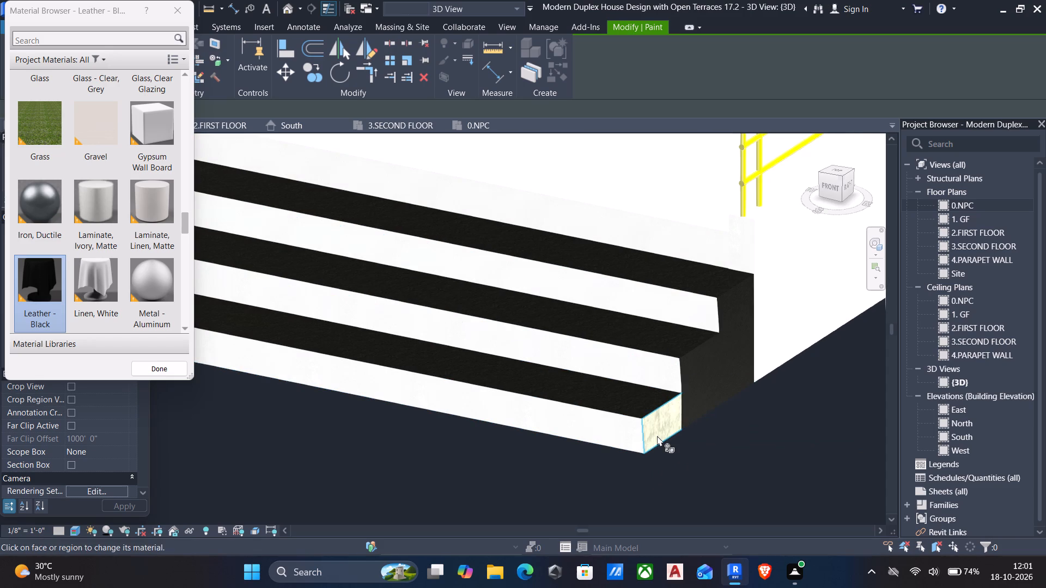
pyautogui.scroll(-15, 656, 436)
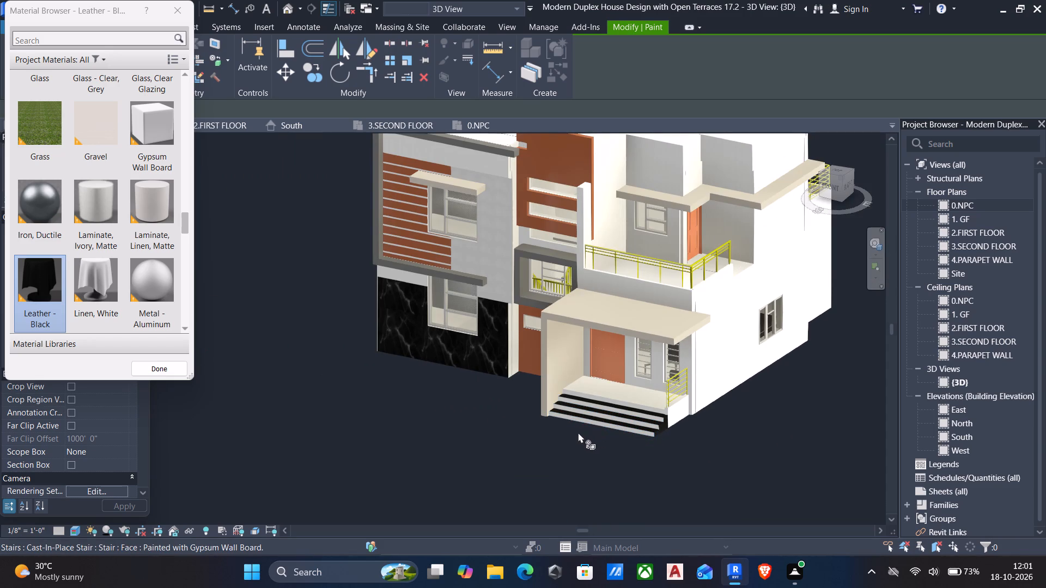
pyautogui.moveTo(576, 432); pyautogui.dragTo(762, 345, button='middle')
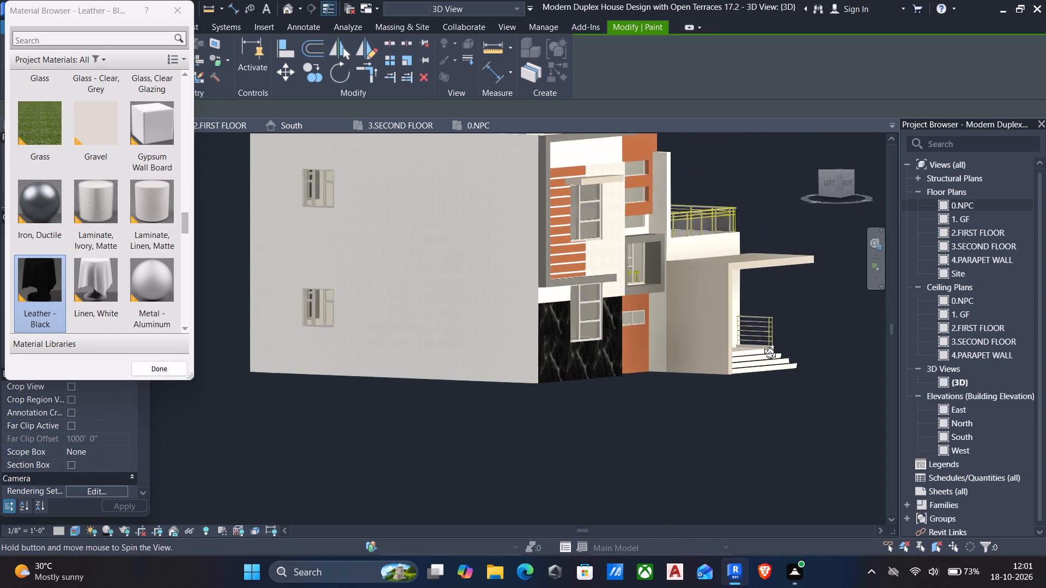
pyautogui.moveTo(762, 345); pyautogui.dragTo(581, 396, button='middle')
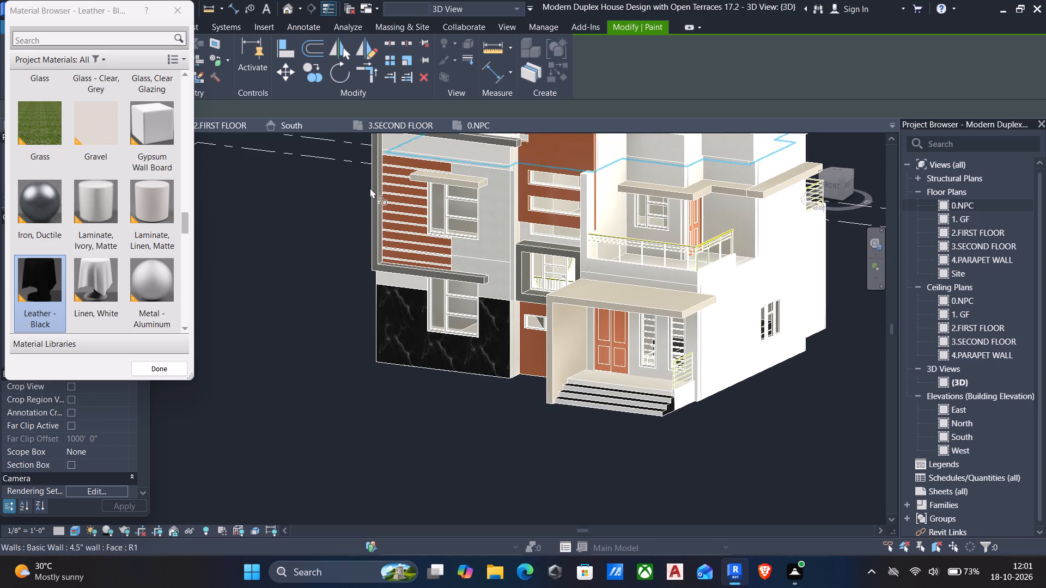
pyautogui.click(174, 13)
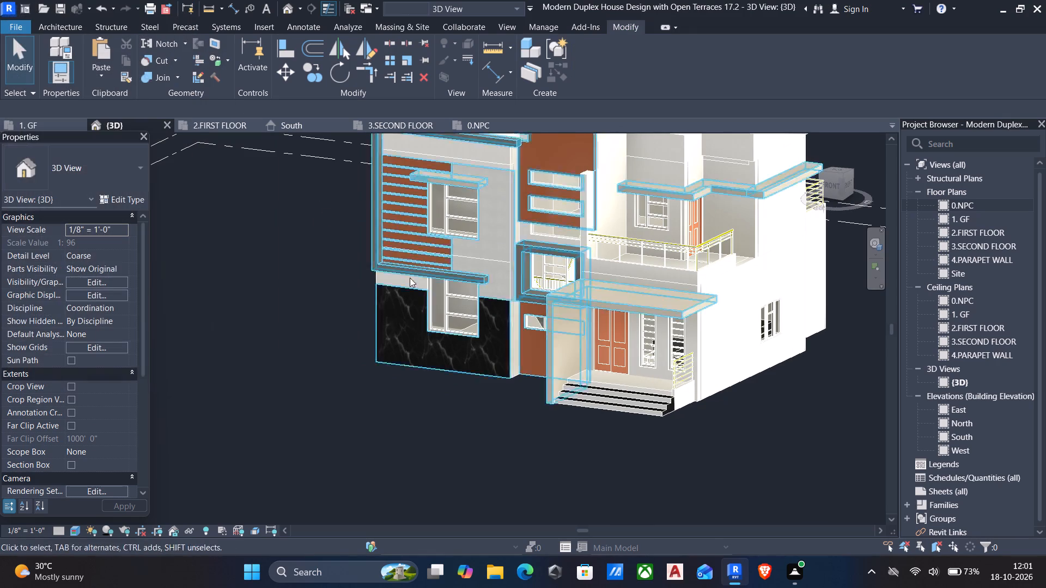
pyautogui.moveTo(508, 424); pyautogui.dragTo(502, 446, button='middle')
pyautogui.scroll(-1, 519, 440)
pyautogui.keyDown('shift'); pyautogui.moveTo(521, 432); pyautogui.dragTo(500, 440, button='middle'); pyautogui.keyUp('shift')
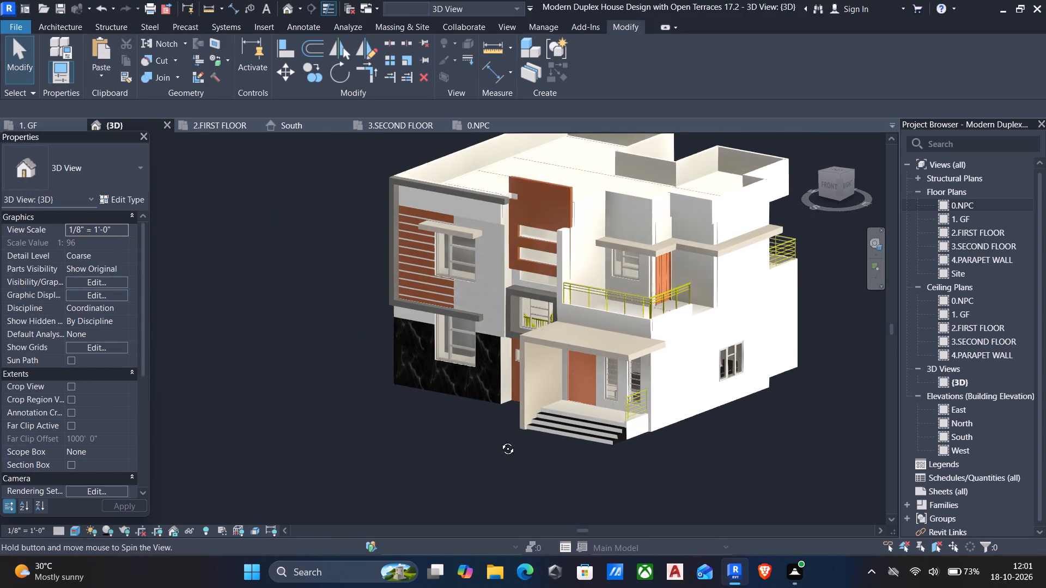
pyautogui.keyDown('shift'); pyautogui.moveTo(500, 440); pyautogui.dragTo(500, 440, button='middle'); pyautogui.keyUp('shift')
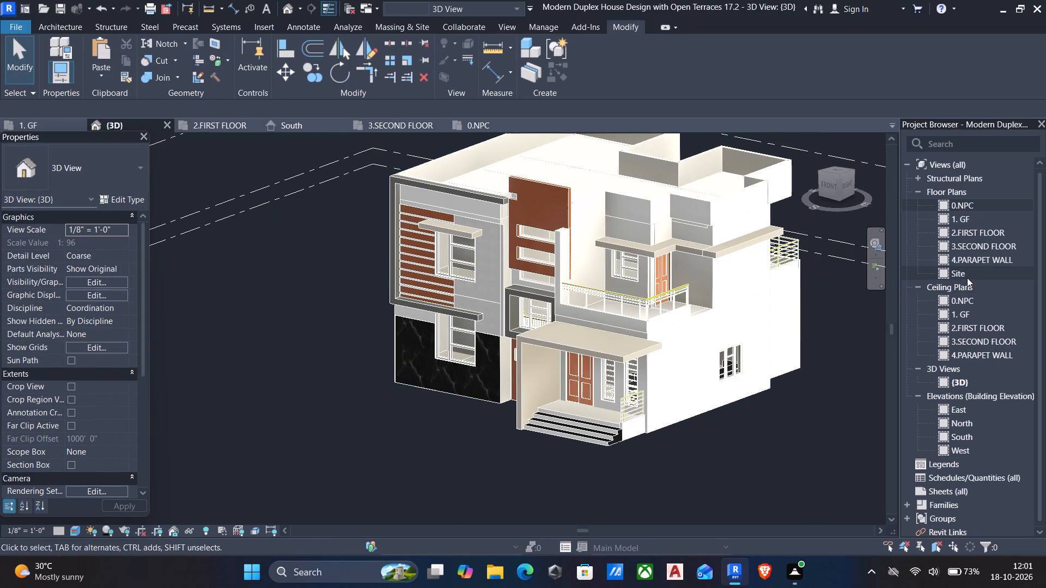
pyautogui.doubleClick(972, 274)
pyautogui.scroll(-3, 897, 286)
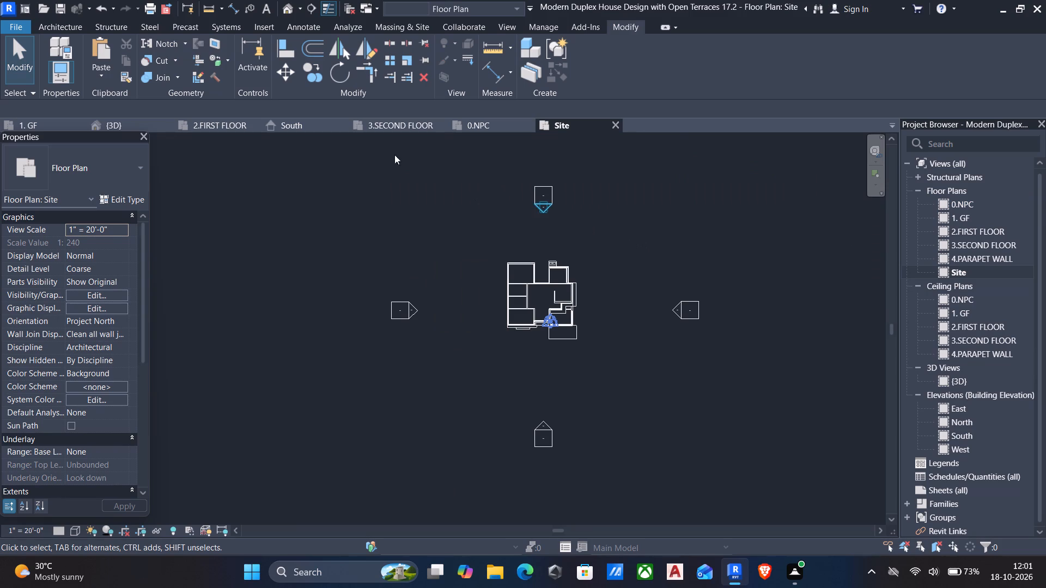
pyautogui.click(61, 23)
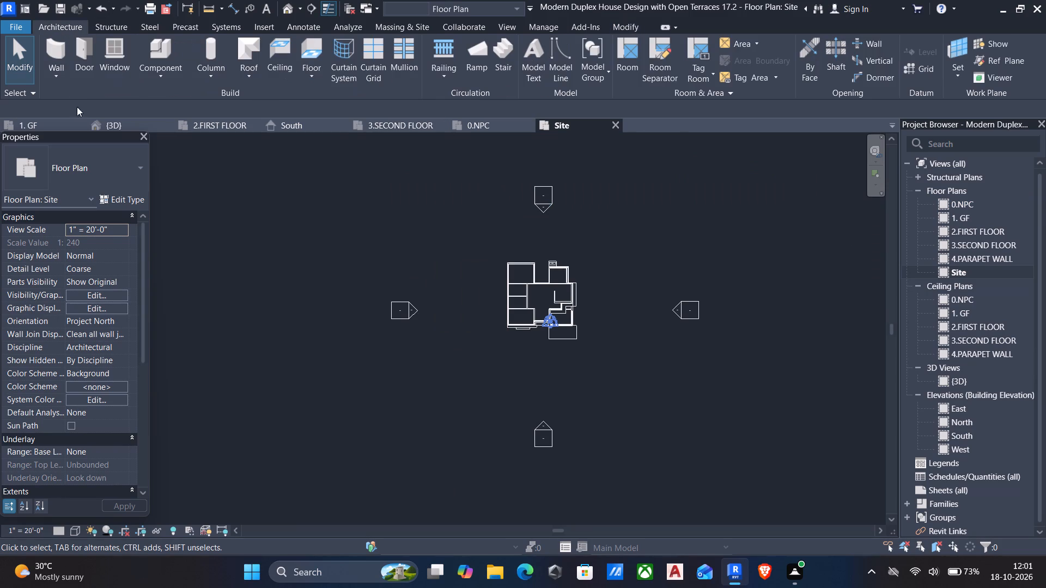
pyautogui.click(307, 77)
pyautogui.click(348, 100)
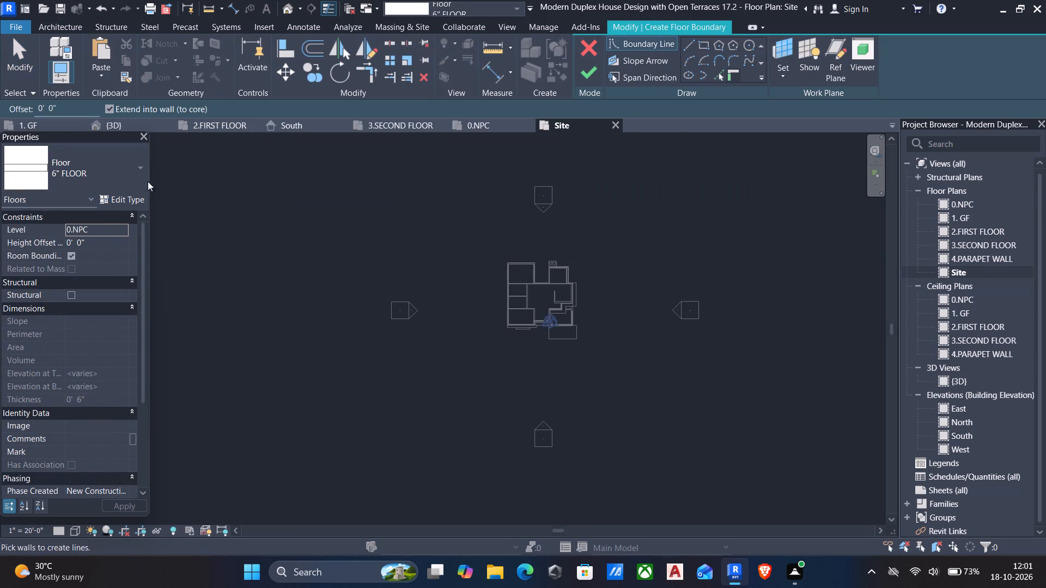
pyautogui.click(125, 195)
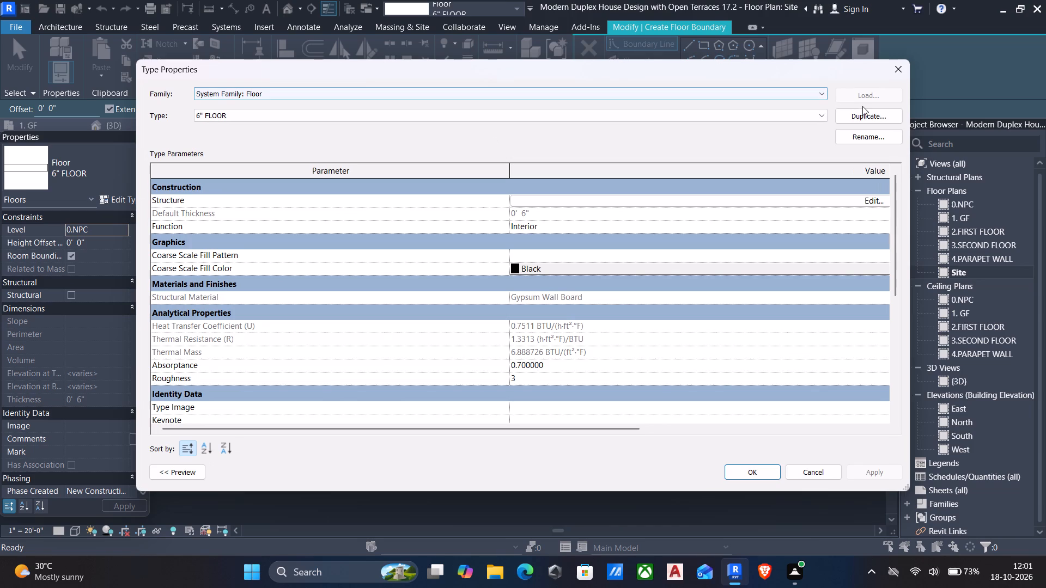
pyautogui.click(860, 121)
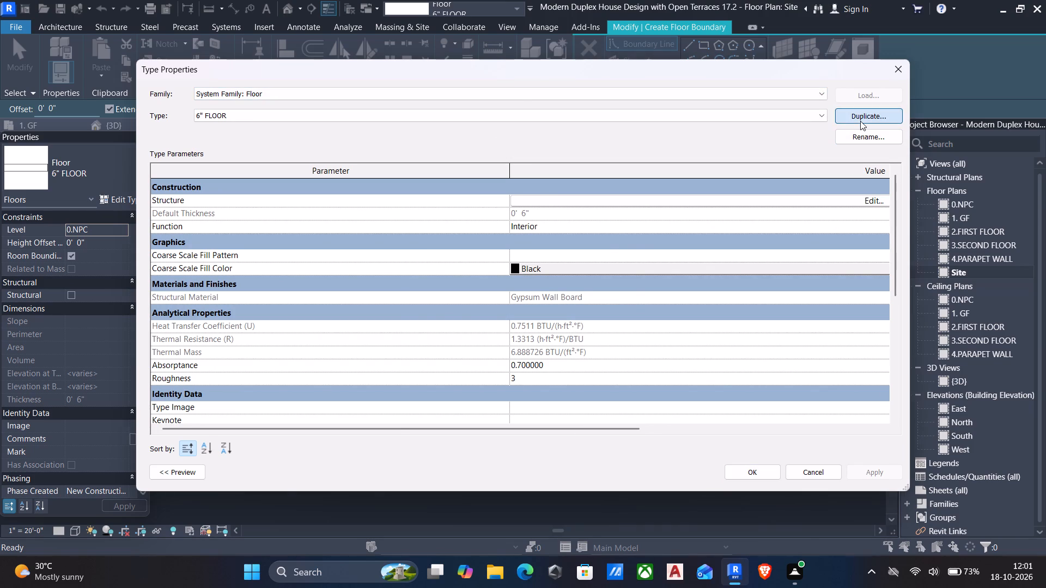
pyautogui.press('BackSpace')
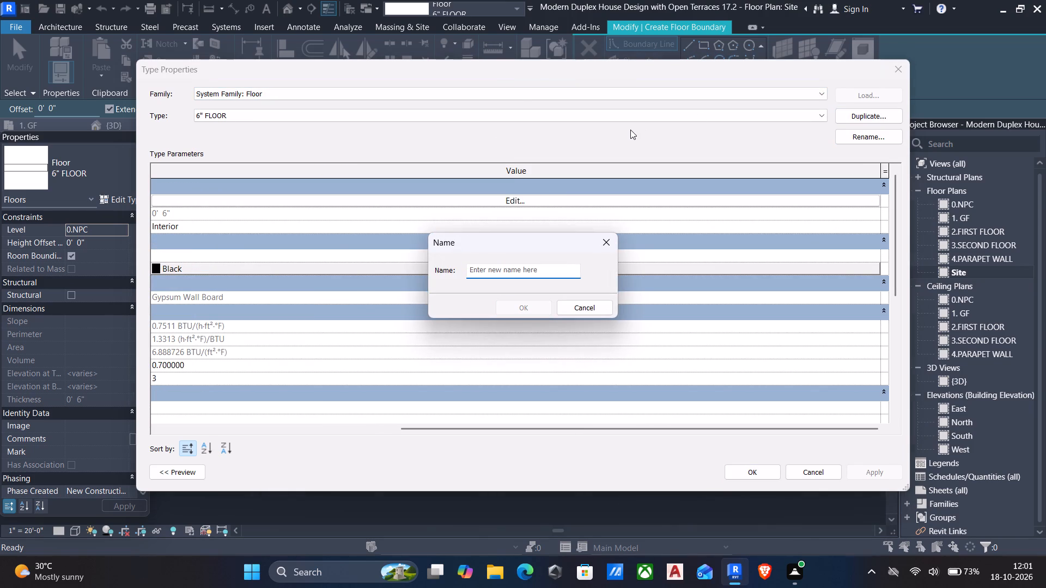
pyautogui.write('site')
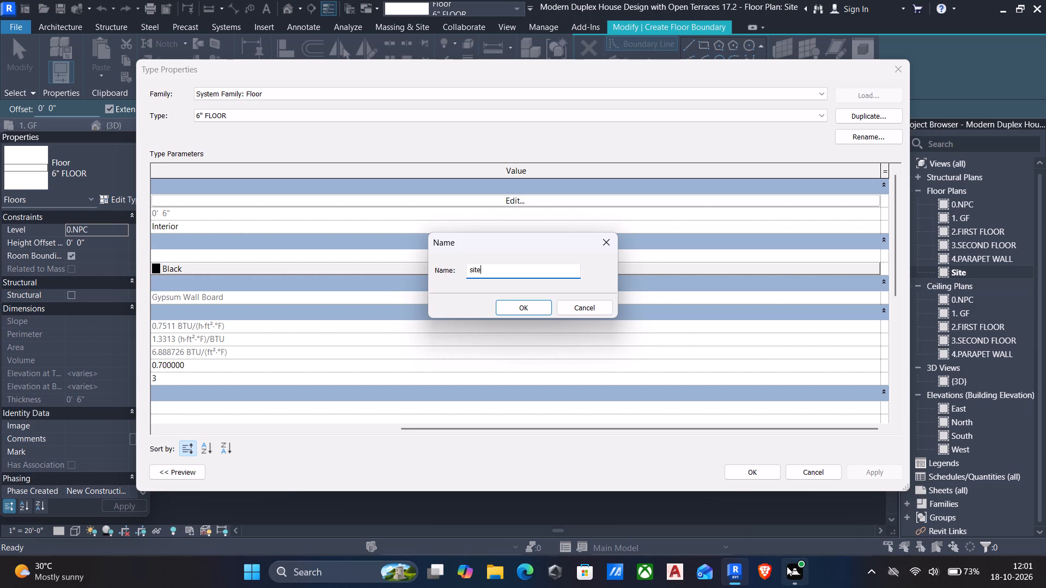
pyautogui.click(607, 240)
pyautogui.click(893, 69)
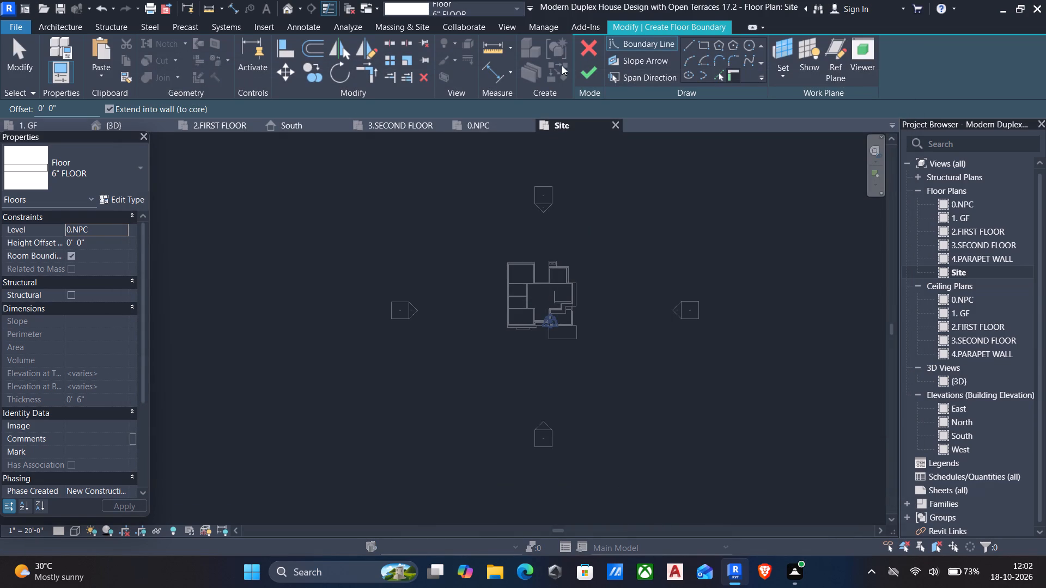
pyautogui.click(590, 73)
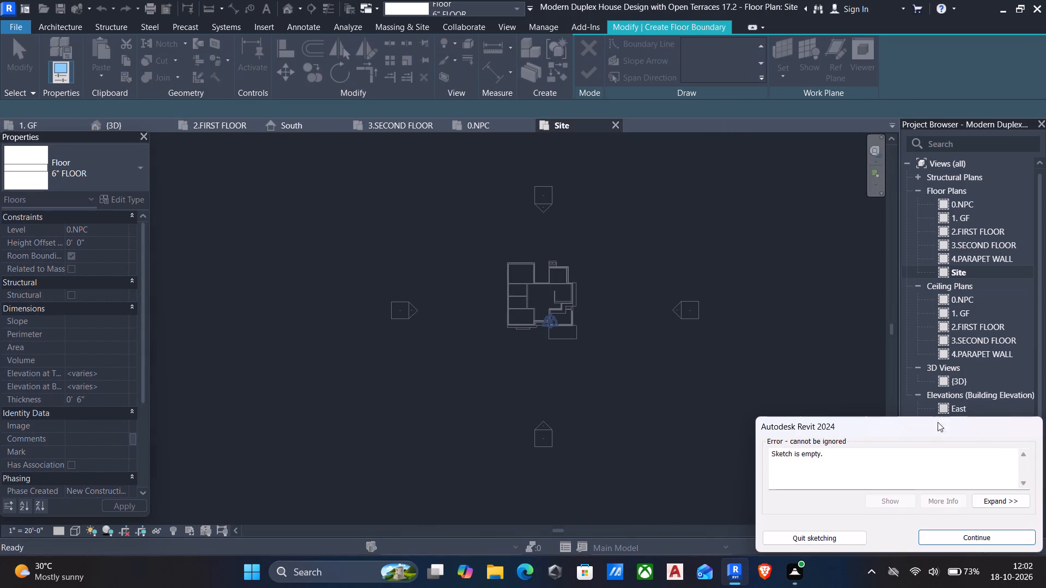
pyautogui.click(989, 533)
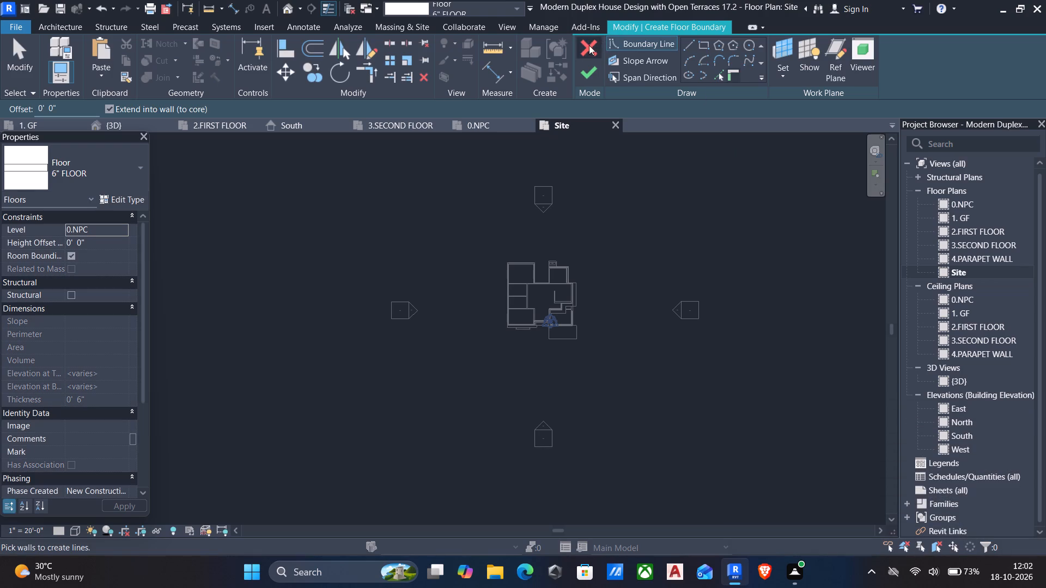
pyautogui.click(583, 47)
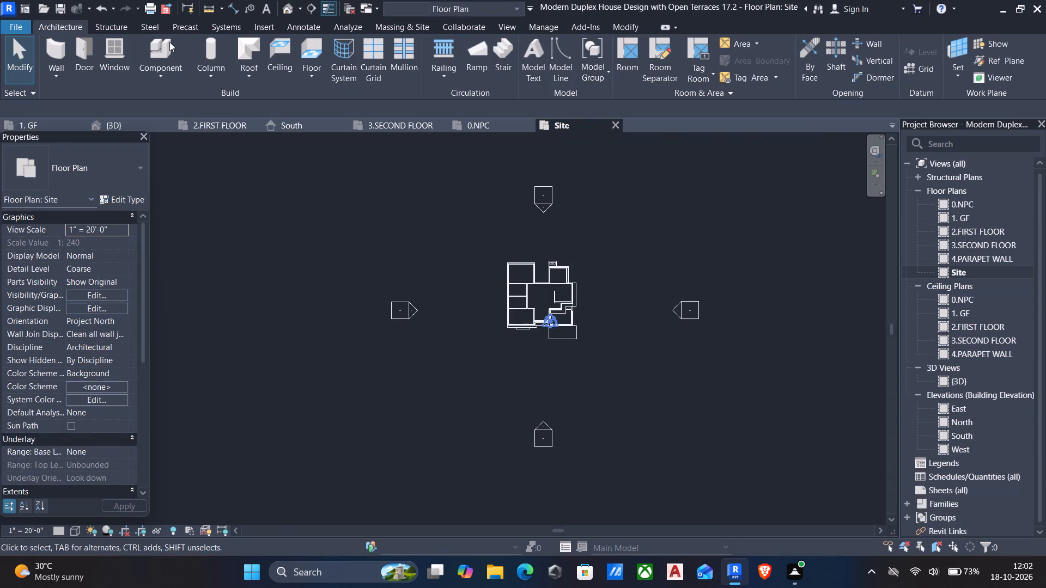
# Return to the 3D view of the house and save the project.
pyautogui.click(284, 5)
pyautogui.moveTo(574, 358); pyautogui.dragTo(567, 358, button='middle')
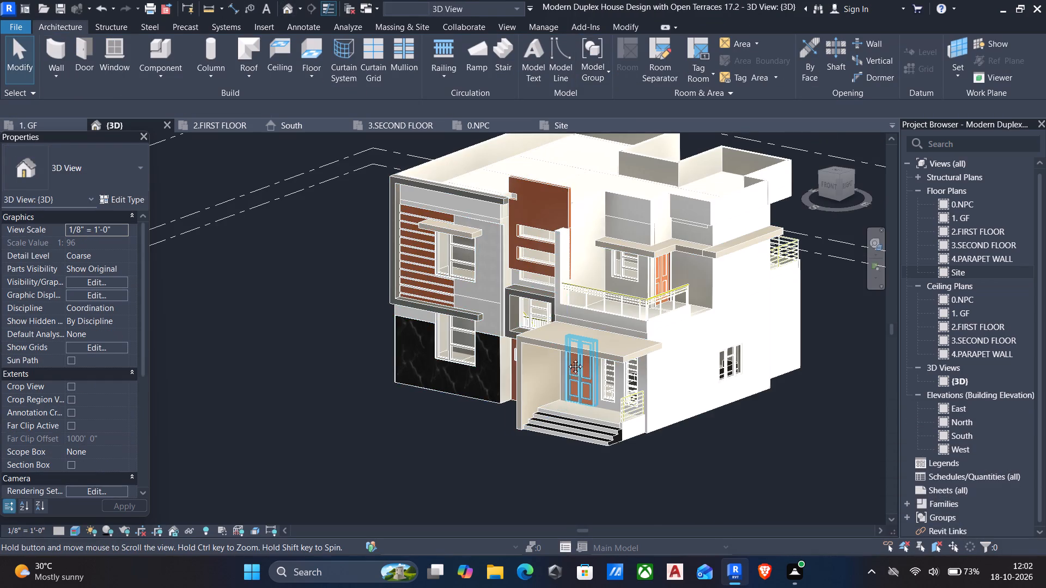
pyautogui.moveTo(567, 358); pyautogui.dragTo(510, 400, button='middle')
pyautogui.hotkey('ctrl', 's')
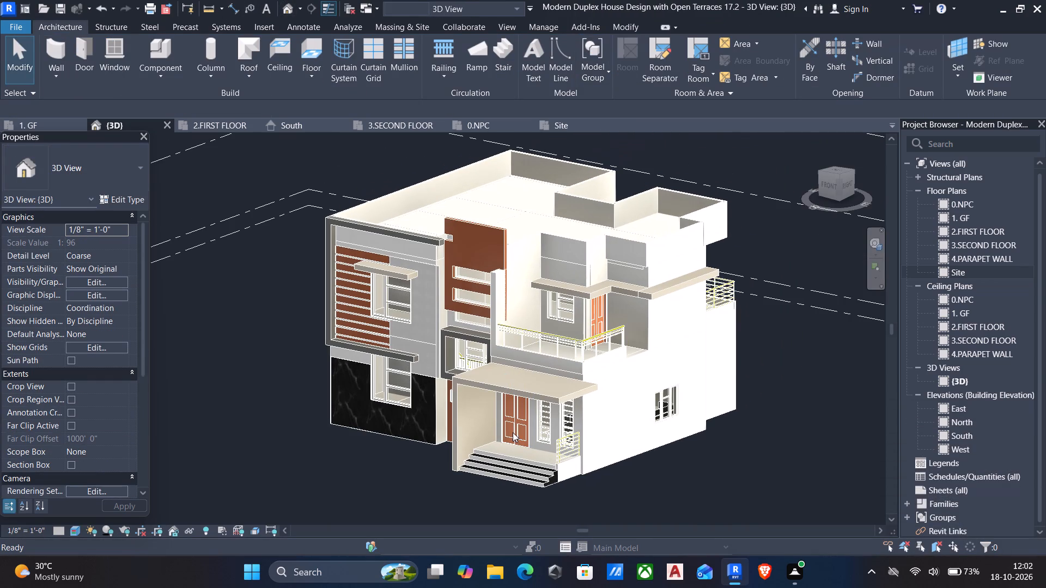
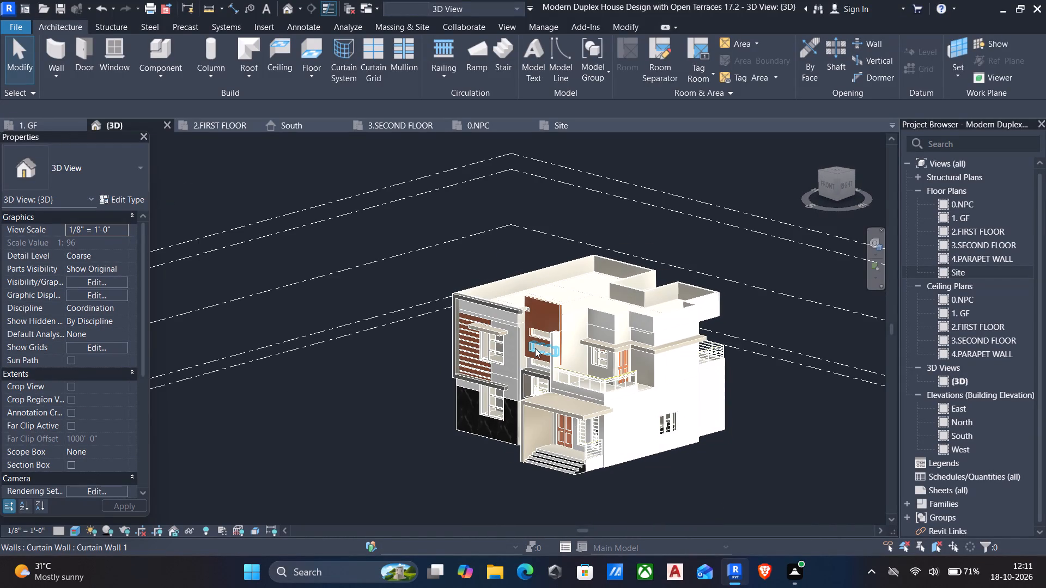
# Start the Mullion tool and duplicate the 2.5" x 5" rectangular mullion type, keeping the suggested name.
pyautogui.scroll(4, 488, 353)
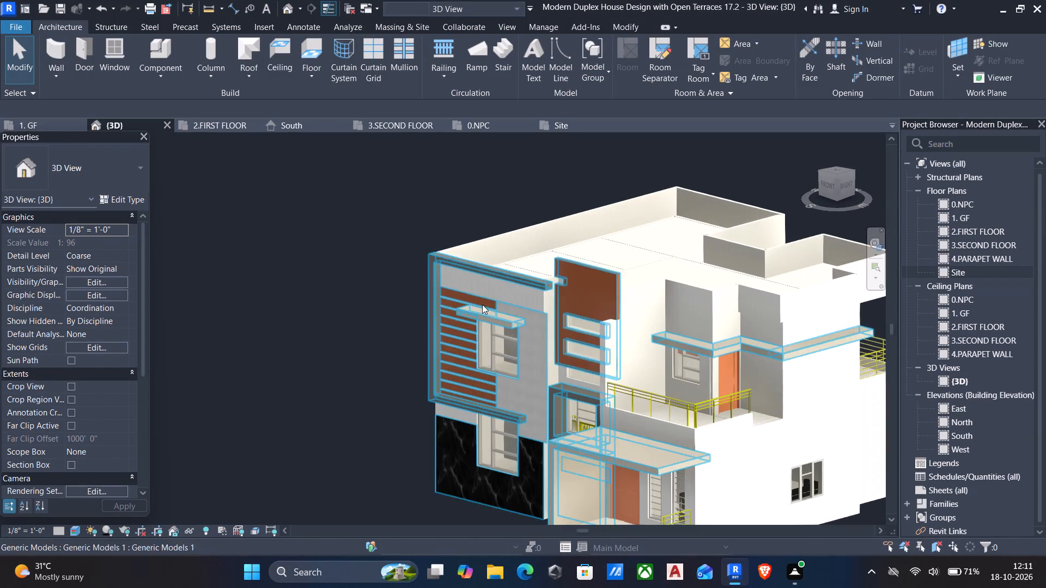
pyautogui.scroll(5, 531, 289)
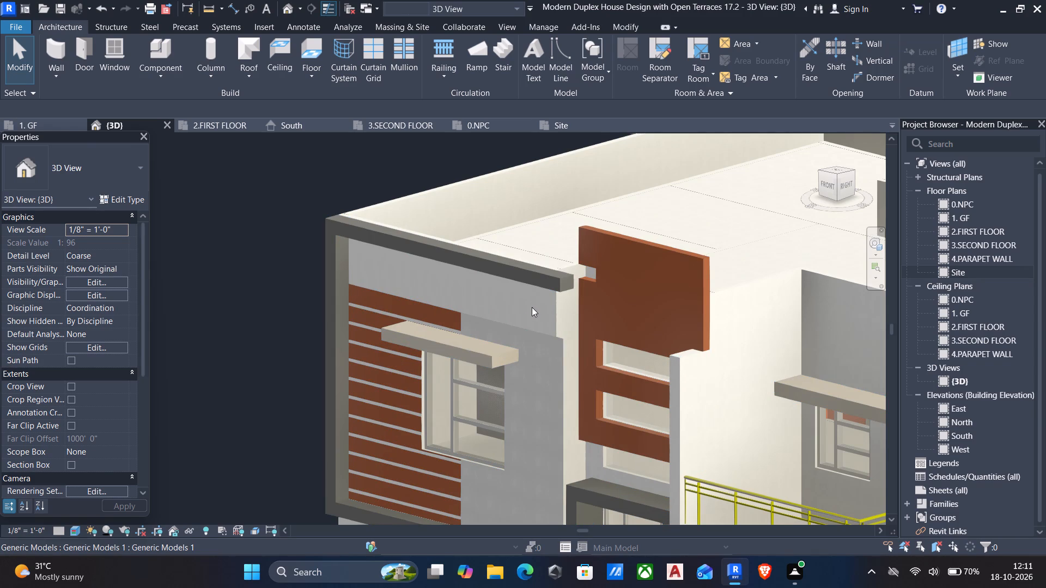
pyautogui.moveTo(477, 386); pyautogui.dragTo(473, 306, button='middle')
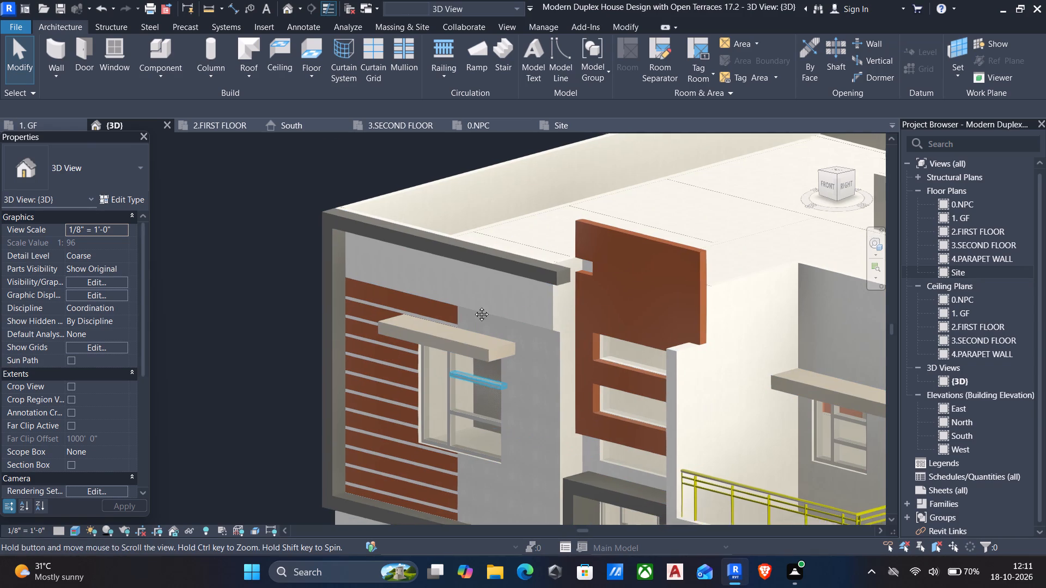
pyautogui.moveTo(473, 306); pyautogui.dragTo(473, 302, button='middle')
pyautogui.scroll(-2, 473, 301)
pyautogui.click(58, 29)
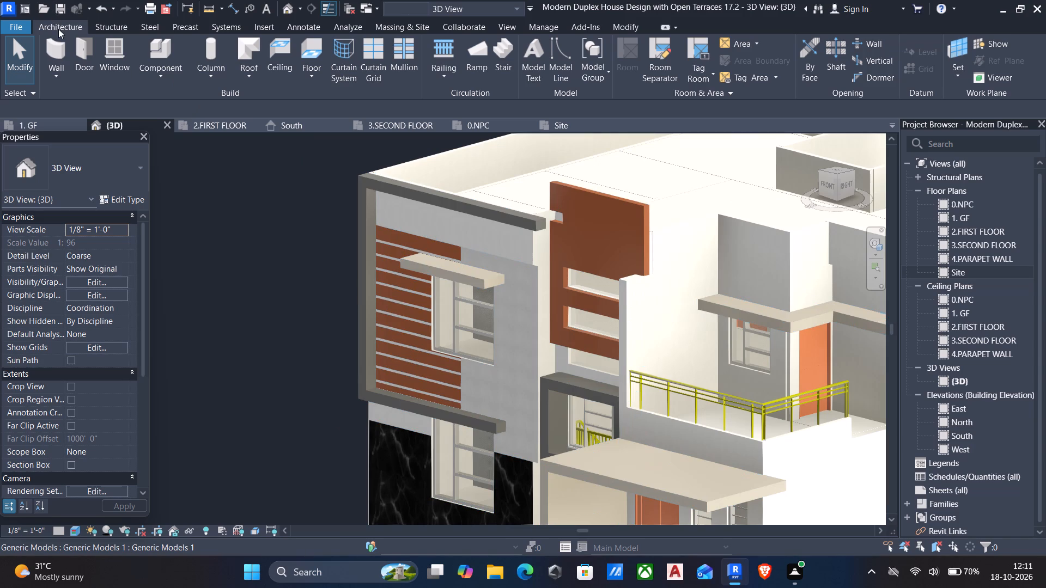
pyautogui.click(405, 48)
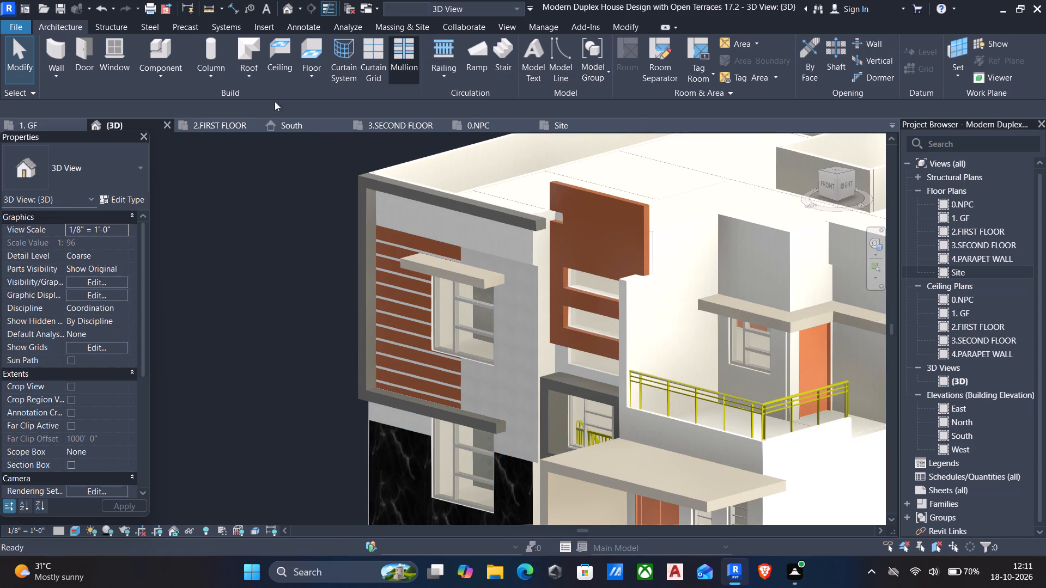
pyautogui.click(126, 169)
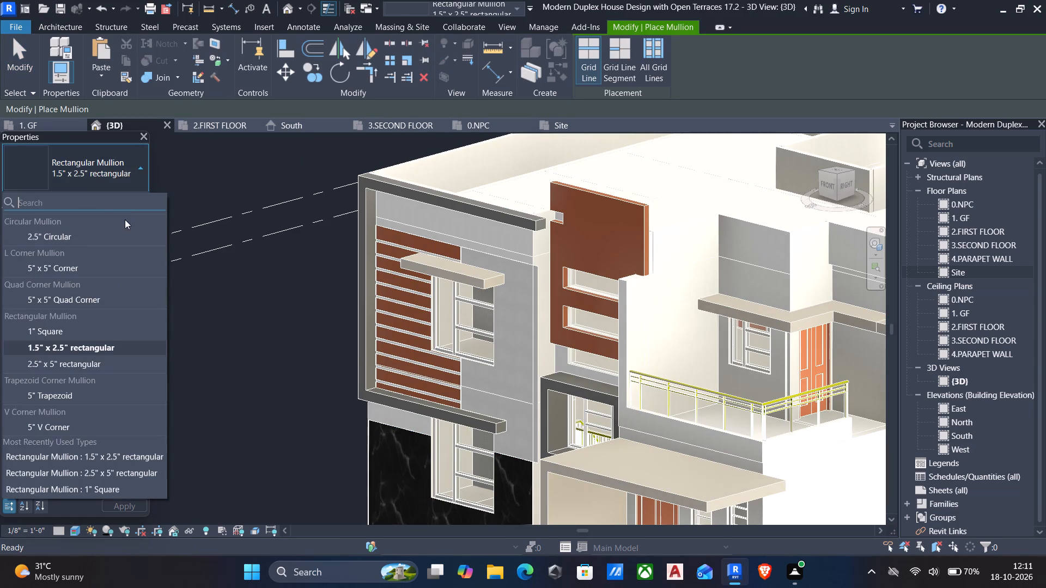
pyautogui.click(119, 149)
pyautogui.click(114, 160)
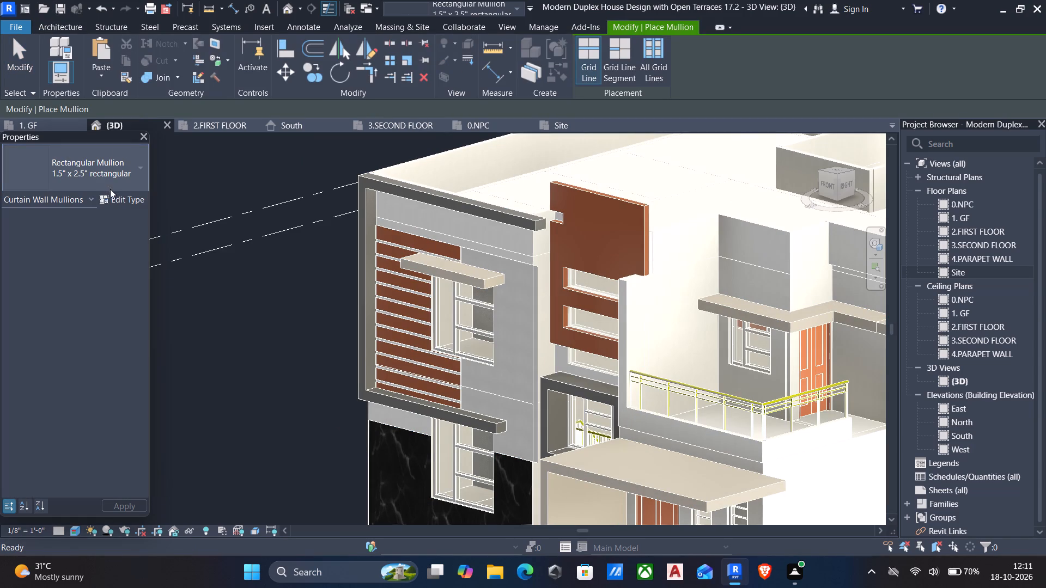
pyautogui.click(114, 172)
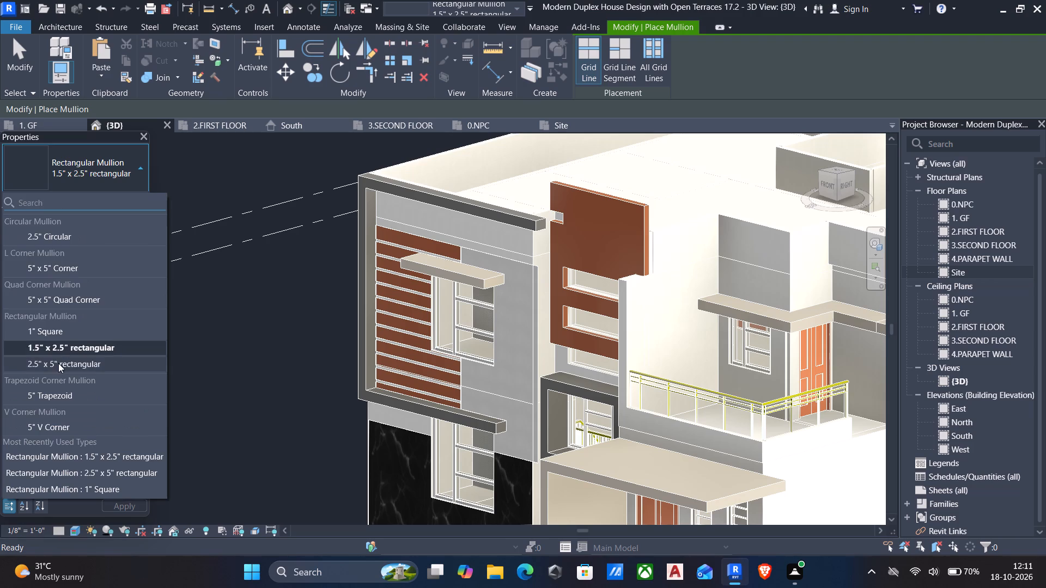
pyautogui.click(58, 363)
pyautogui.click(119, 196)
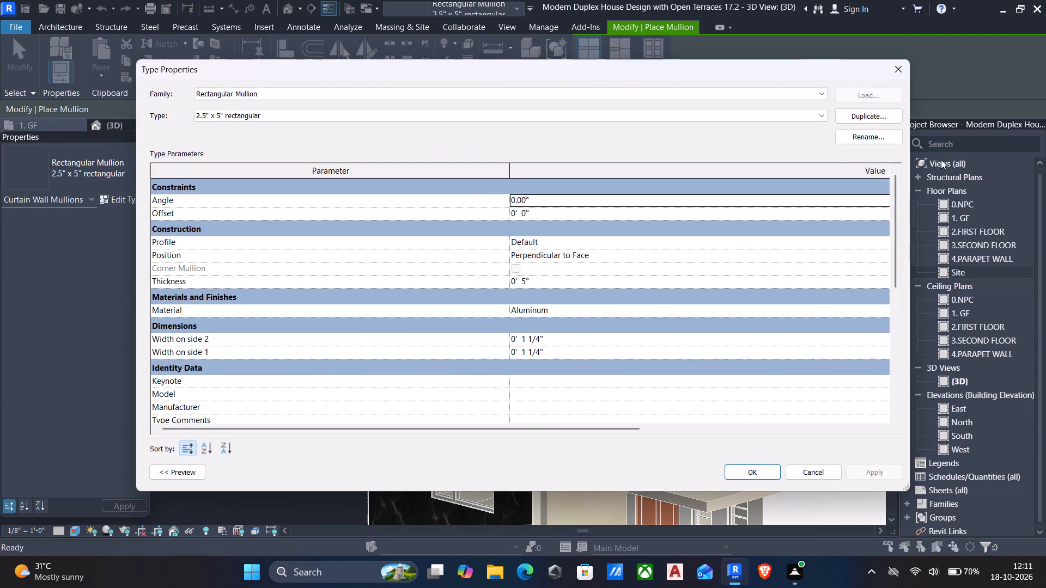
pyautogui.click(880, 112)
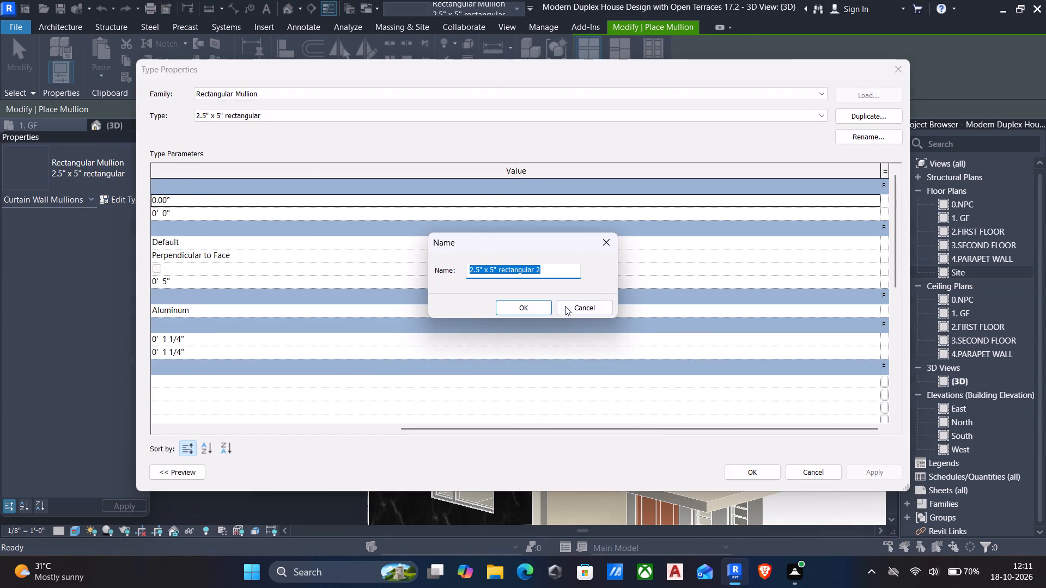
pyautogui.click(534, 311)
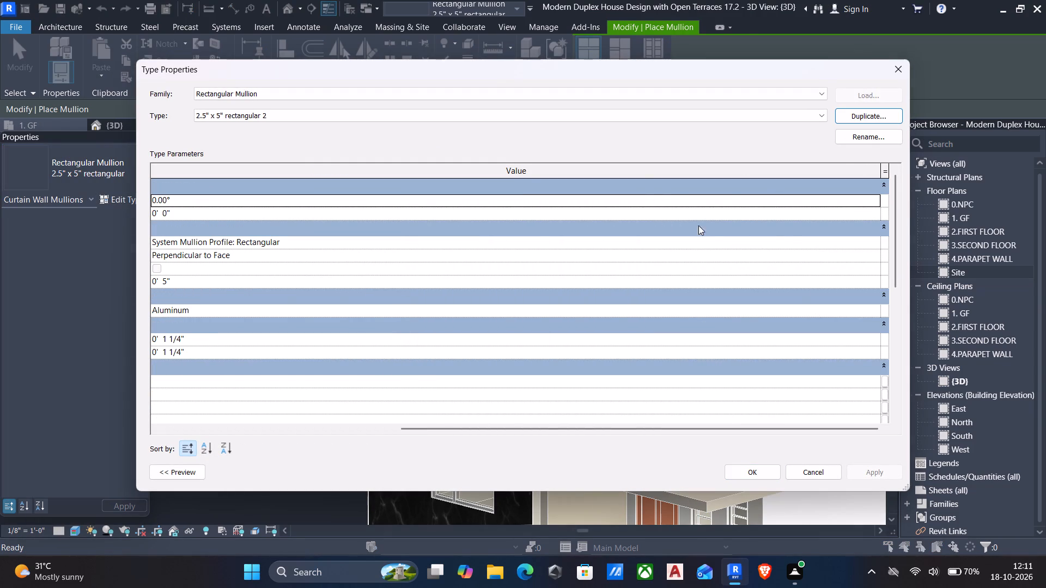
# Assign the Door - Frame material to the duplicated rectangular mullion type, apply it, and leave the Mullion command.
pyautogui.scroll(5, 738, 313)
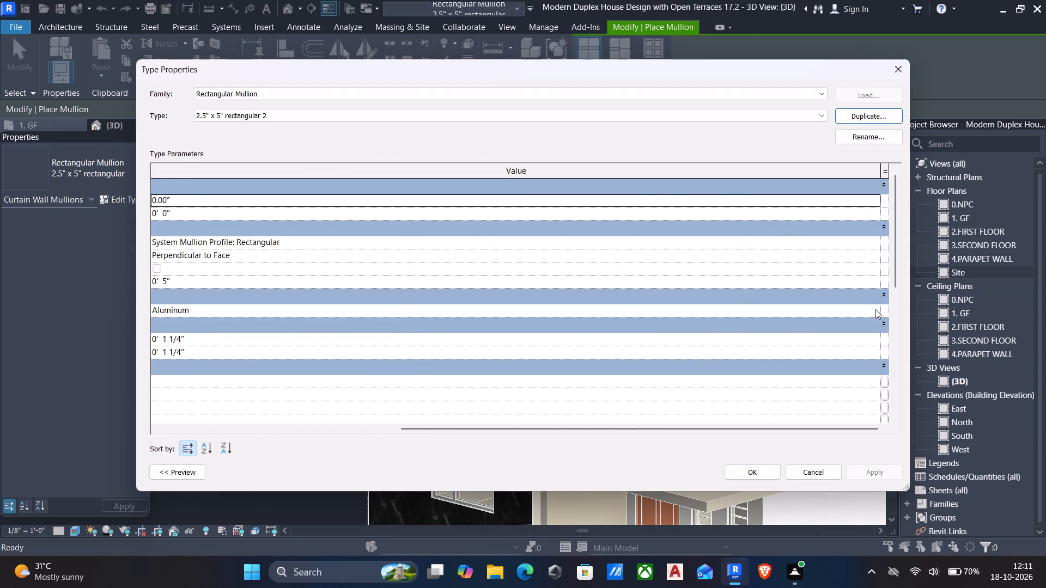
pyautogui.click(878, 311)
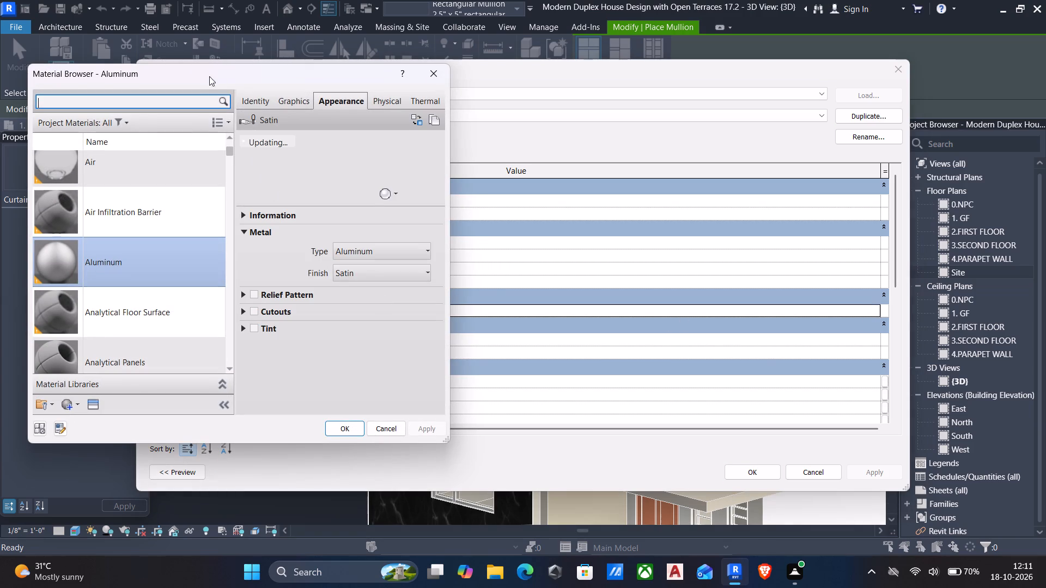
pyautogui.click(185, 95)
pyautogui.write('wood')
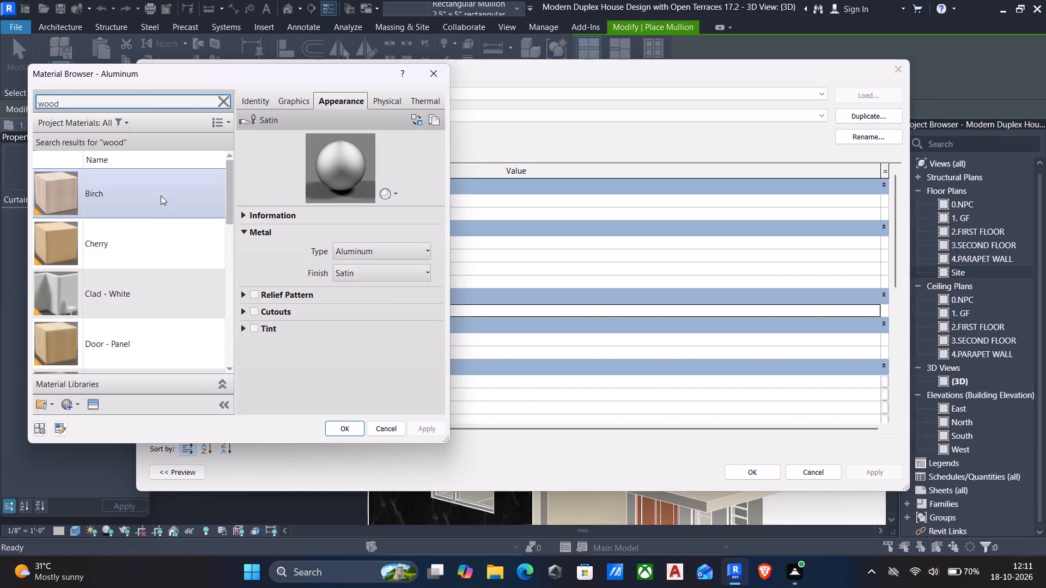
pyautogui.scroll(5, 137, 233)
pyautogui.scroll(-12, 137, 236)
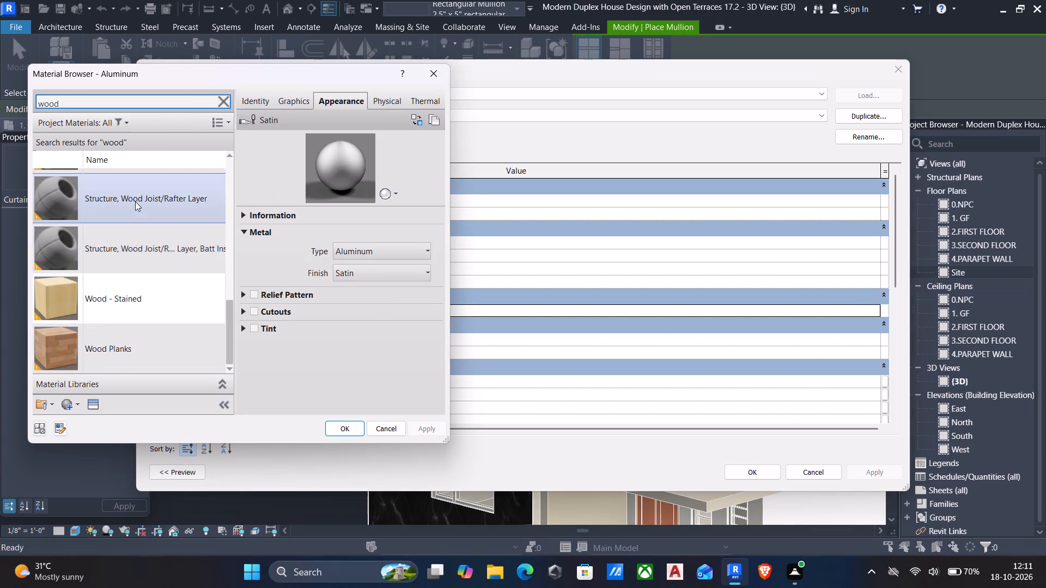
pyautogui.click(224, 106)
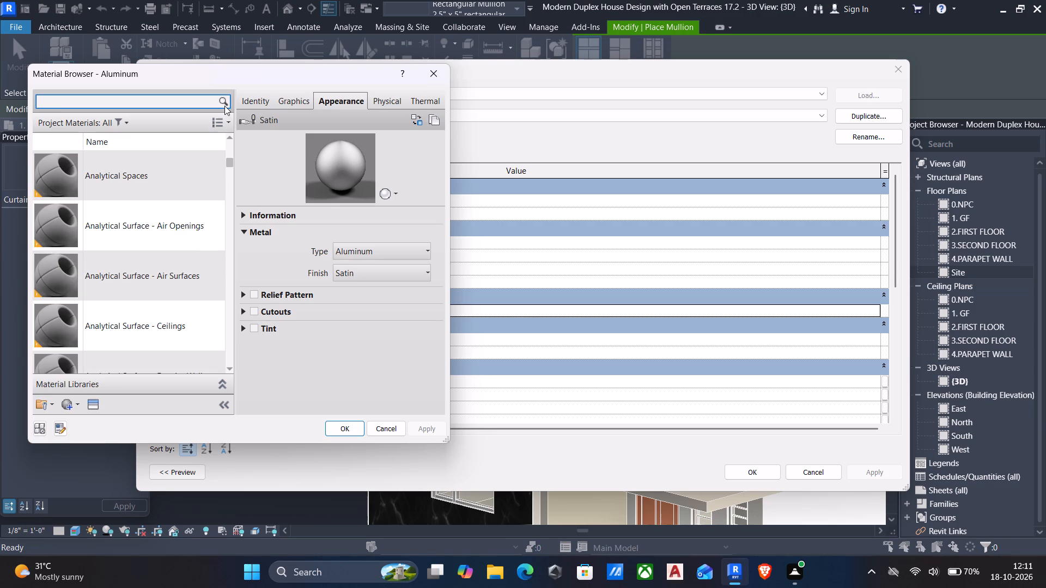
pyautogui.write('door')
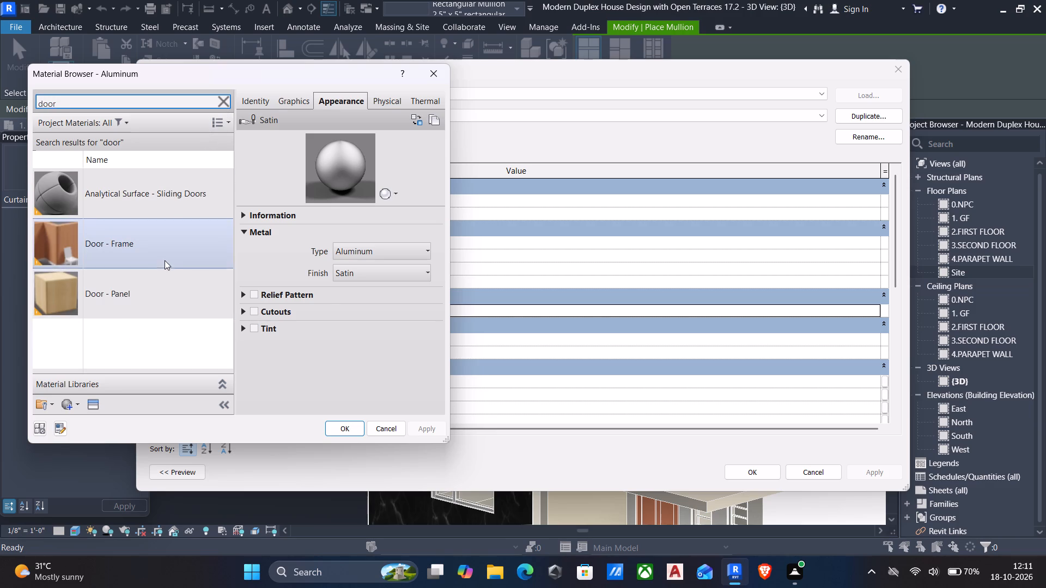
pyautogui.click(160, 253)
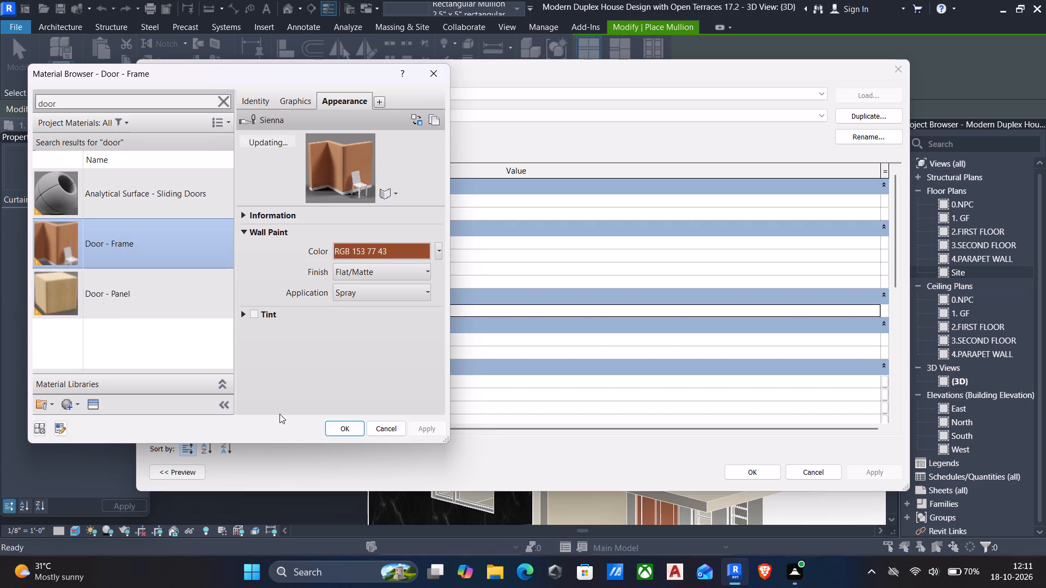
pyautogui.click(333, 419)
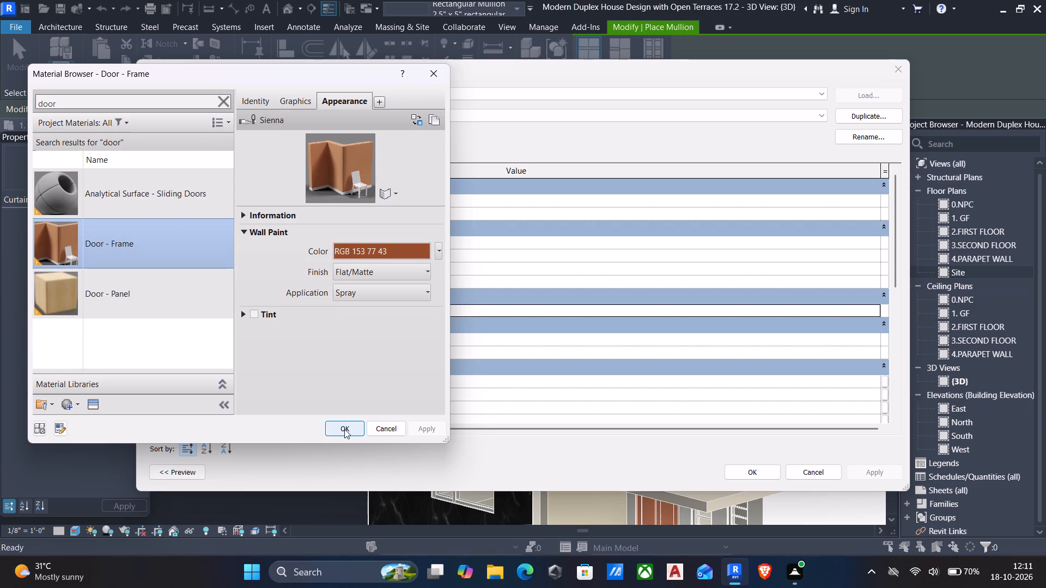
pyautogui.click(344, 429)
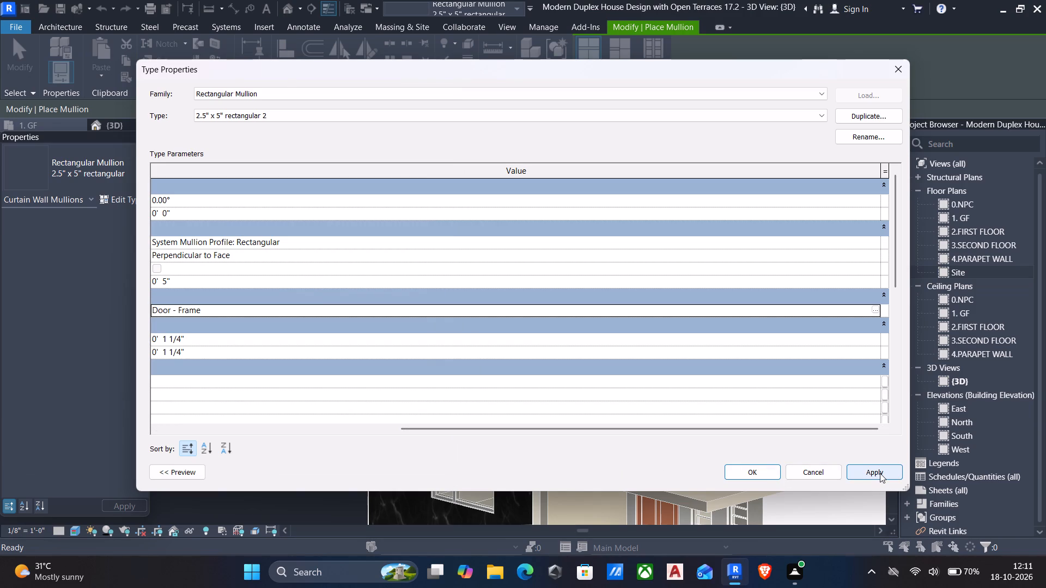
pyautogui.click(880, 473)
pyautogui.click(758, 473)
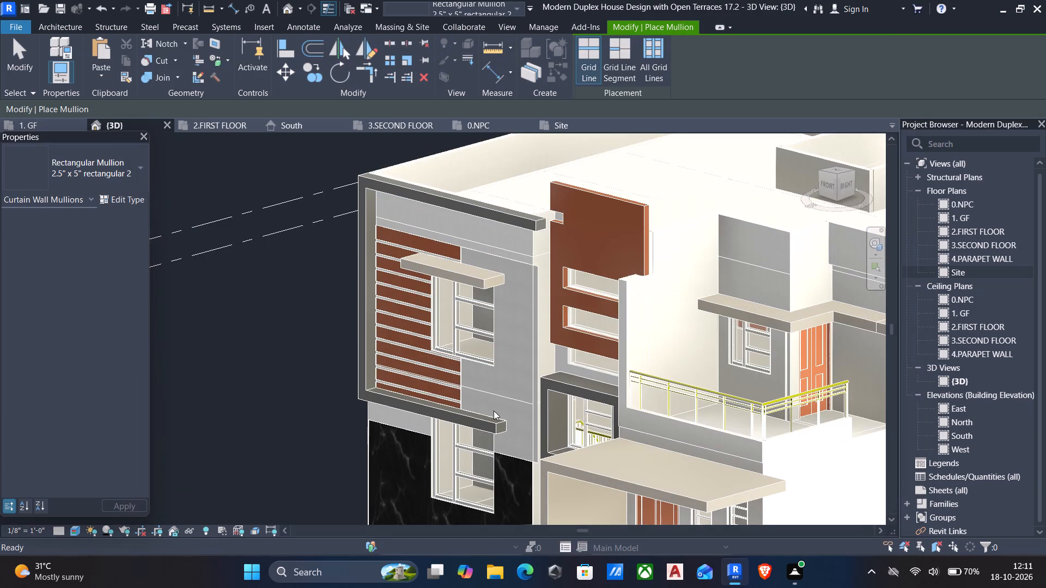
pyautogui.press('Escape')
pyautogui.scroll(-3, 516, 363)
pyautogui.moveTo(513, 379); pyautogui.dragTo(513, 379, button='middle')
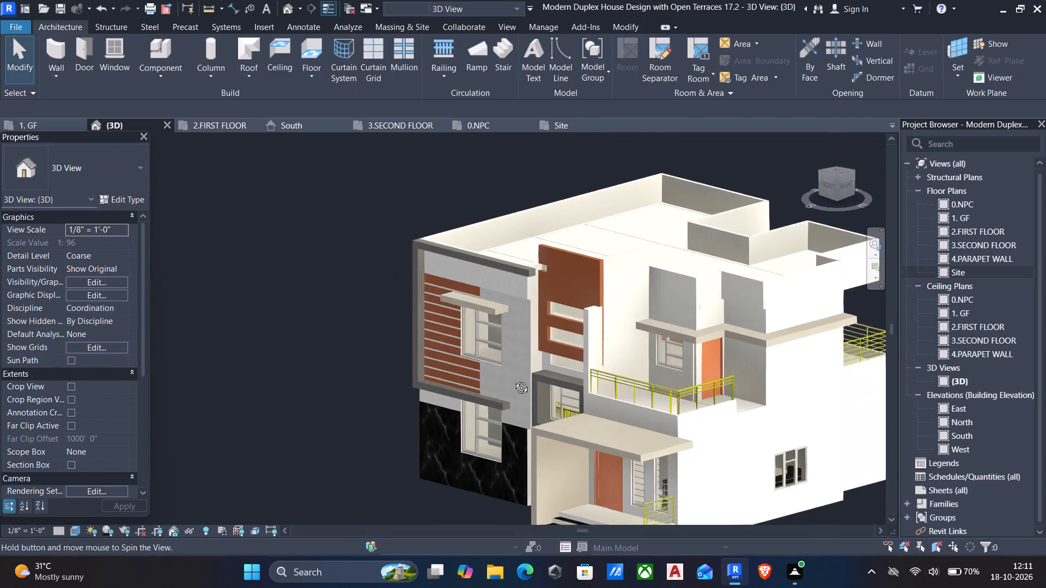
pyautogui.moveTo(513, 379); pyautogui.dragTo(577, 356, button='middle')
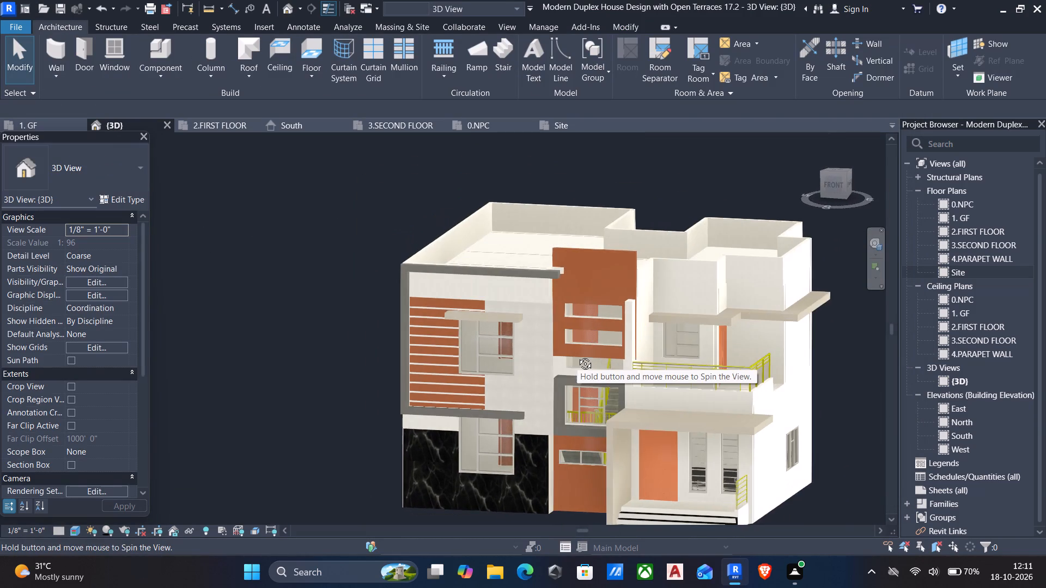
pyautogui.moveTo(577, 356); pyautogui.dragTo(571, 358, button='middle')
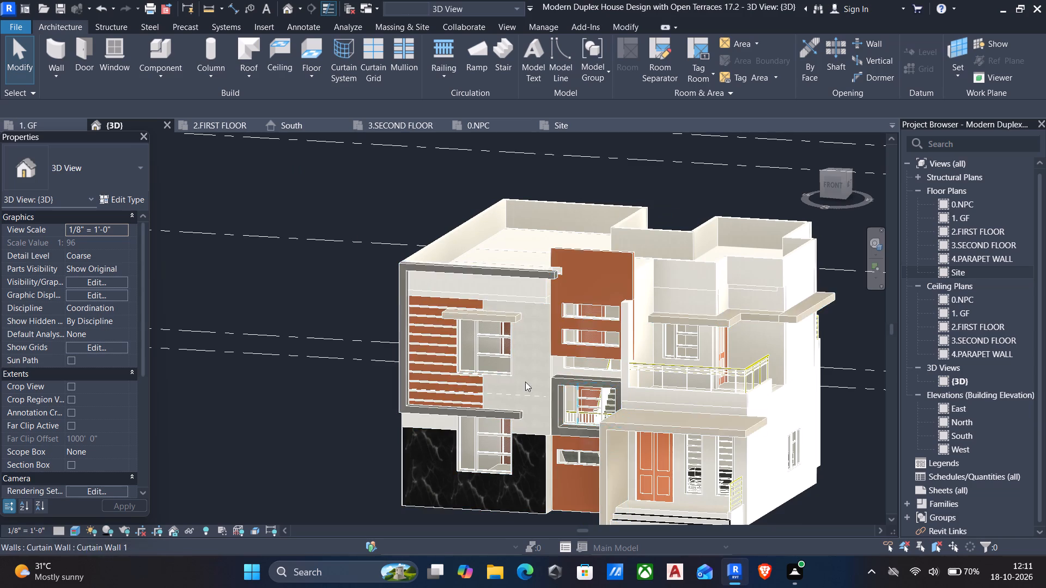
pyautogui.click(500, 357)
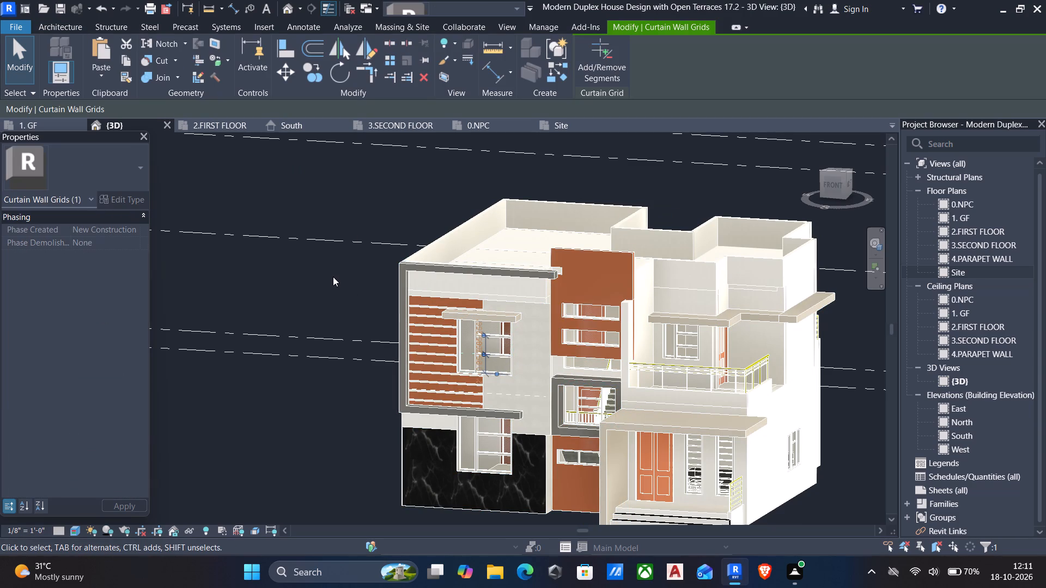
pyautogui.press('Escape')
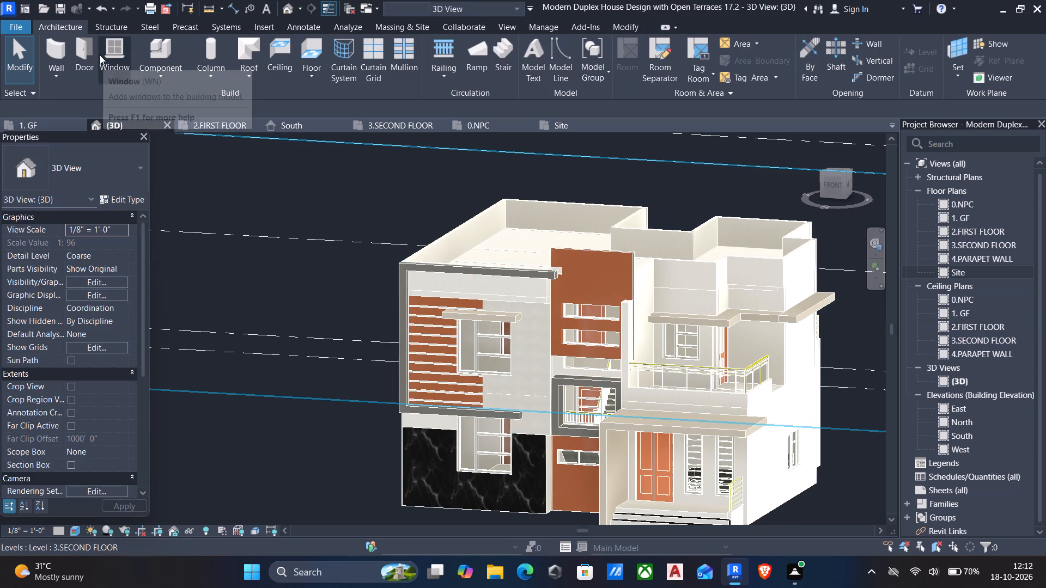
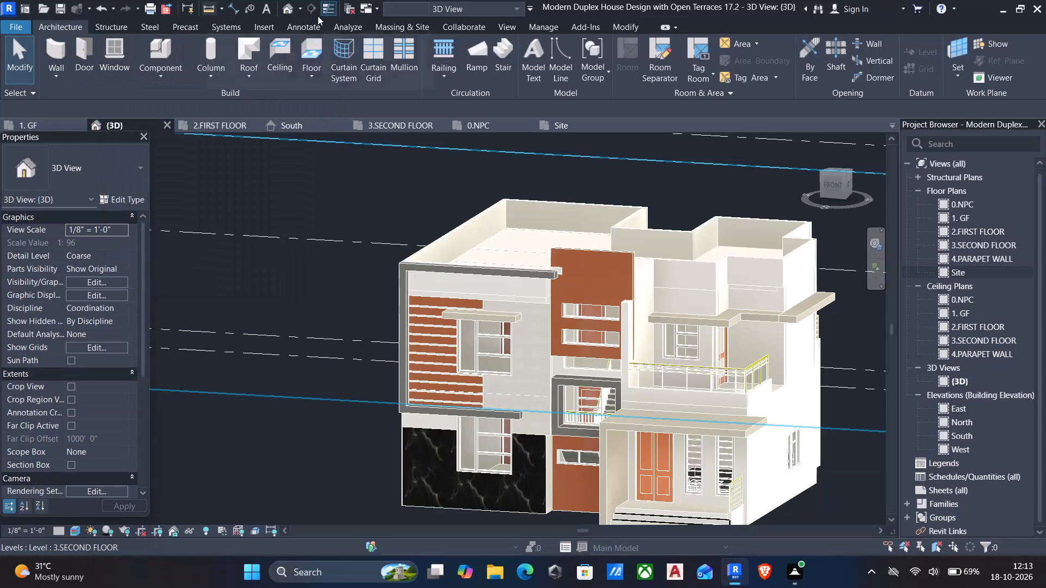
# Set the material of the 2.5" x 5" rectangular mullion type to Door - Frame.
pyautogui.click(402, 53)
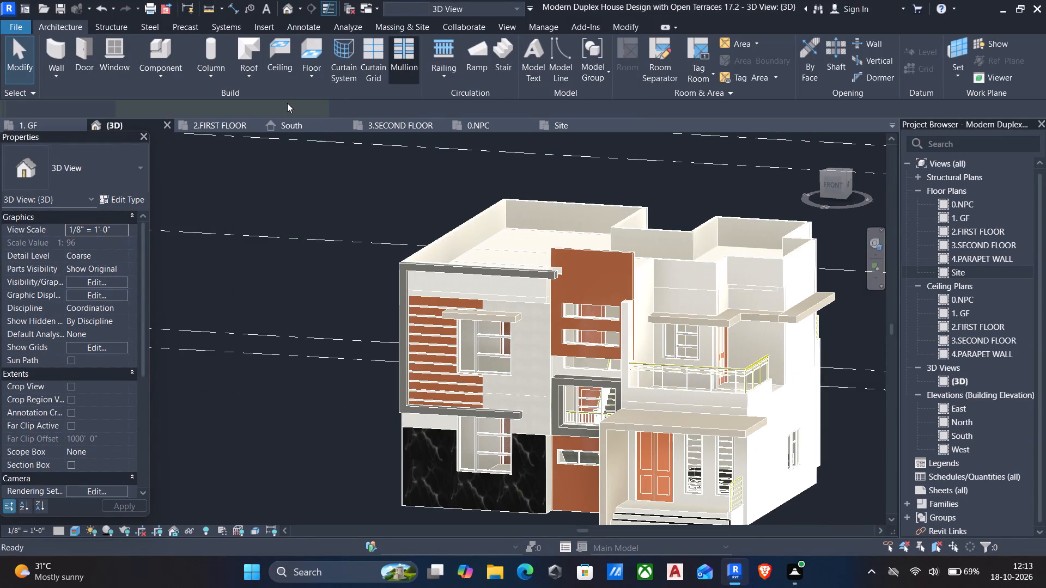
pyautogui.click(75, 174)
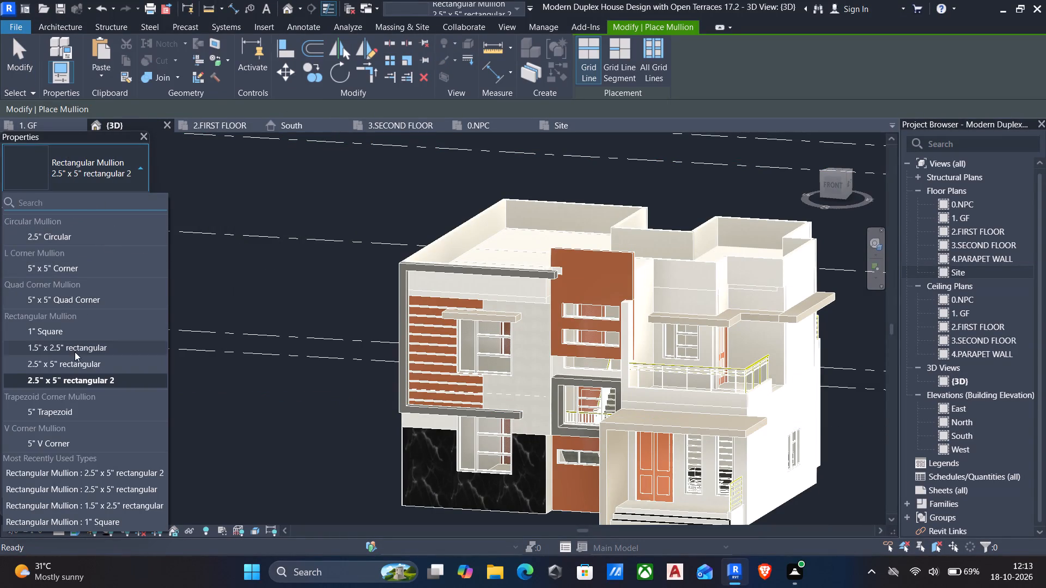
pyautogui.click(80, 367)
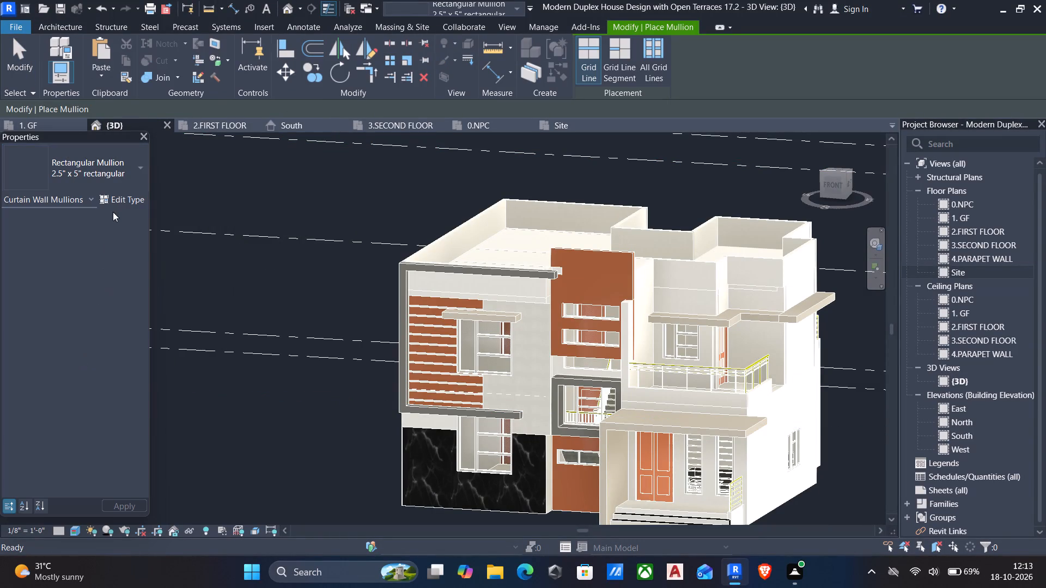
pyautogui.click(119, 199)
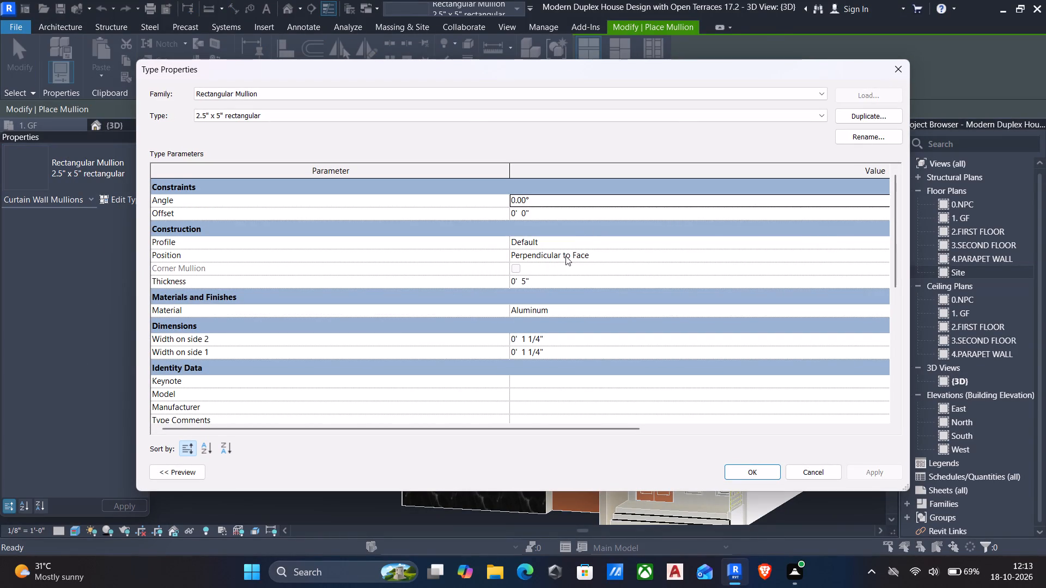
pyautogui.click(883, 312)
pyautogui.click(874, 308)
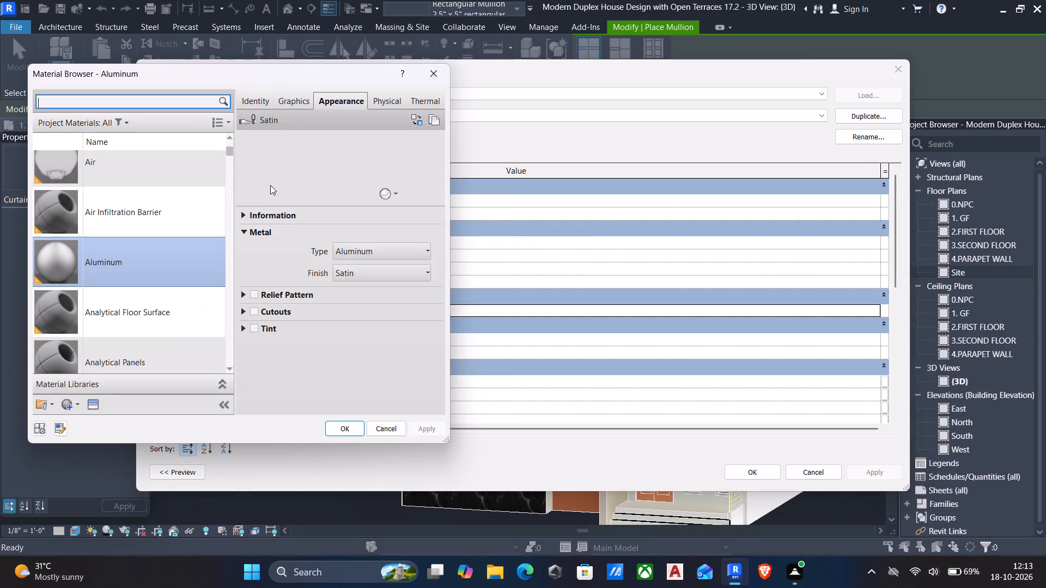
pyautogui.click(171, 101)
pyautogui.write('door')
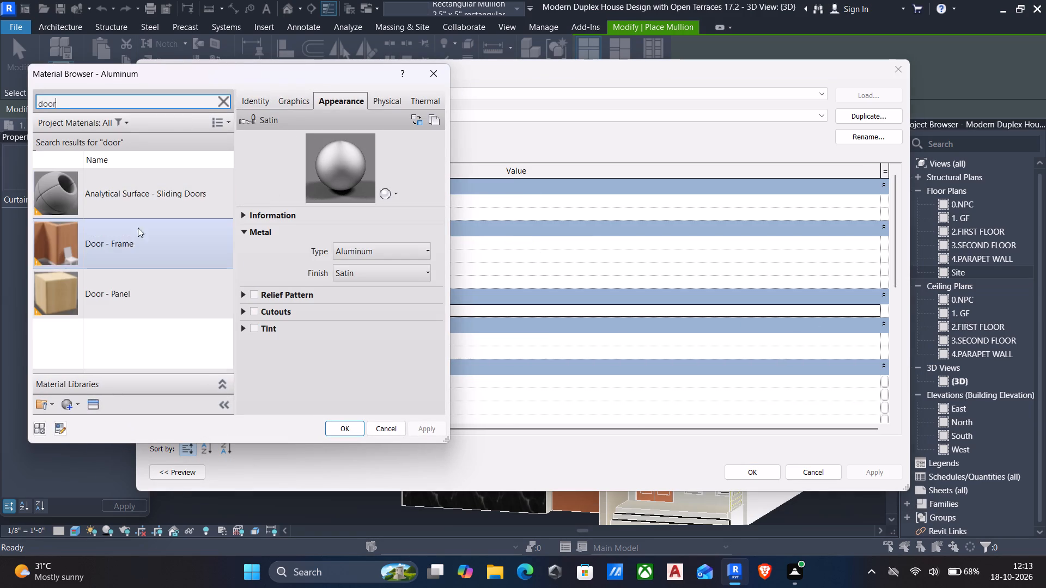
pyautogui.click(131, 241)
pyautogui.click(337, 425)
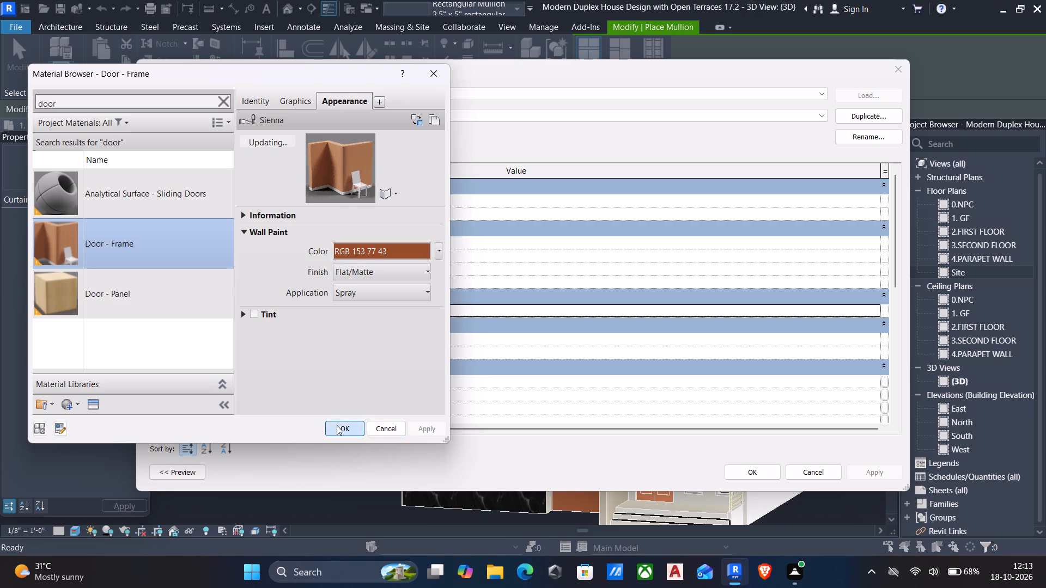
pyautogui.click(873, 469)
pyautogui.click(747, 472)
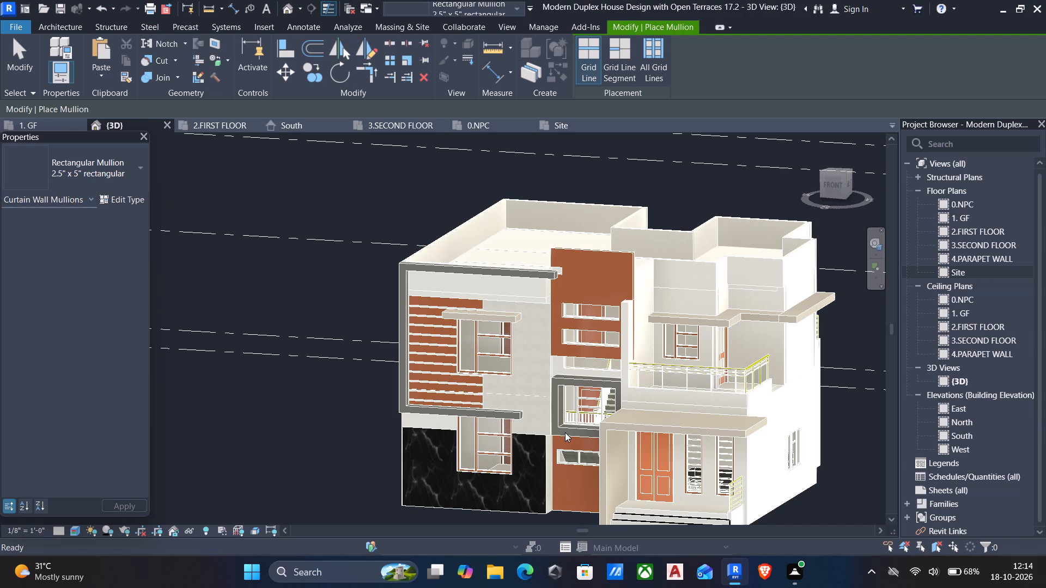
# Set the material of the 1.5" x 2.5" rectangular mullion type to Leather - Black.
pyautogui.scroll(4, 688, 408)
pyautogui.moveTo(684, 482); pyautogui.dragTo(665, 419, button='middle')
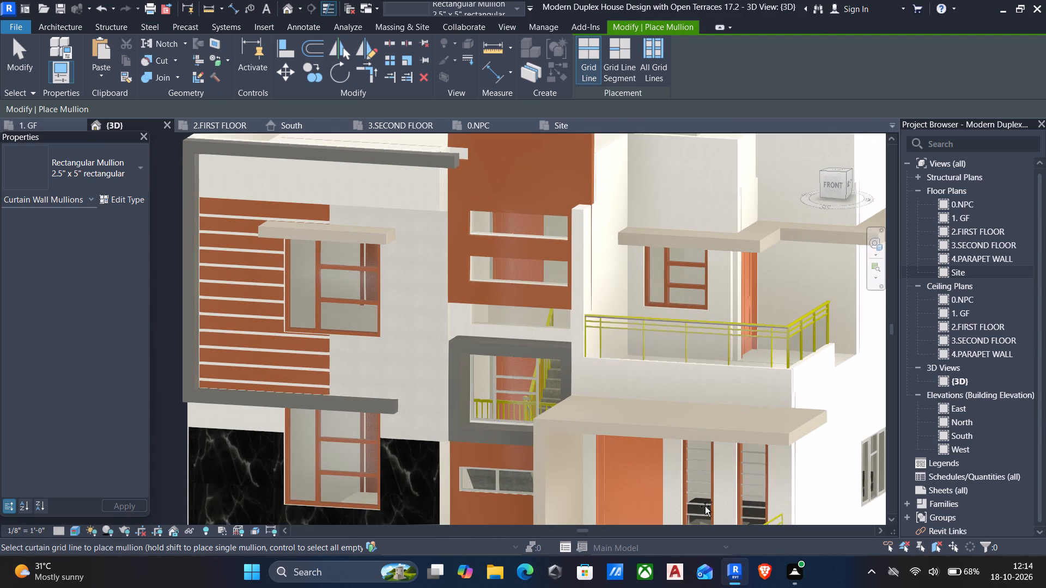
pyautogui.moveTo(706, 483); pyautogui.dragTo(700, 429, button='middle')
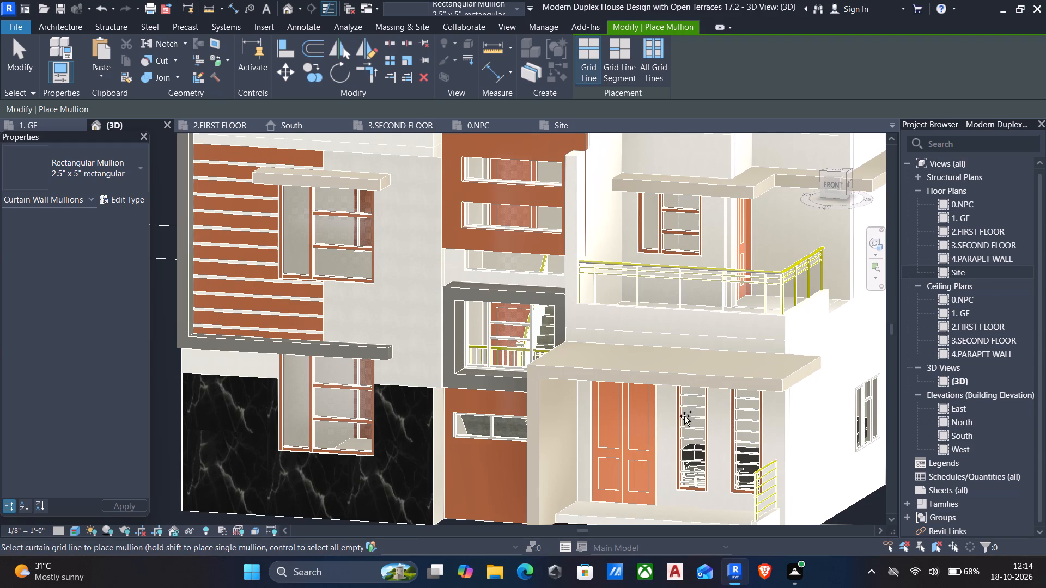
pyautogui.click(144, 173)
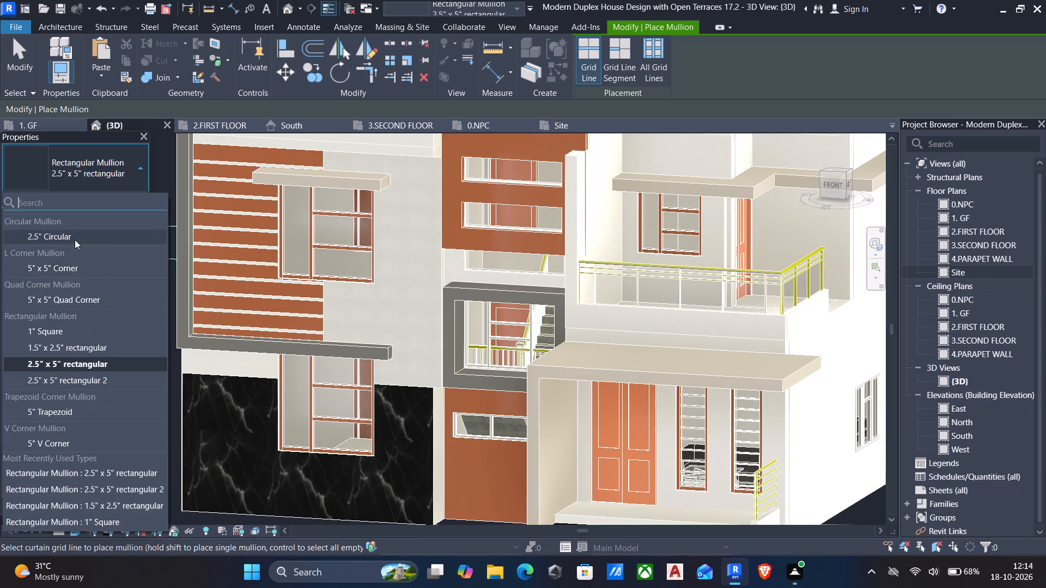
pyautogui.click(53, 346)
pyautogui.click(127, 197)
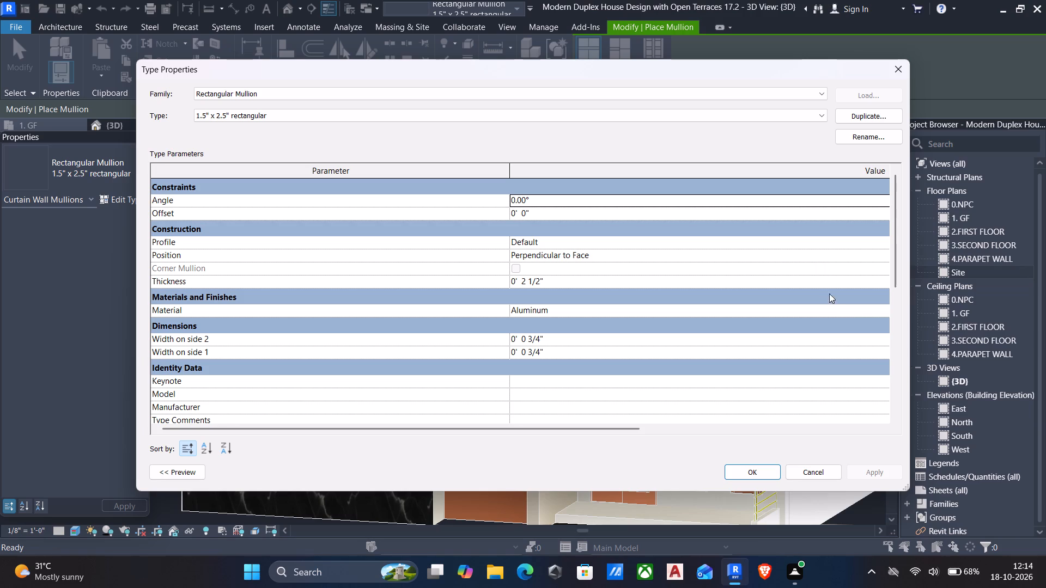
pyautogui.click(883, 311)
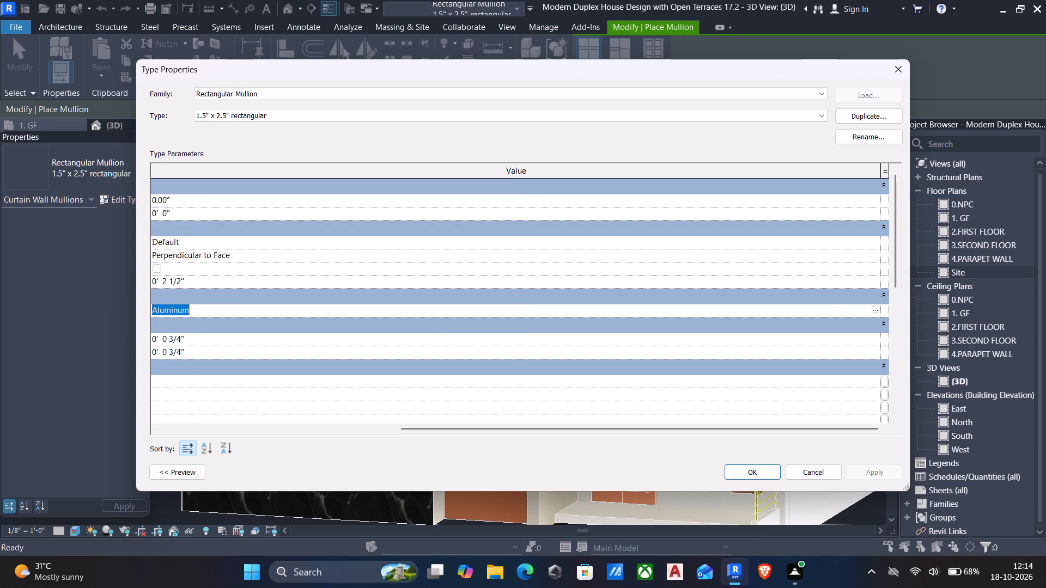
pyautogui.click(874, 309)
pyautogui.scroll(-5, 160, 261)
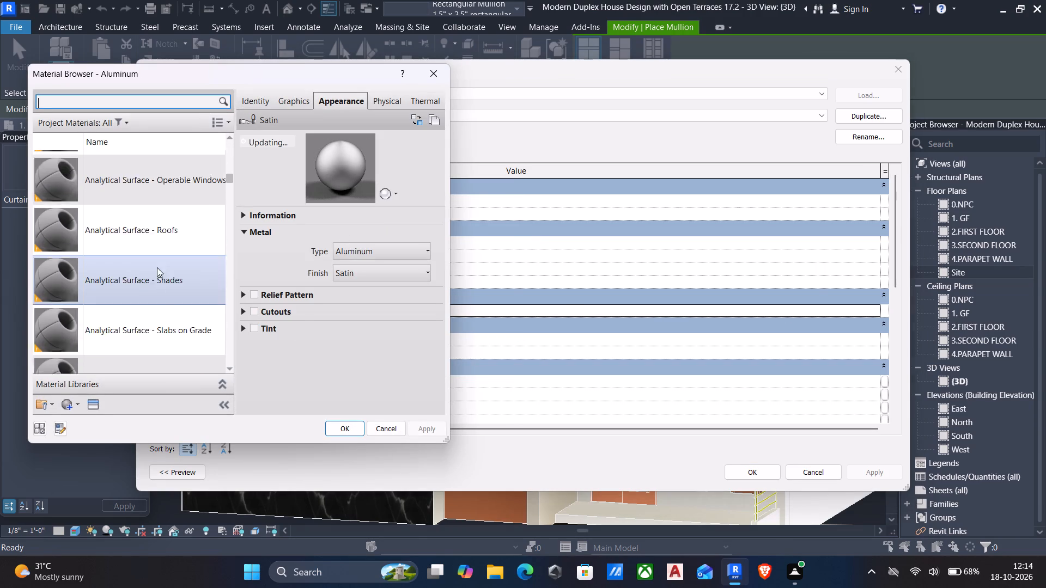
pyautogui.scroll(-16, 157, 267)
pyautogui.scroll(-7, 150, 282)
pyautogui.scroll(6, 150, 282)
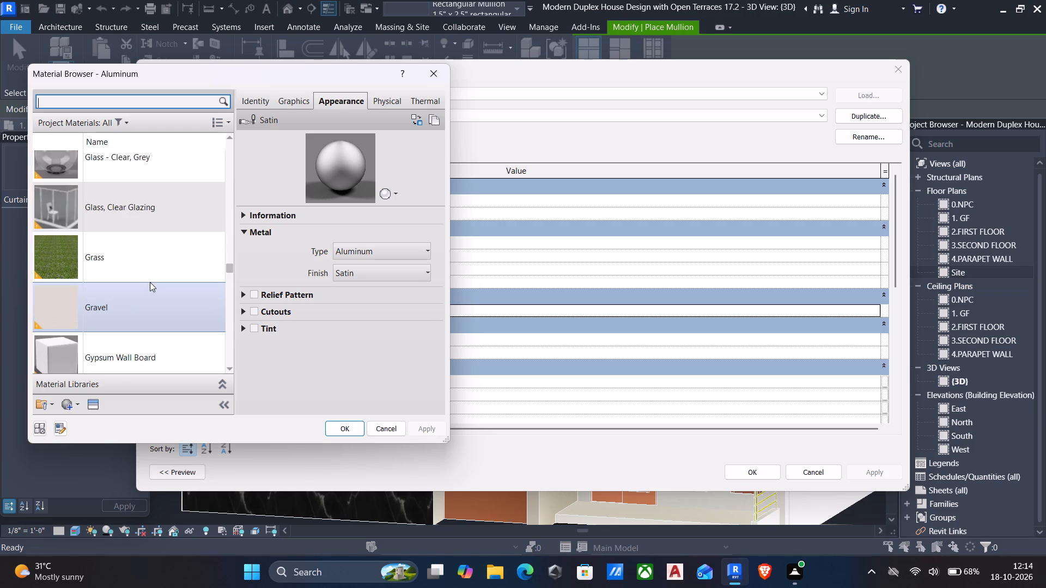
pyautogui.scroll(-2, 149, 284)
pyautogui.click(132, 289)
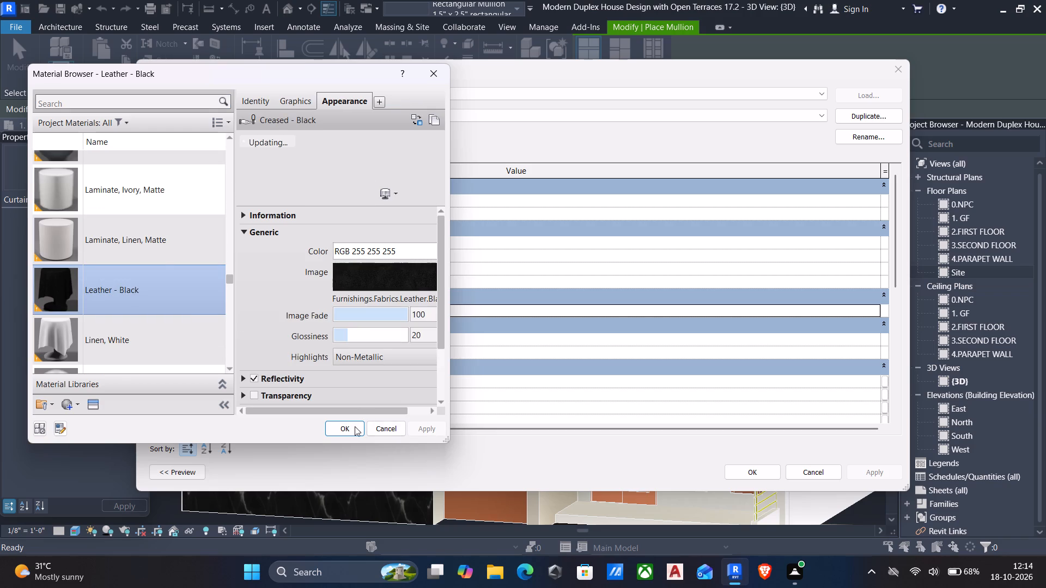
pyautogui.click(355, 431)
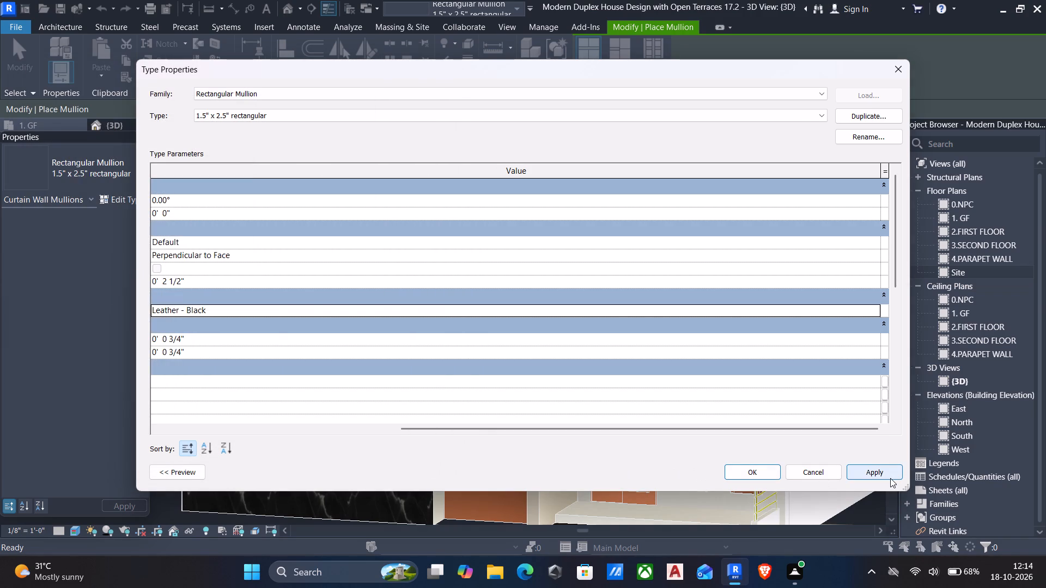
pyautogui.click(890, 478)
pyautogui.click(764, 471)
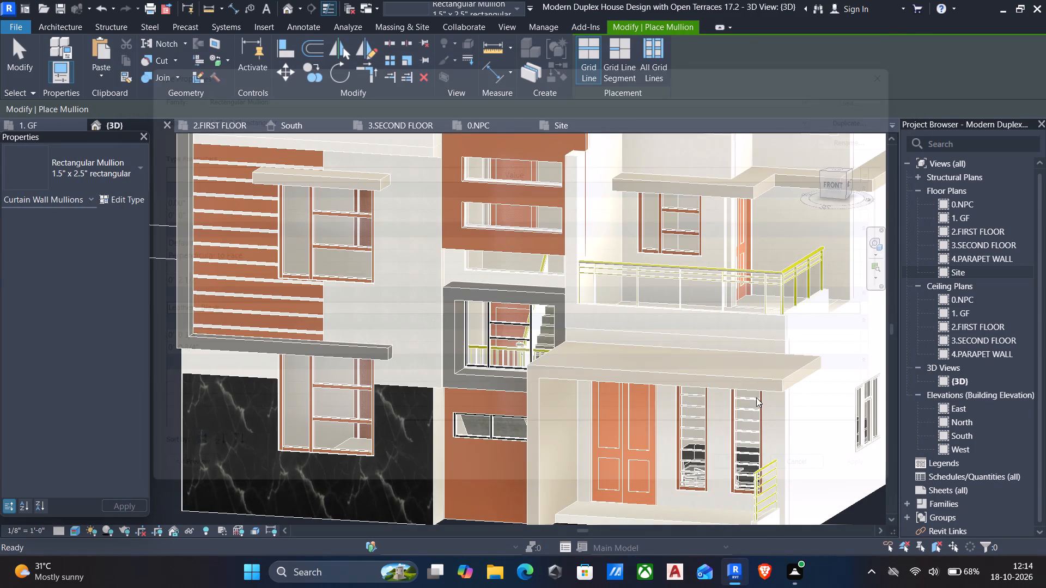
# Leave mullion placement and examine the house's front and side facades, including the side-wall casement window, in the 3D view.
pyautogui.scroll(-3, 750, 390)
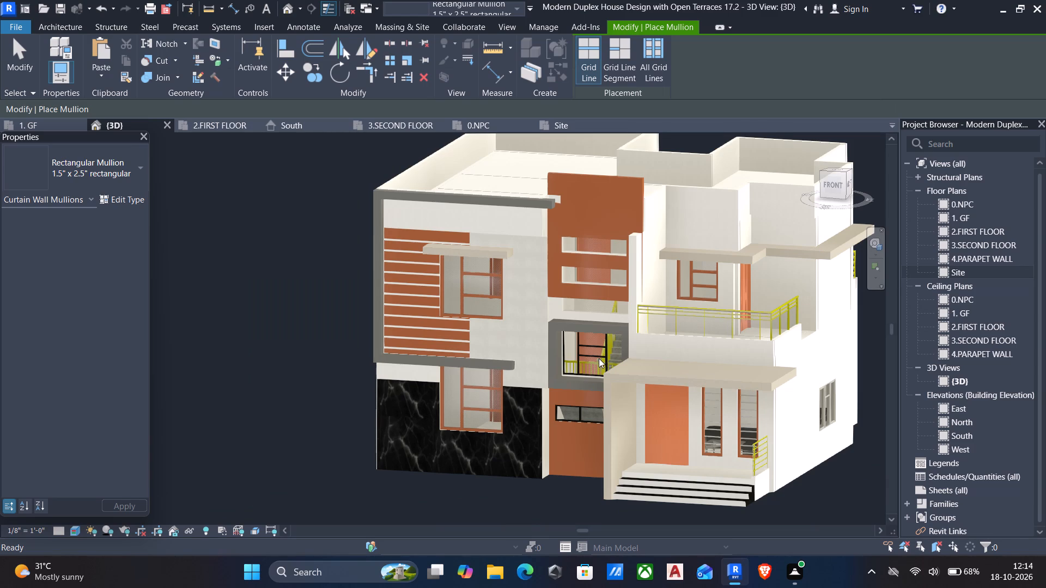
pyautogui.scroll(-3, 598, 366)
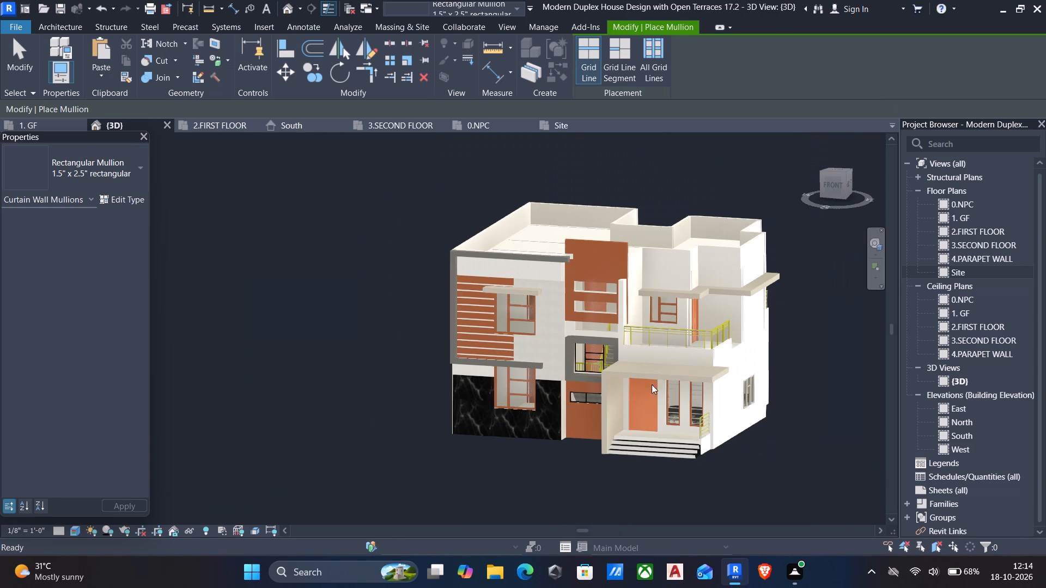
pyautogui.moveTo(723, 396); pyautogui.dragTo(652, 407, button='middle')
pyautogui.scroll(-3, 654, 415)
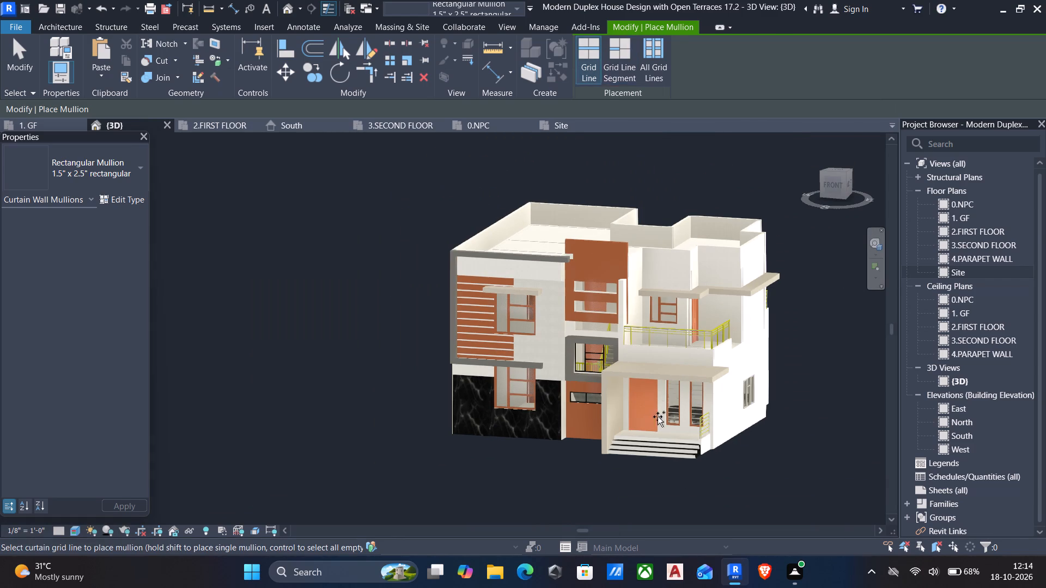
pyautogui.scroll(-1, 658, 416)
pyautogui.keyDown('shift'); pyautogui.moveTo(674, 413); pyautogui.dragTo(585, 395, button='middle'); pyautogui.keyUp('shift')
pyautogui.scroll(11, 721, 425)
pyautogui.press('Escape')
pyautogui.scroll(4, 595, 367)
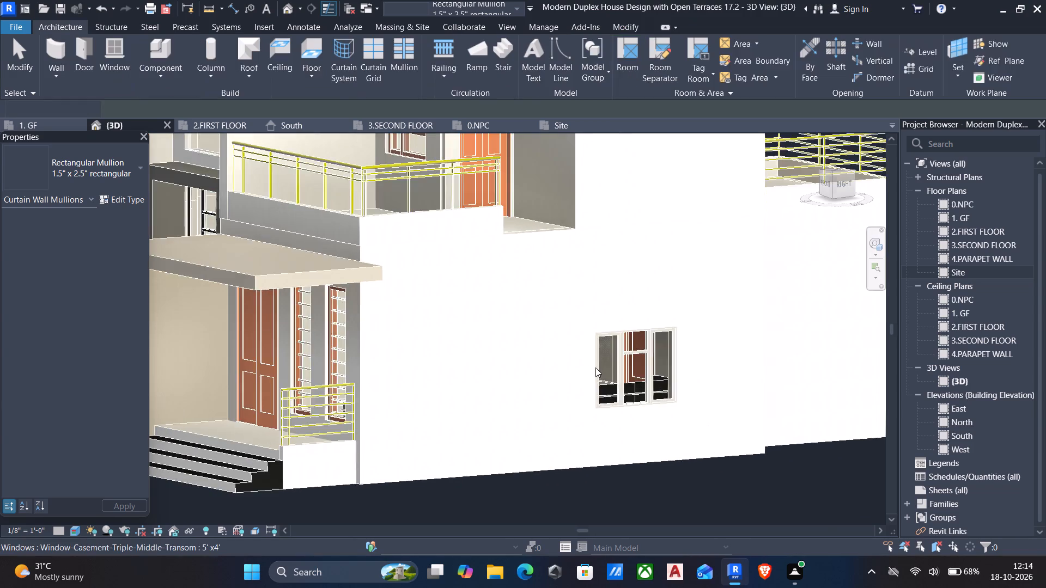
pyautogui.scroll(-13, 637, 385)
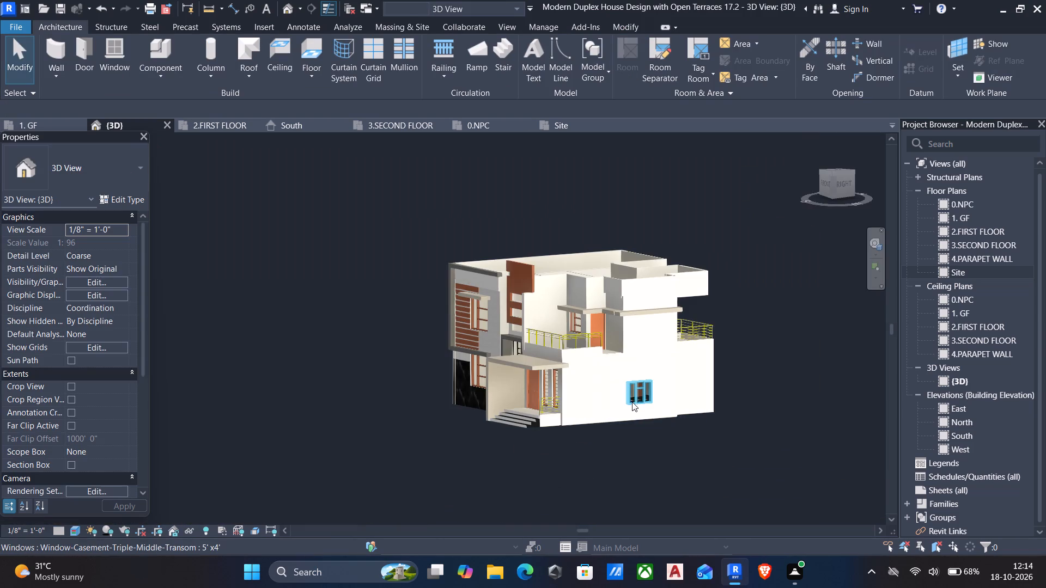
pyautogui.keyDown('shift'); pyautogui.moveTo(625, 407); pyautogui.dragTo(646, 528, button='middle'); pyautogui.keyUp('shift')
pyautogui.moveTo(667, 465); pyautogui.dragTo(726, 406, button='middle')
pyautogui.keyDown('shift'); pyautogui.moveTo(726, 409); pyautogui.dragTo(811, 320, button='middle'); pyautogui.keyUp('shift')
pyautogui.moveTo(714, 352); pyautogui.dragTo(657, 425, button='middle')
pyautogui.moveTo(677, 430); pyautogui.dragTo(675, 402, button='middle')
pyautogui.scroll(2, 674, 403)
pyautogui.moveTo(673, 404); pyautogui.dragTo(673, 405, button='middle')
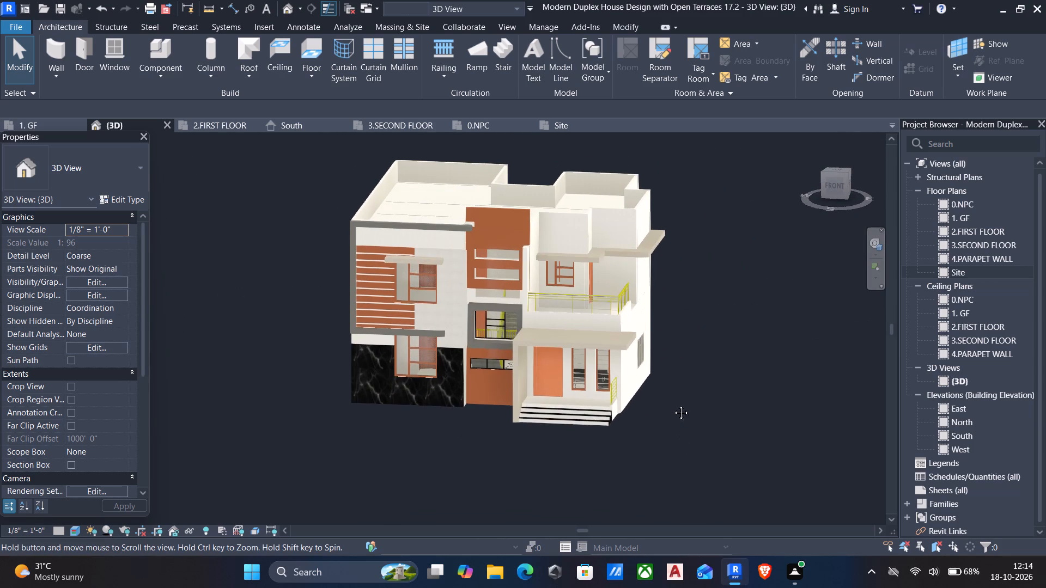
pyautogui.moveTo(673, 405); pyautogui.dragTo(719, 432, button='middle')
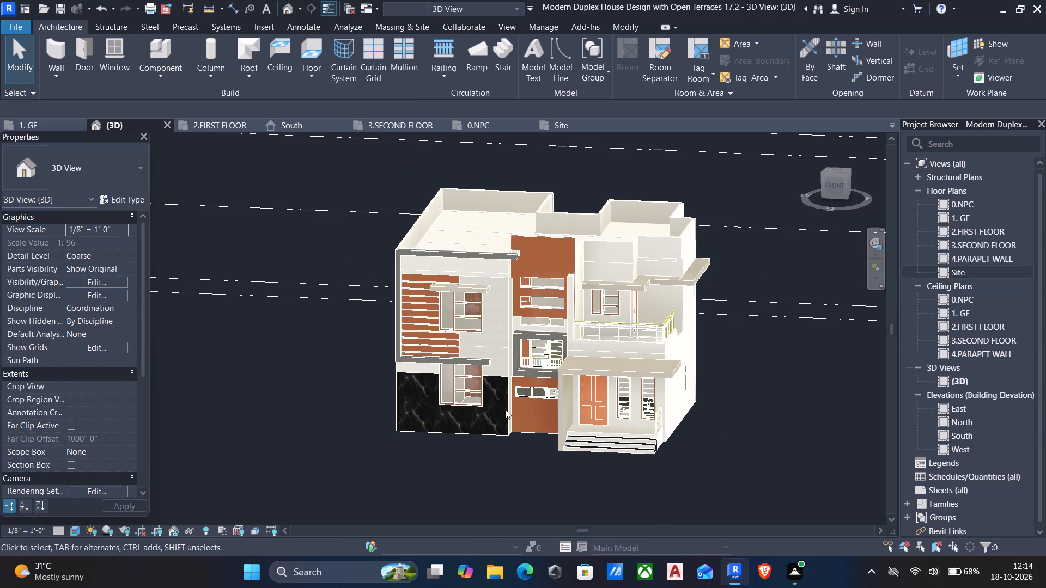
# Save the project.
pyautogui.hotkey('ctrl', 's')
# Preview a Microsoft Print to PDF printout of the visible portion of the current 3D view, then close the preview.
pyautogui.hotkey('ctrl', 'p')
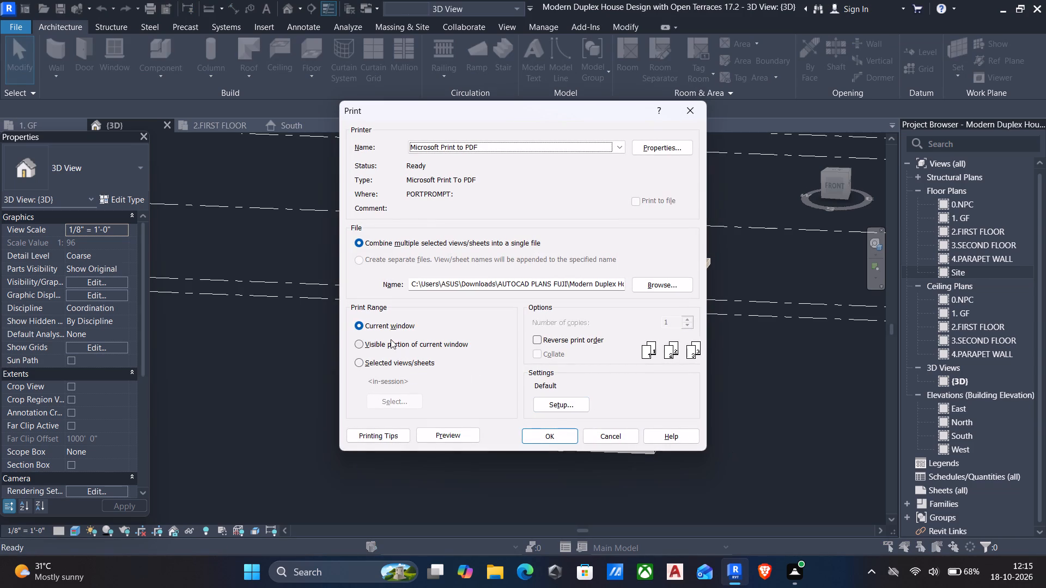
pyautogui.click(391, 339)
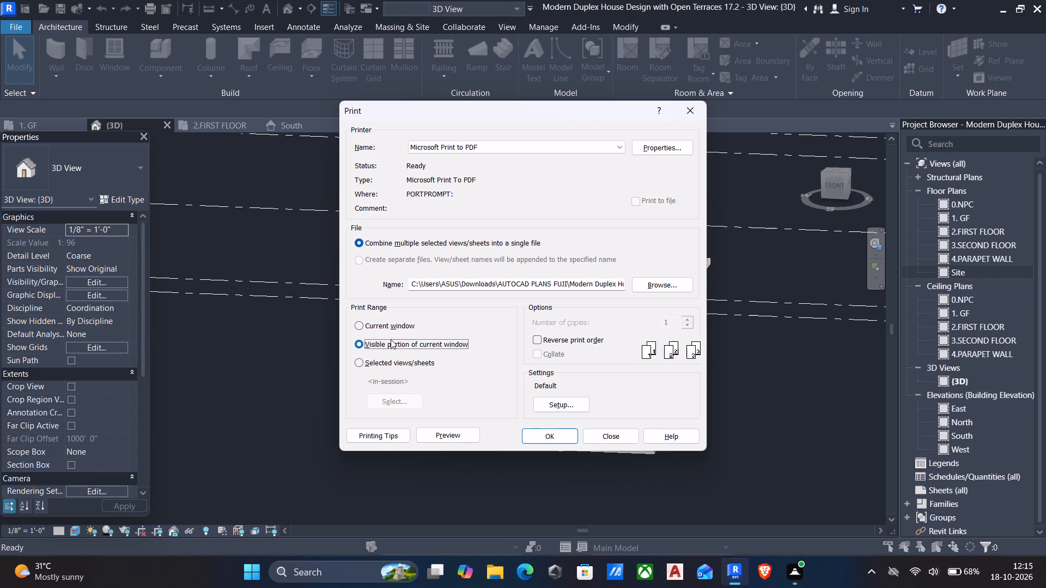
pyautogui.click(437, 434)
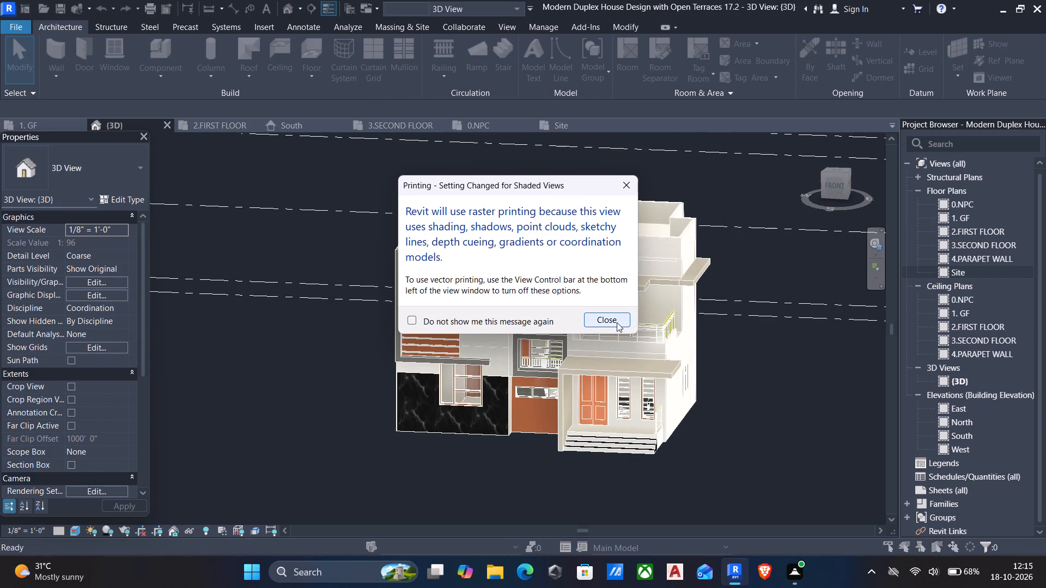
pyautogui.click(617, 322)
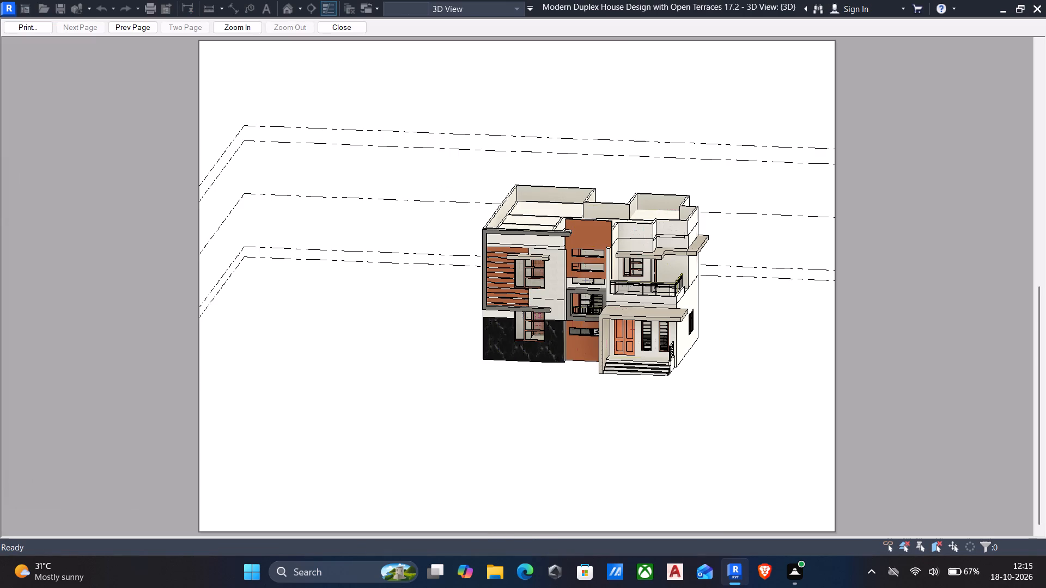
pyautogui.click(339, 28)
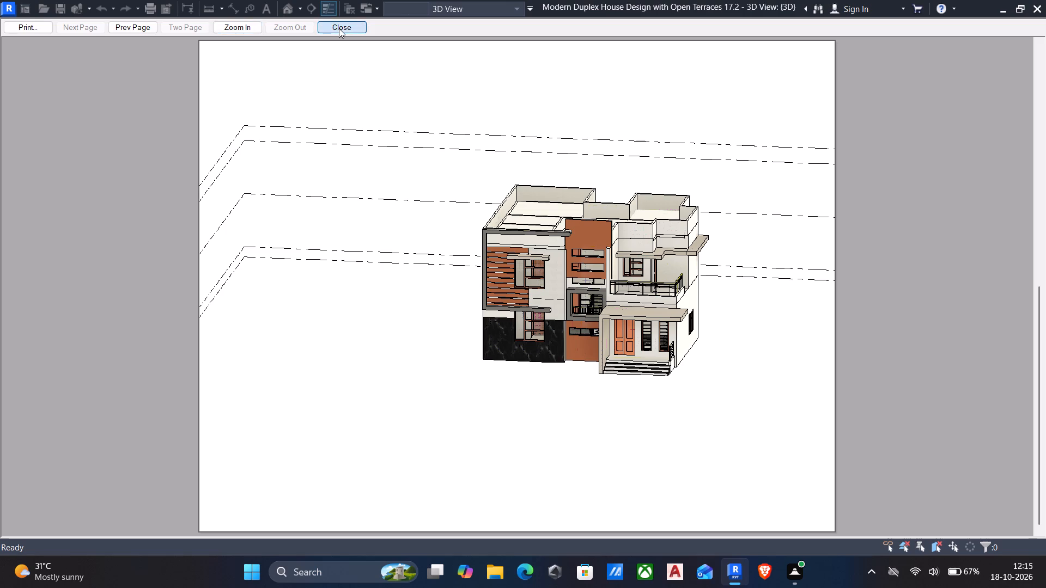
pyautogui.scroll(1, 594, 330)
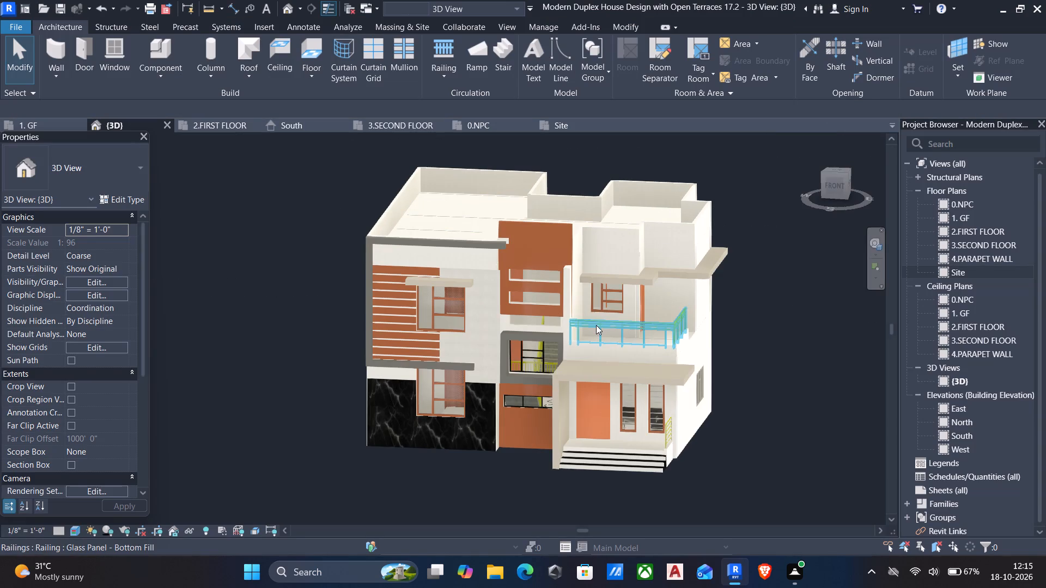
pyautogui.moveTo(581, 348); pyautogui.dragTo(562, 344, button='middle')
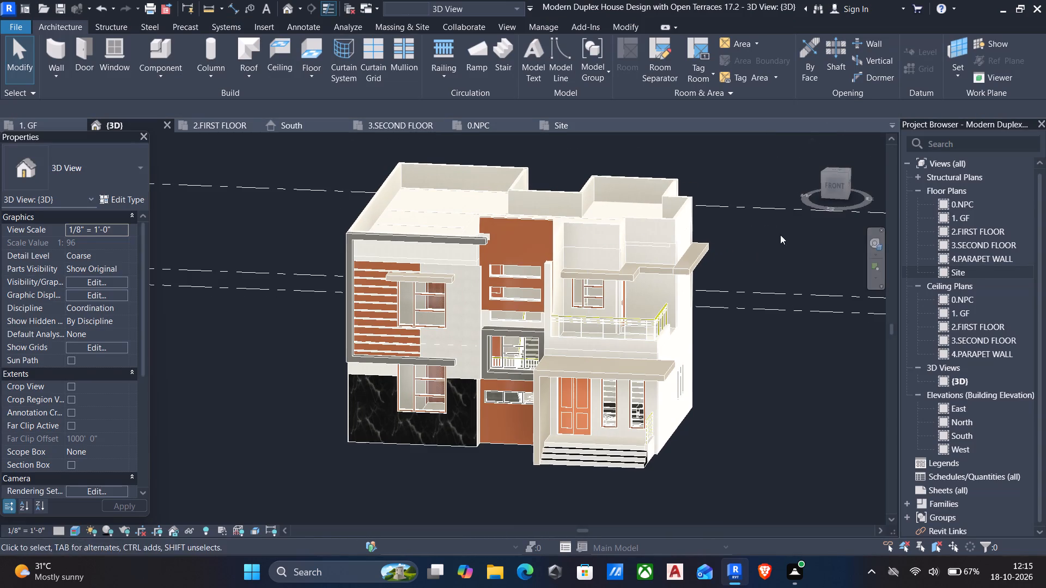
# In the Site floor plan, start an architectural floor and duplicate the 6" FLOOR type as "site floor".
pyautogui.click(961, 205)
pyautogui.doubleClick(973, 273)
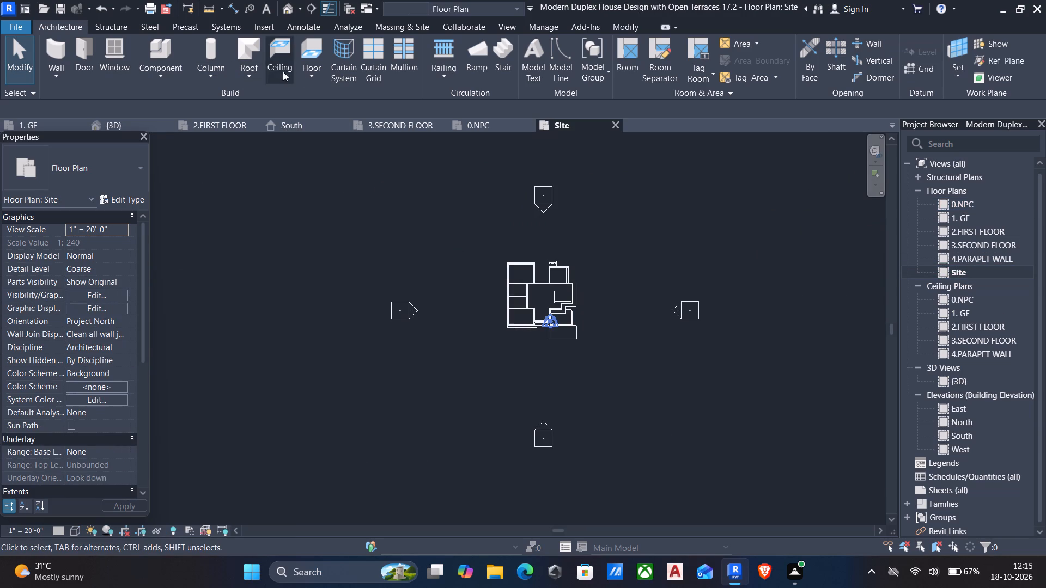
pyautogui.click(303, 73)
pyautogui.click(332, 108)
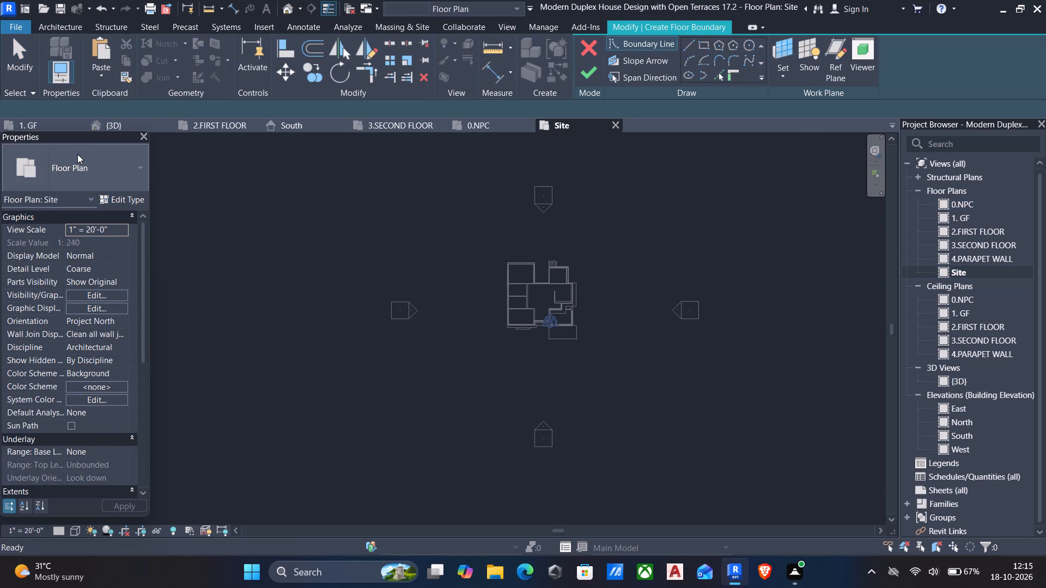
pyautogui.click(119, 171)
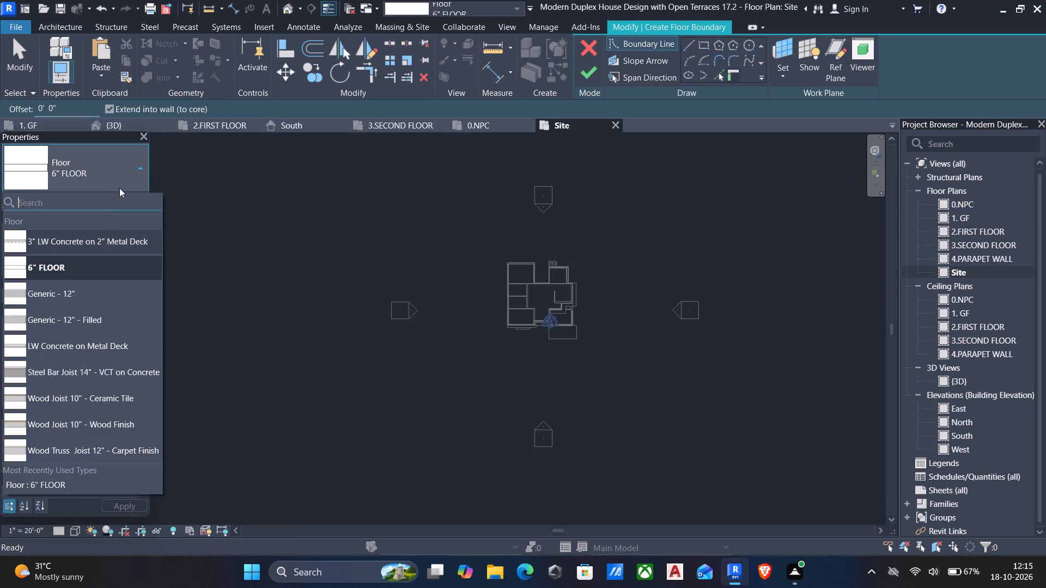
pyautogui.click(123, 180)
pyautogui.click(135, 201)
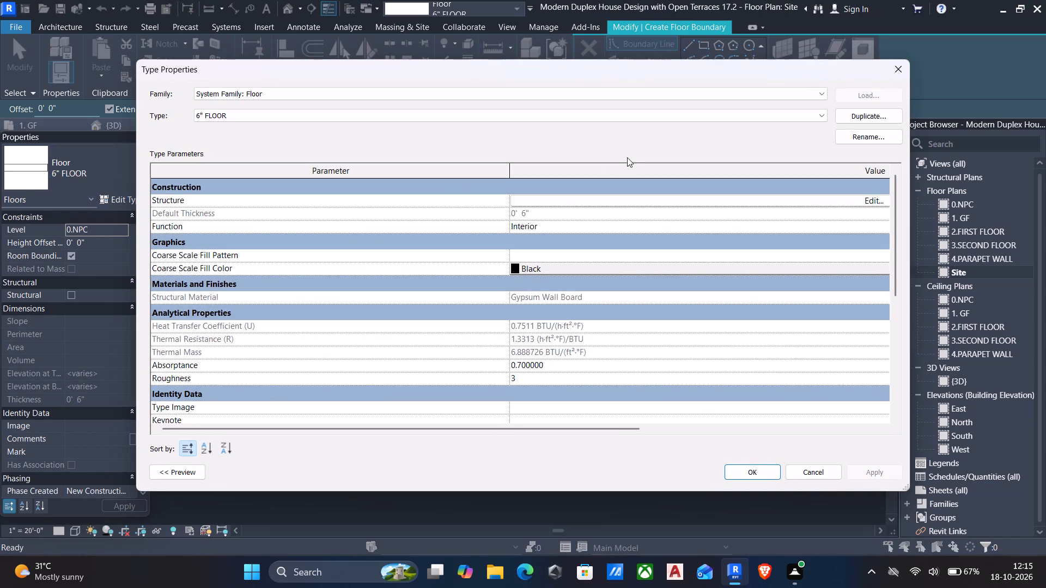
pyautogui.click(876, 117)
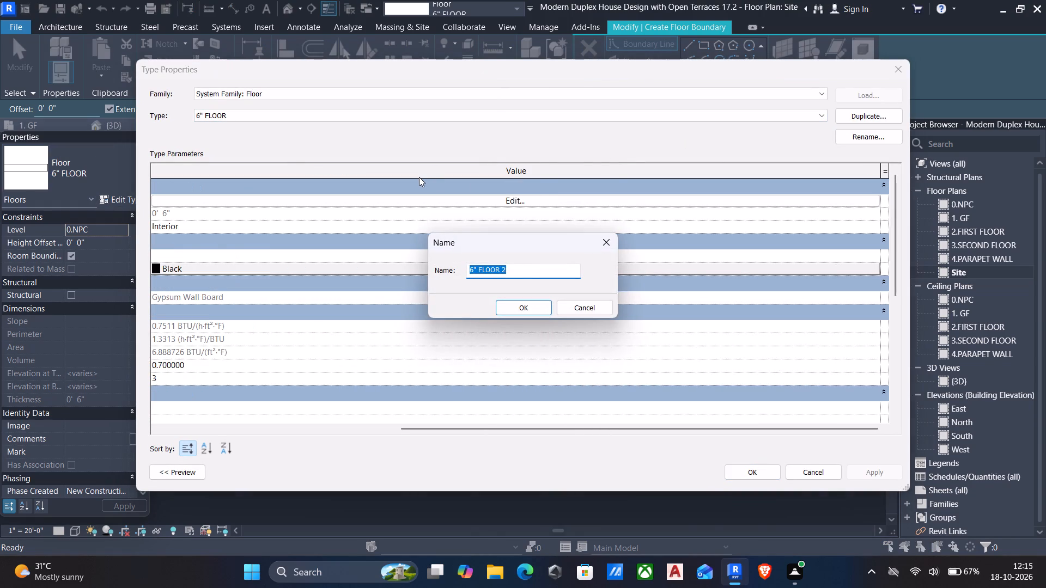
pyautogui.press('BackSpace')
pyautogui.press('s')
pyautogui.press('i')
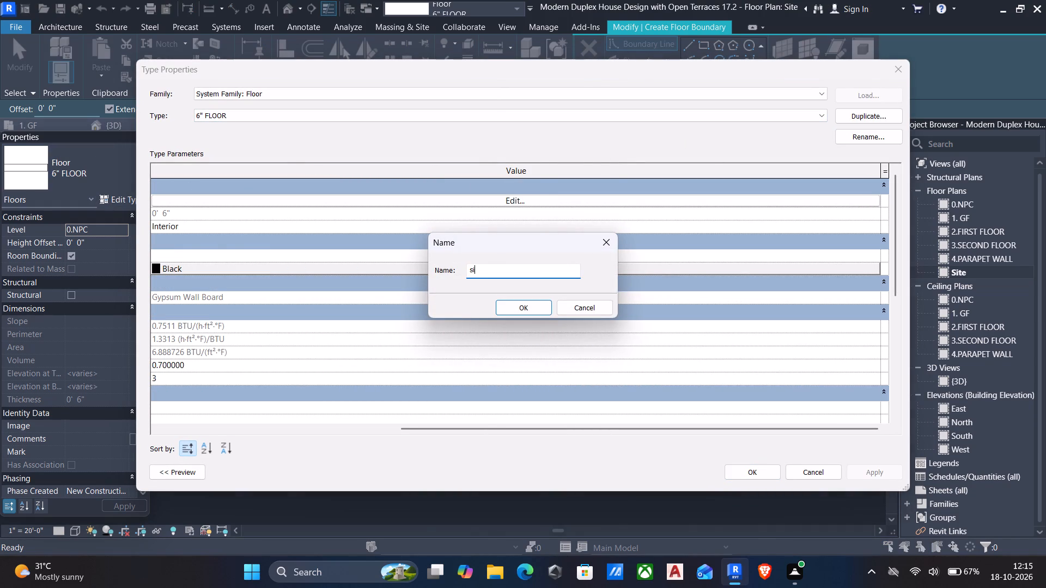
pyautogui.write('te')
pyautogui.press('space')
pyautogui.write('floor')
pyautogui.click(531, 312)
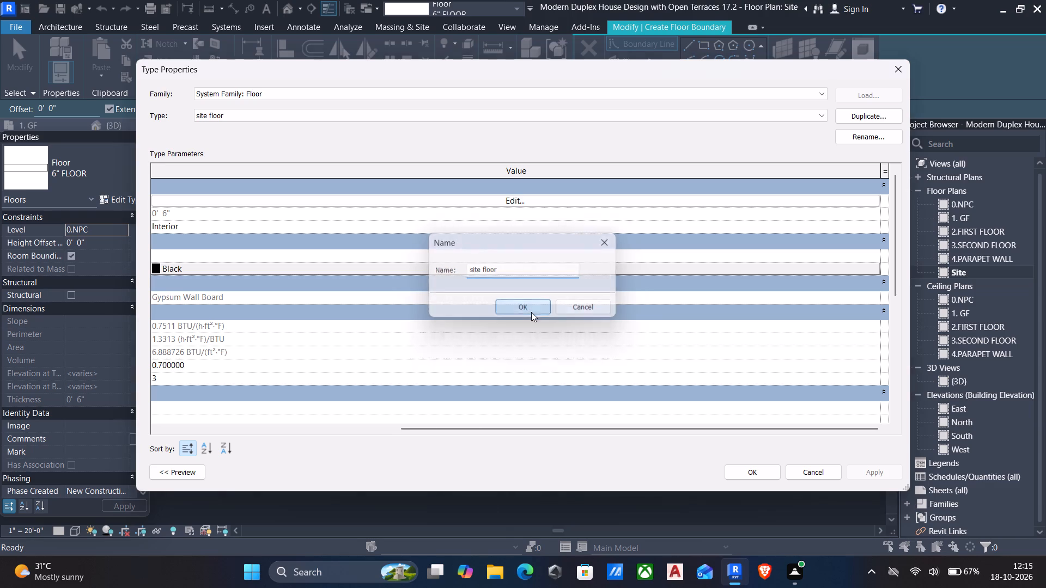
# In the site floor type's structure layer, duplicate the Gypsum Wall Board material with its assets and name the copy "site floor".
pyautogui.click(516, 199)
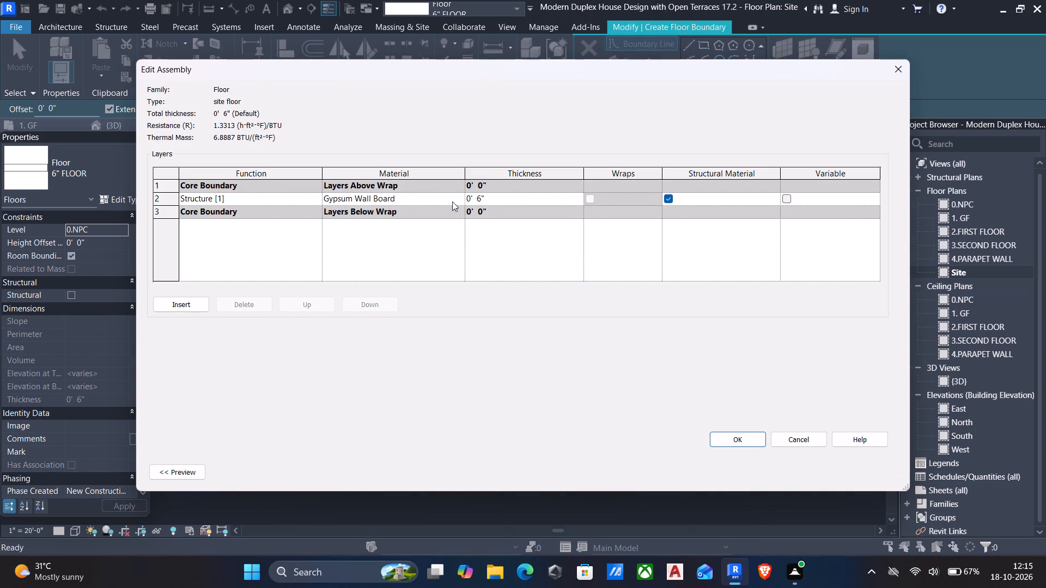
pyautogui.click(459, 197)
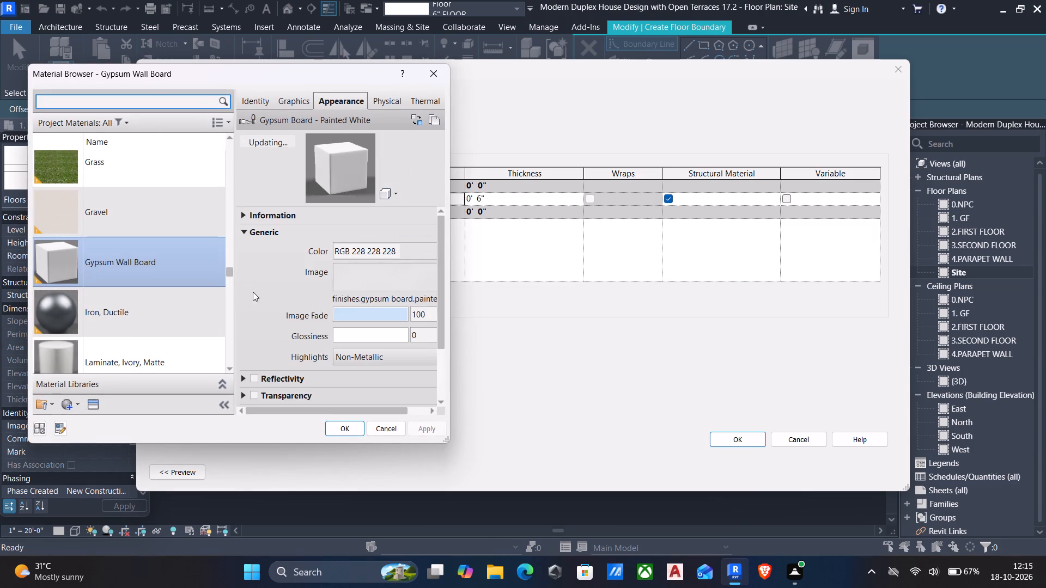
pyautogui.rightClick(172, 250)
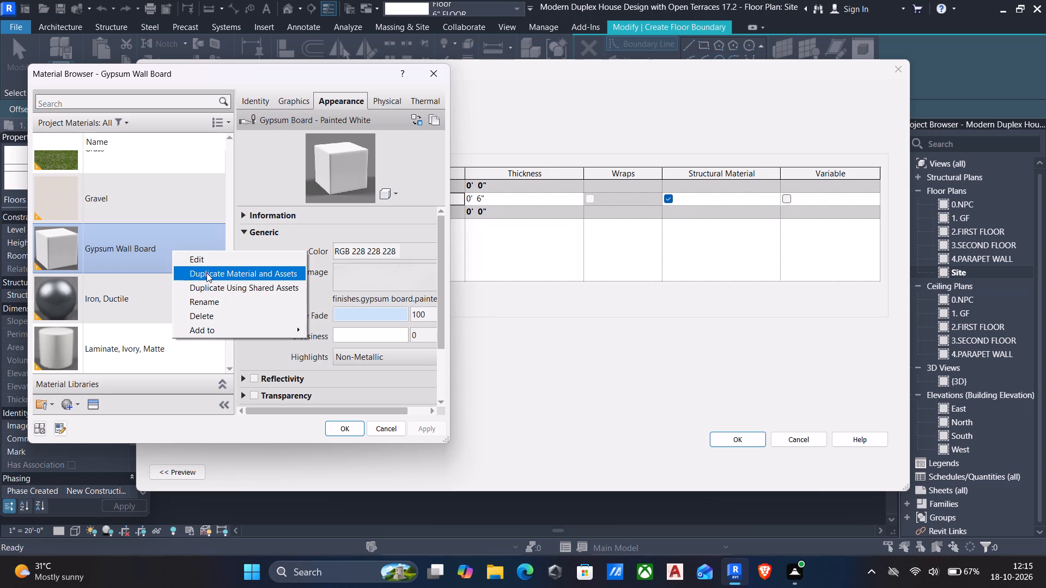
pyautogui.click(206, 273)
pyautogui.press('BackSpace')
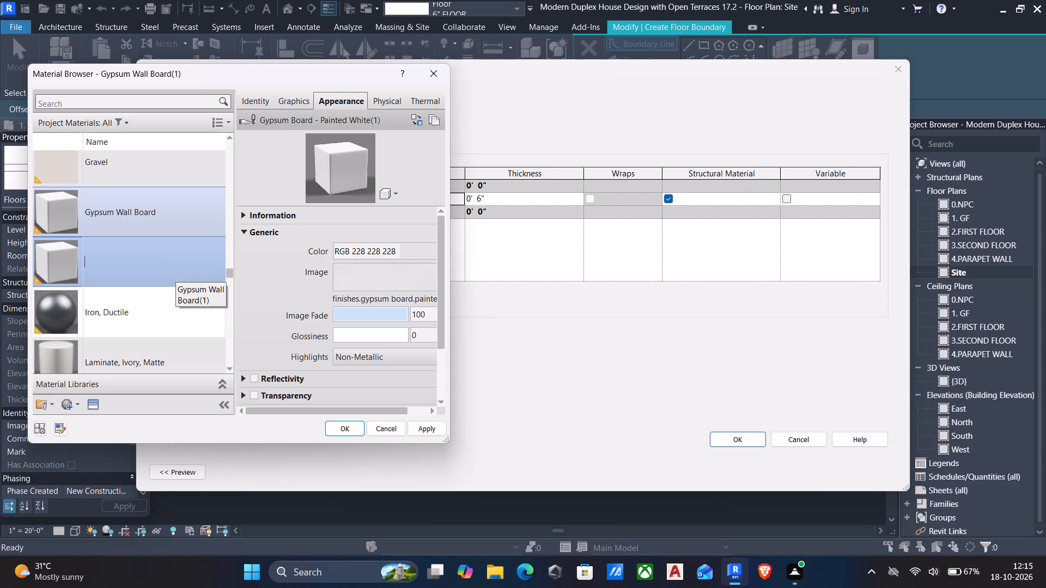
pyautogui.write('site')
pyautogui.press('space')
pyautogui.write('floor')
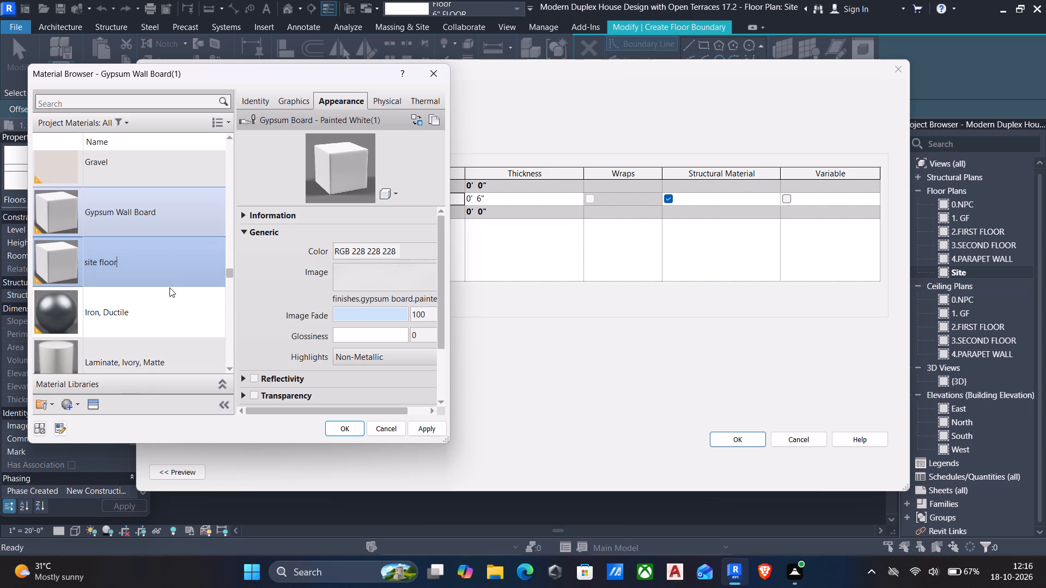
pyautogui.click(180, 265)
pyautogui.click(329, 95)
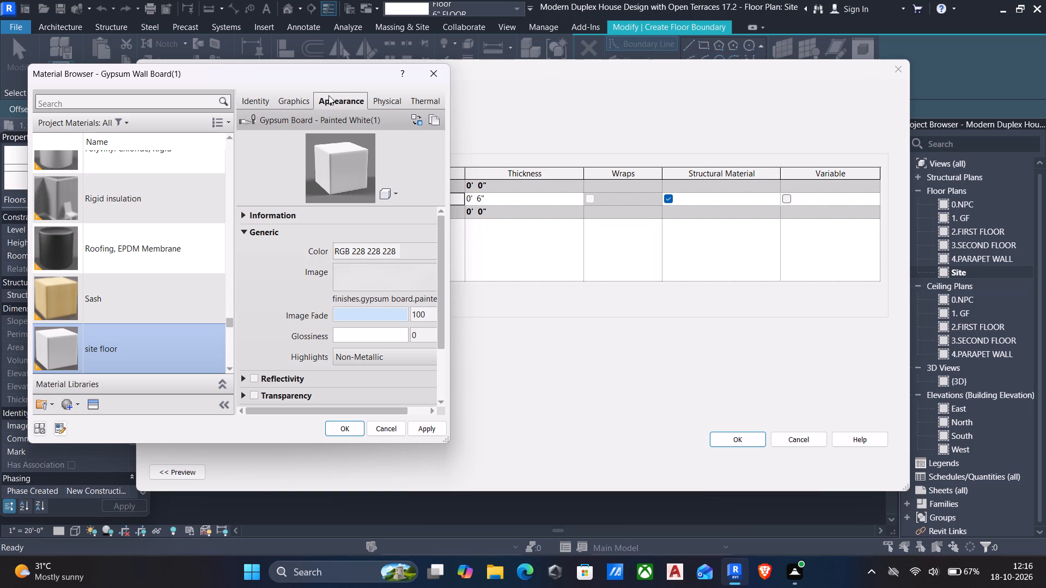
# Remove the gypsum board image from the site floor material's appearance.
pyautogui.click(396, 281)
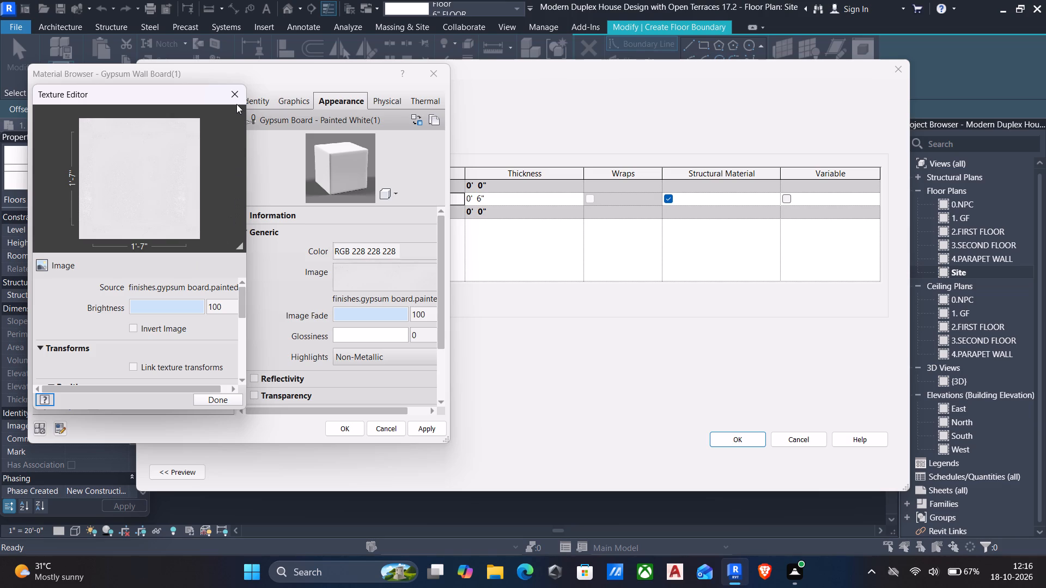
pyautogui.click(236, 102)
pyautogui.rightClick(379, 271)
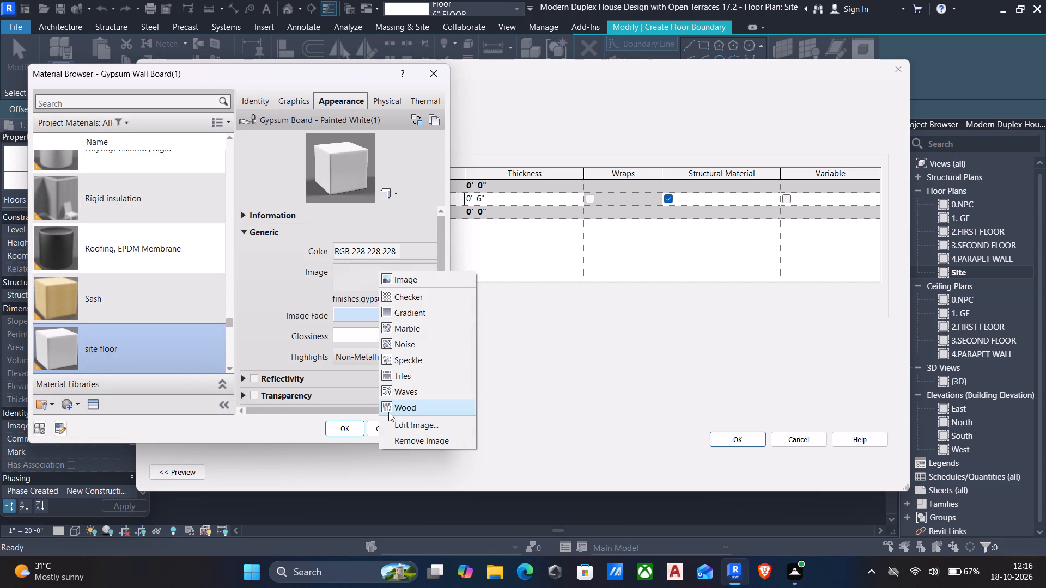
pyautogui.click(402, 437)
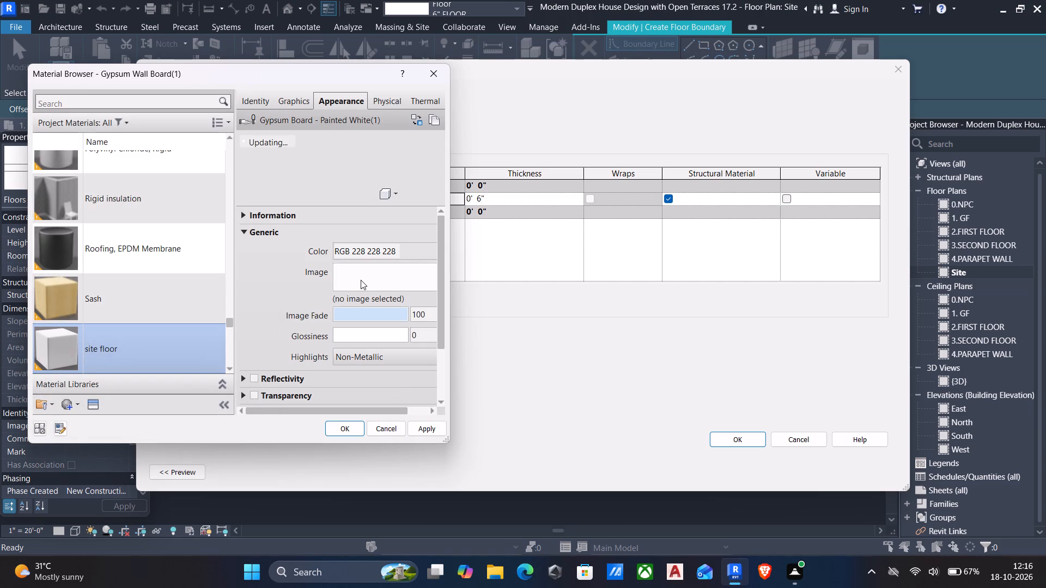
# Start choosing a new appearance image for the site floor material and examine the textures in the Mats folder for a suitable floor finish.
pyautogui.click(361, 279)
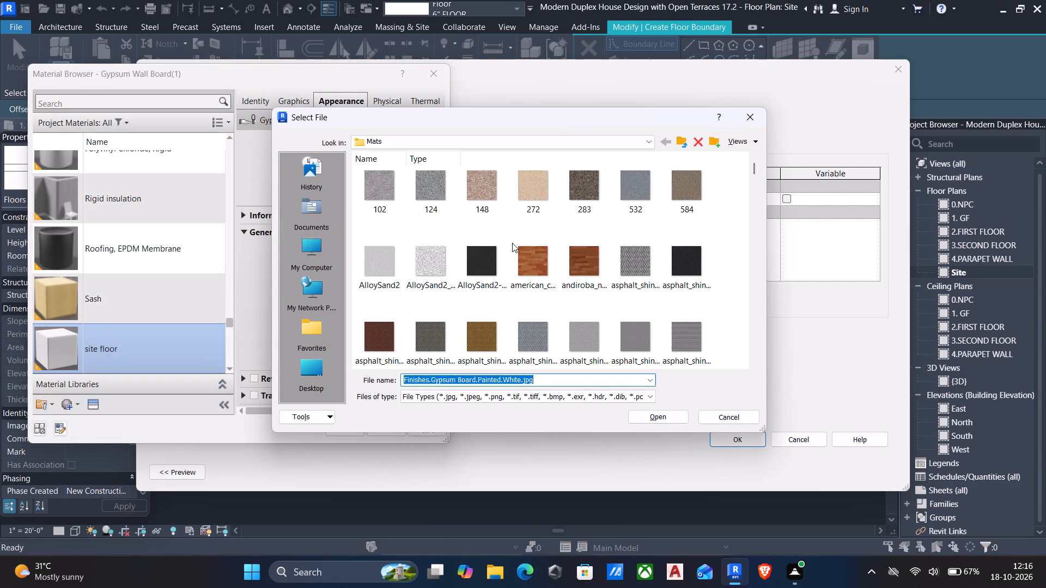
pyautogui.scroll(4, 512, 243)
pyautogui.scroll(-4, 512, 246)
pyautogui.scroll(5, 510, 247)
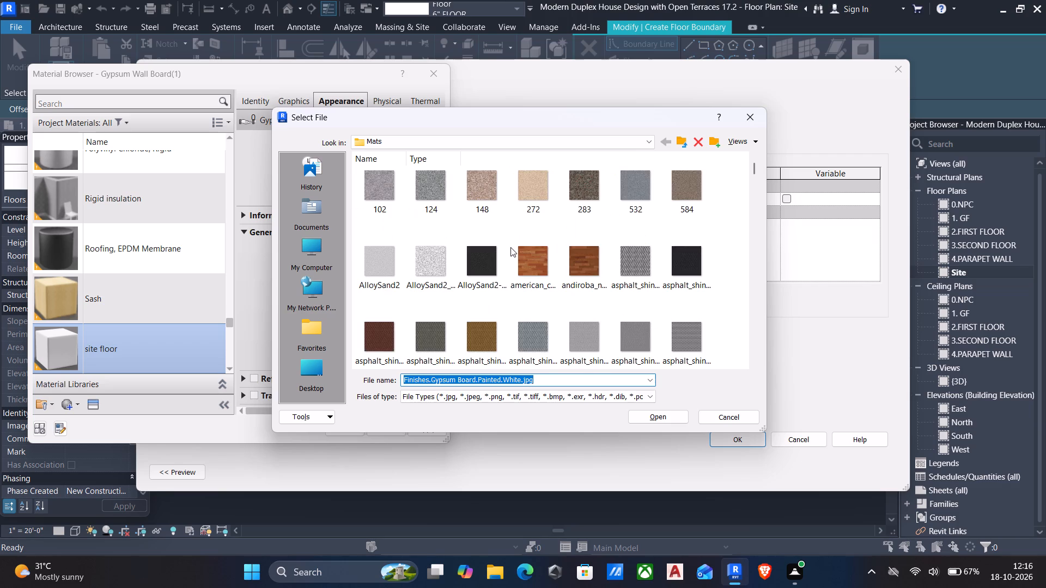
pyautogui.scroll(-1, 509, 256)
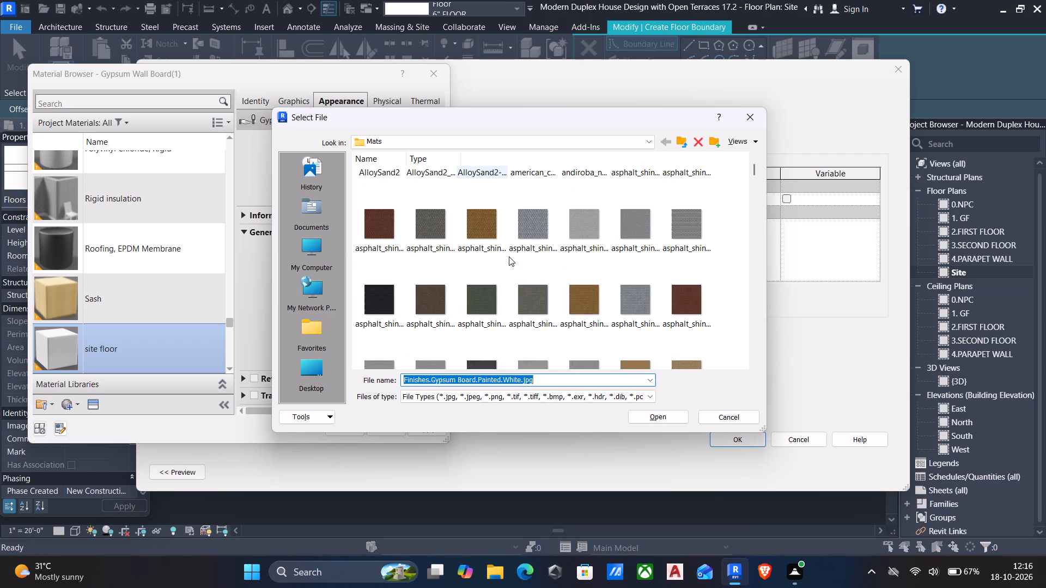
pyautogui.scroll(-6, 509, 256)
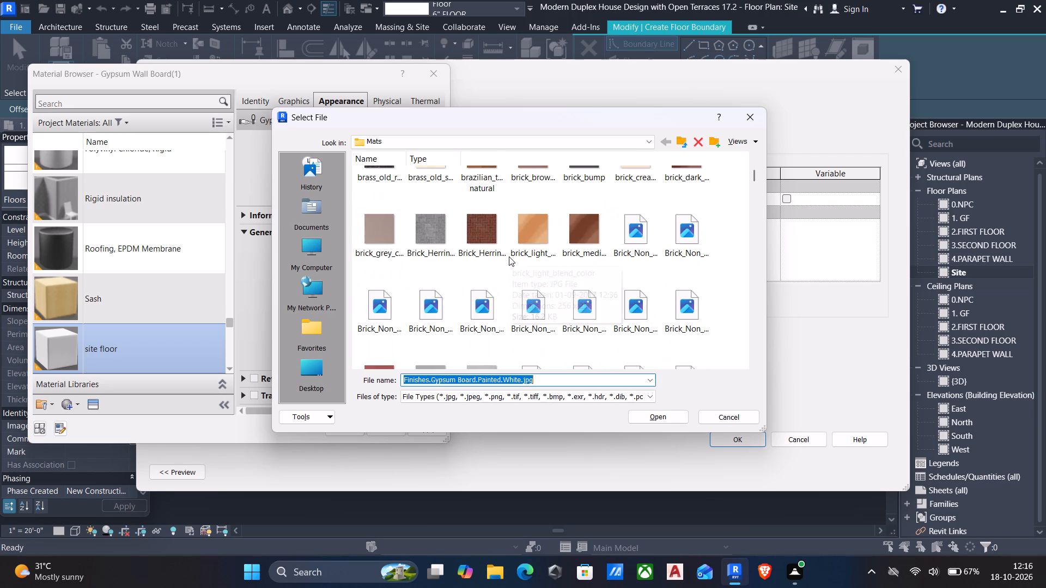
pyautogui.scroll(-1, 509, 256)
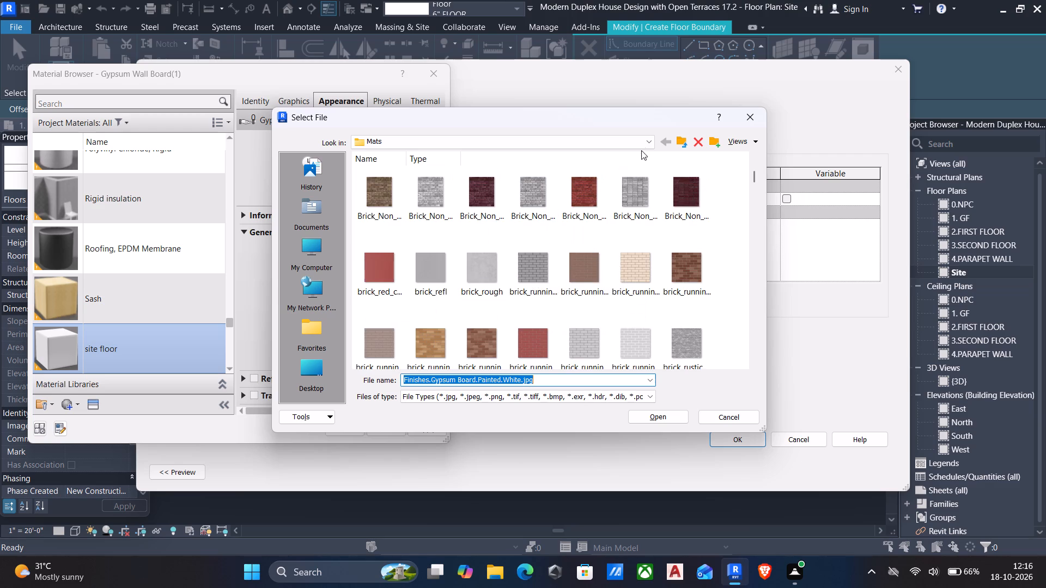
pyautogui.click(647, 140)
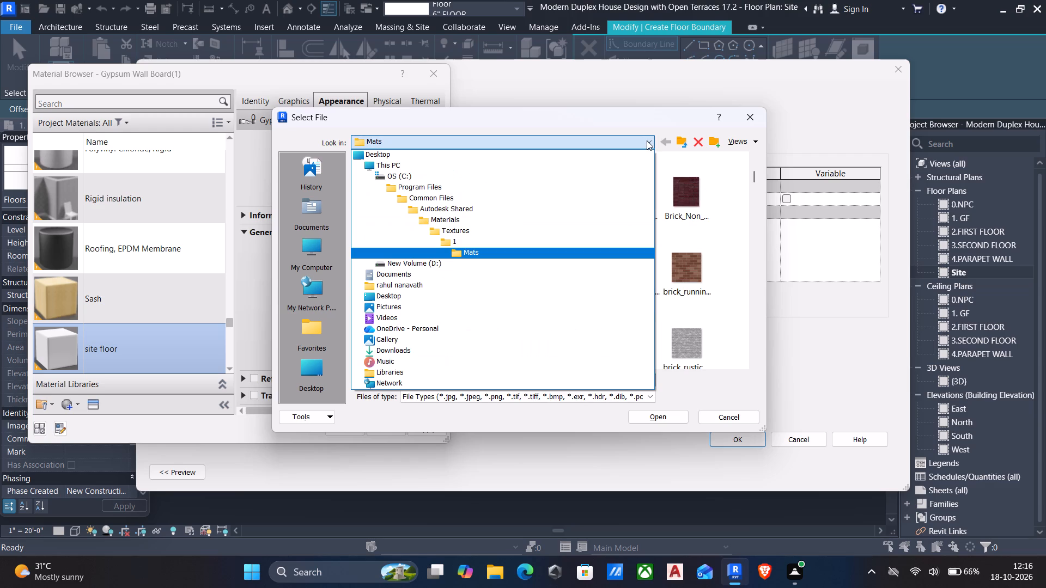
pyautogui.click(647, 140)
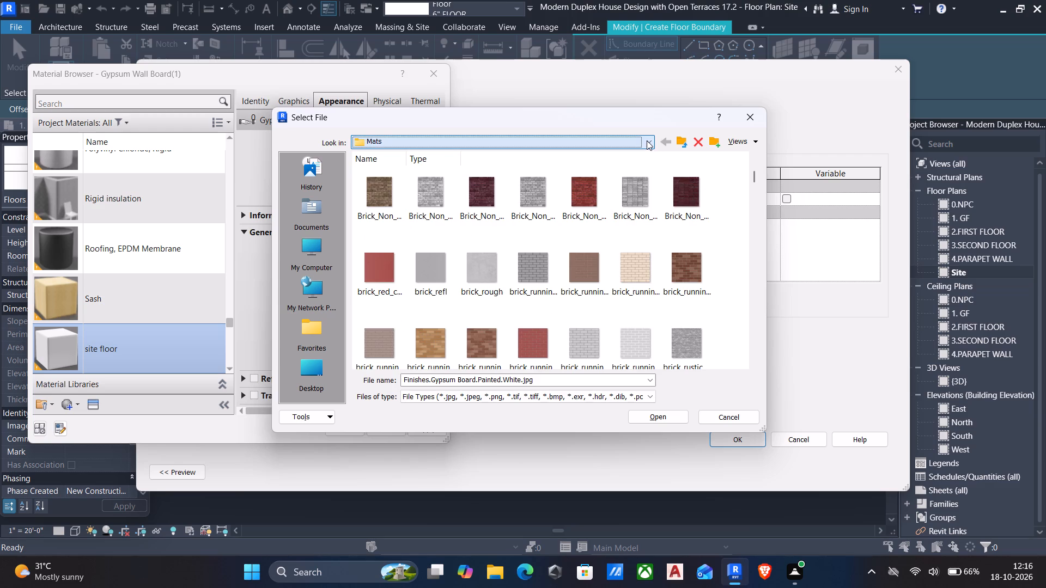
pyautogui.scroll(-4, 574, 261)
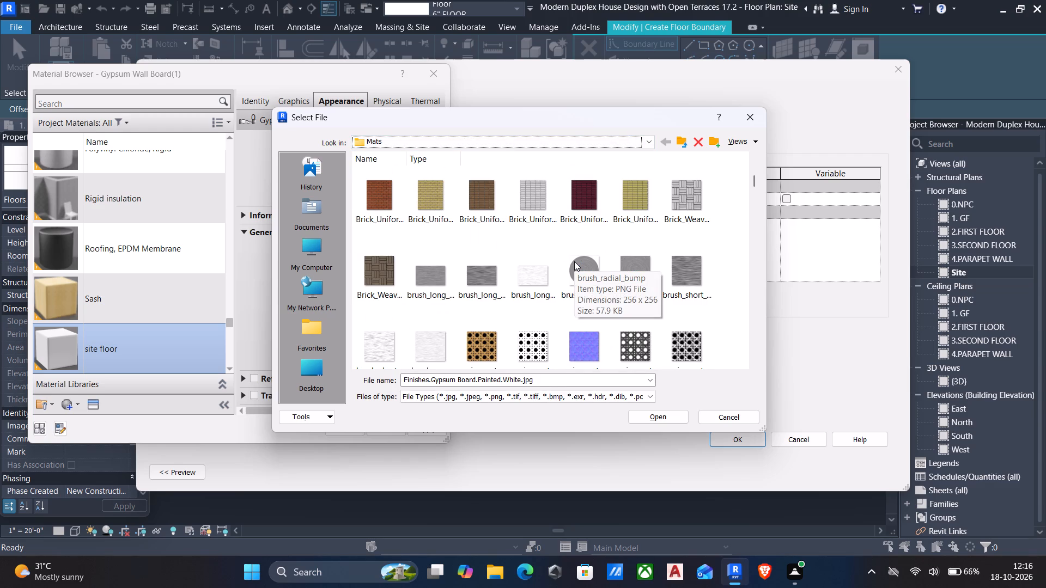
pyautogui.scroll(-3, 574, 261)
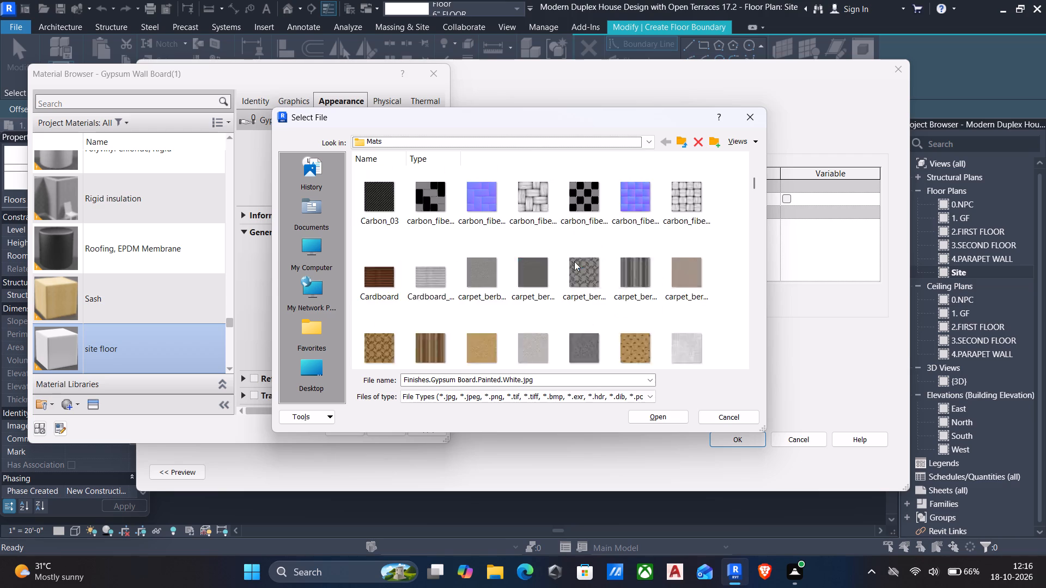
pyautogui.scroll(-1, 574, 261)
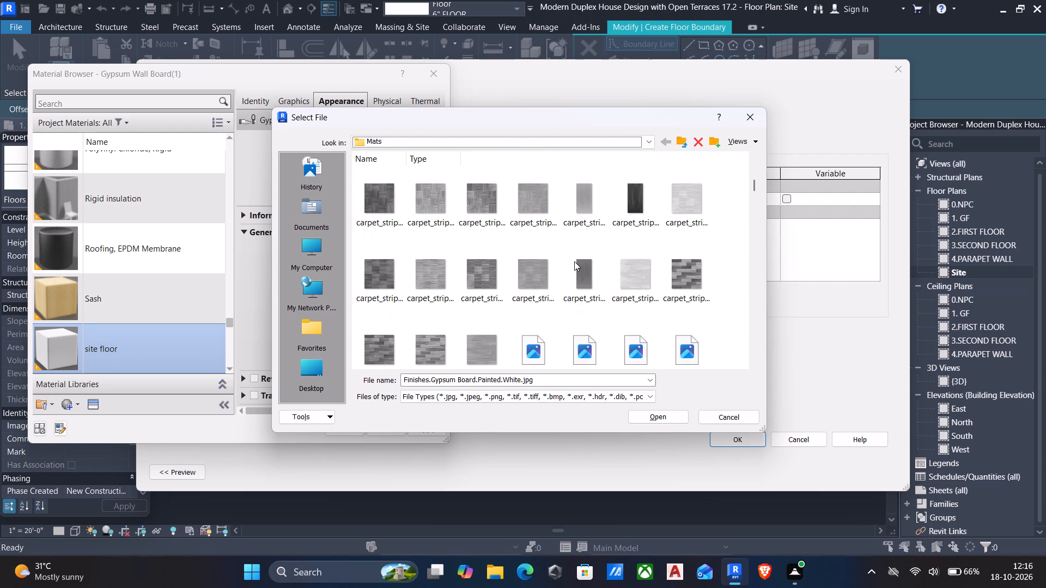
pyautogui.scroll(-3, 574, 261)
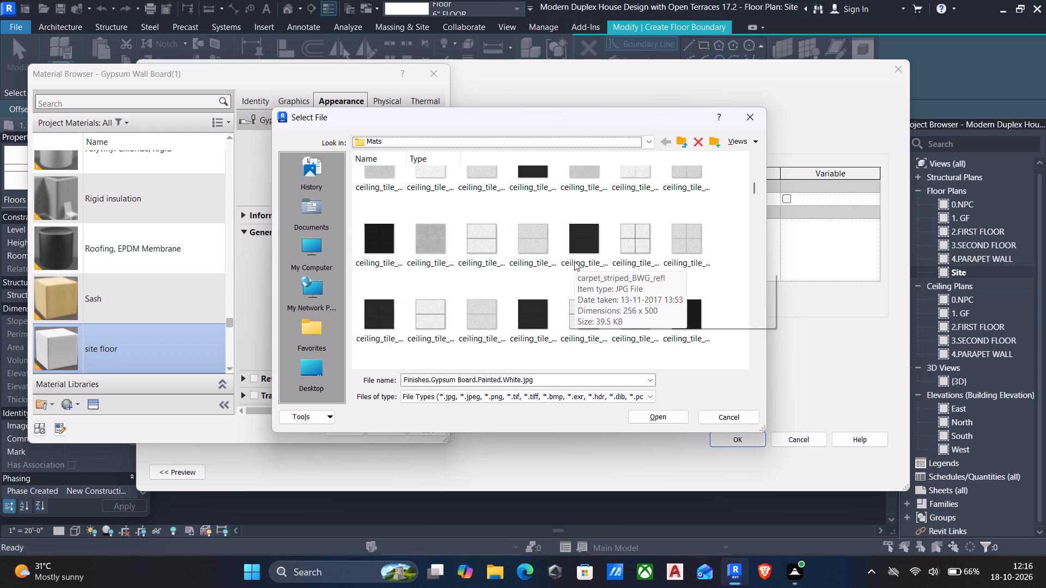
pyautogui.scroll(-5, 574, 261)
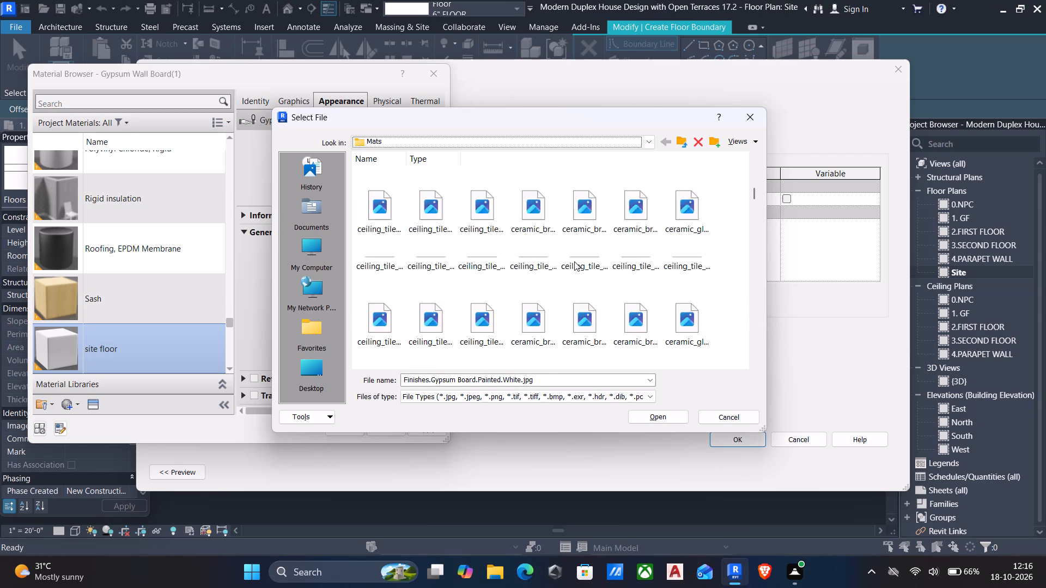
pyautogui.scroll(-4, 574, 261)
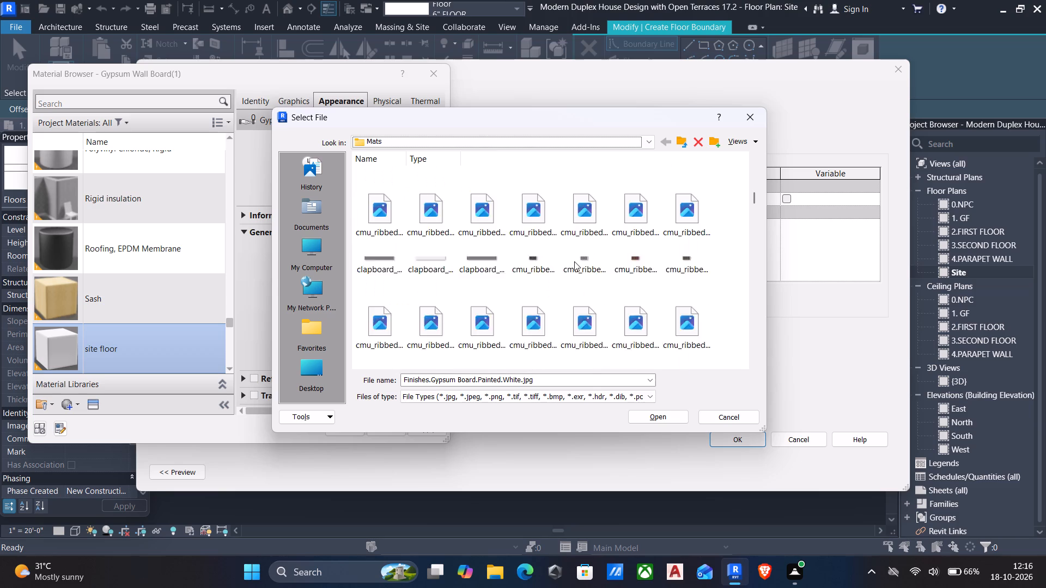
pyautogui.scroll(-2, 574, 261)
pyautogui.scroll(1, 574, 261)
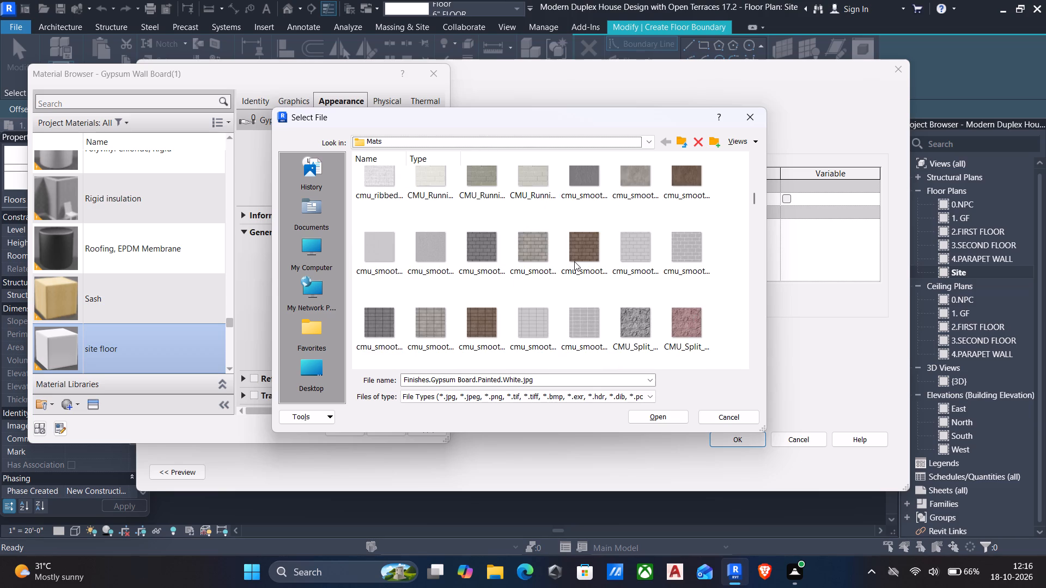
pyautogui.scroll(-1, 574, 261)
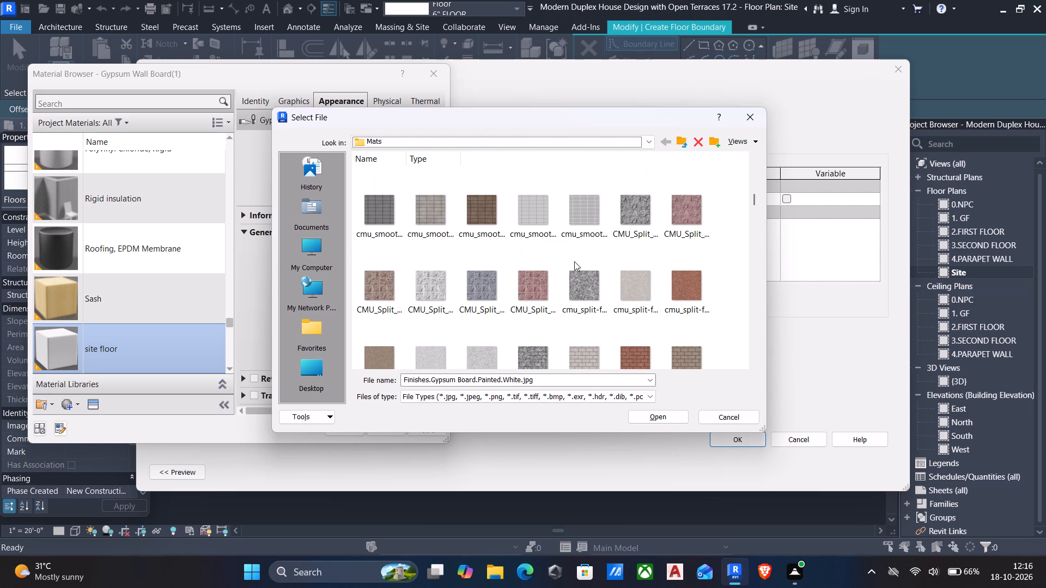
pyautogui.scroll(-3, 574, 261)
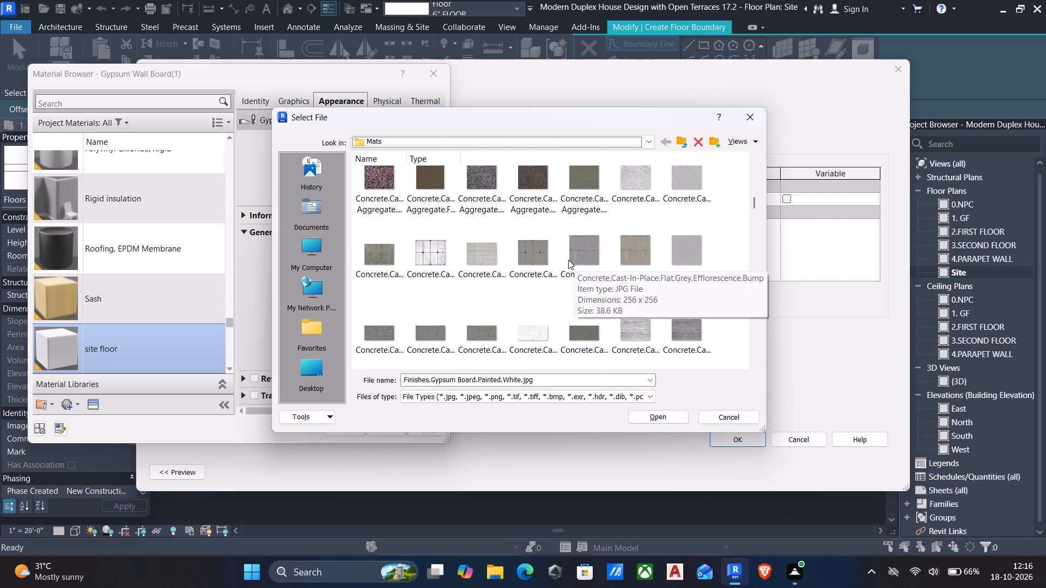
pyautogui.scroll(-3, 402, 195)
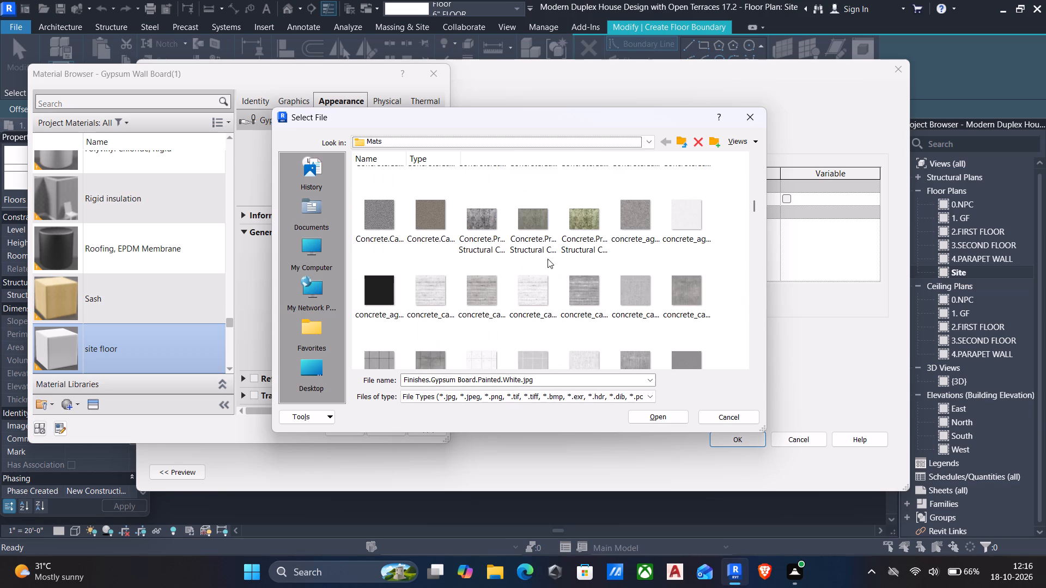
pyautogui.scroll(-2, 587, 269)
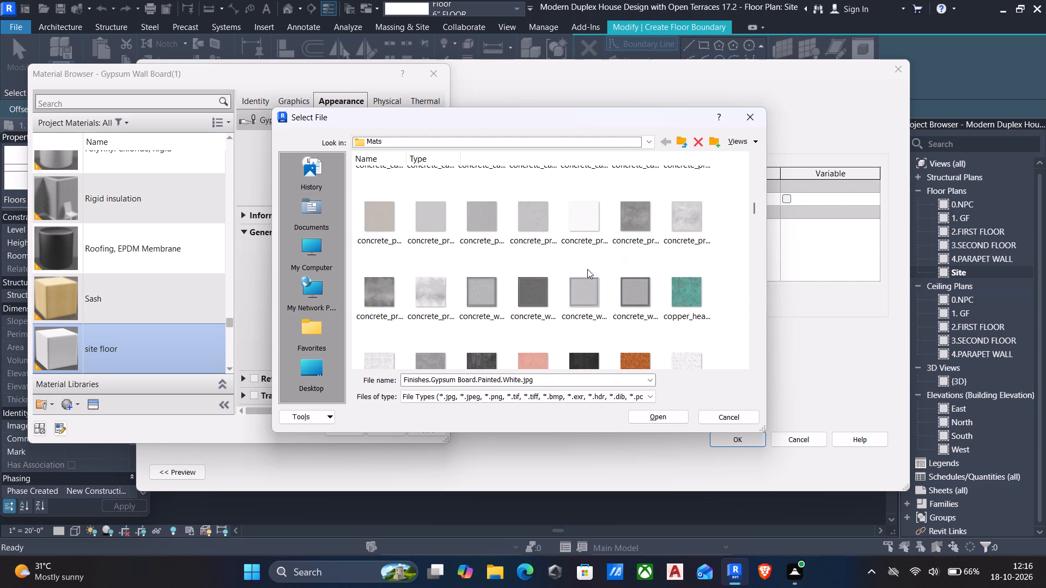
pyautogui.scroll(-2, 587, 269)
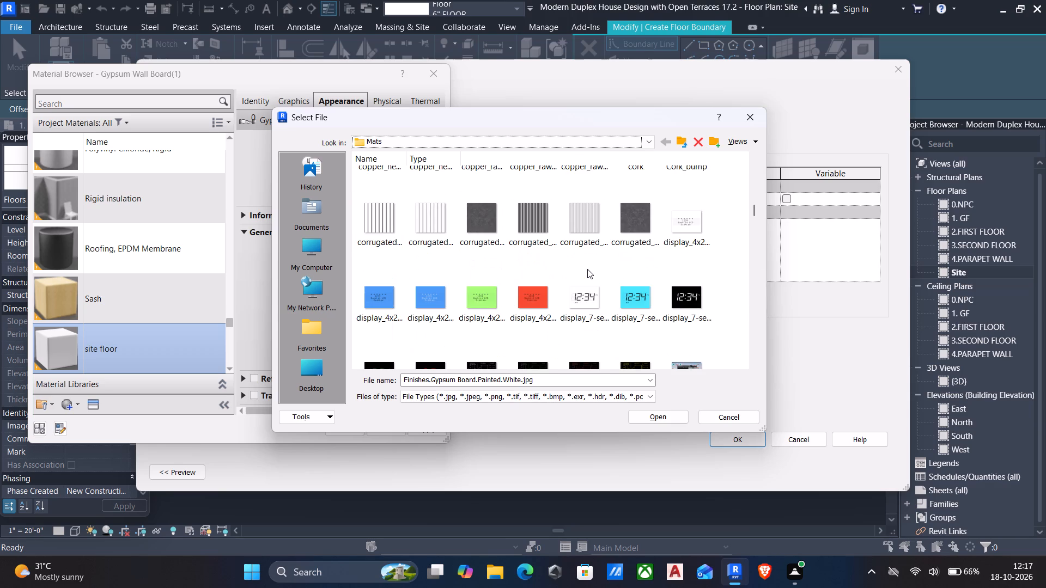
pyautogui.scroll(-3, 587, 269)
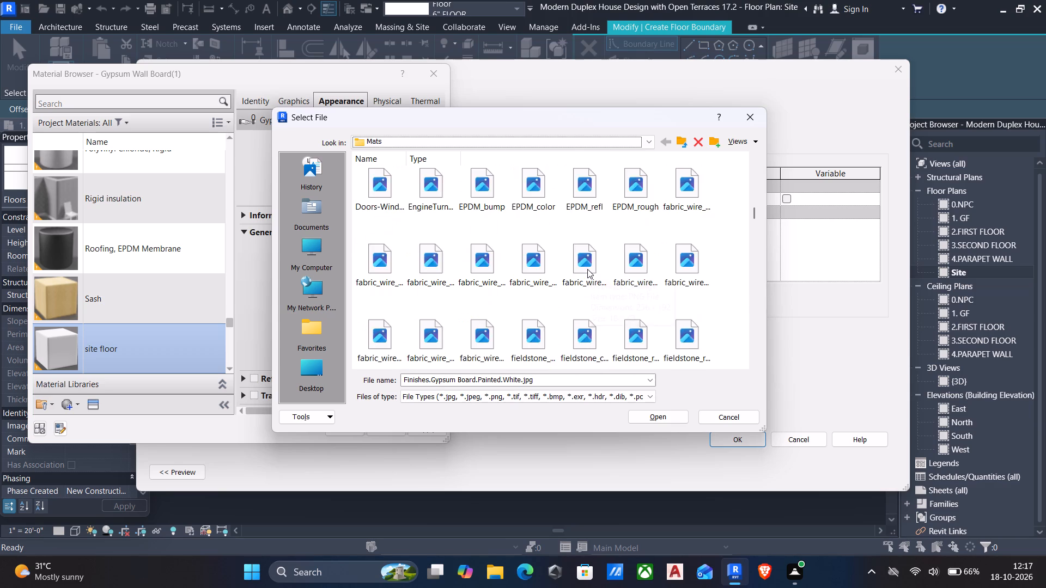
pyautogui.scroll(1, 587, 269)
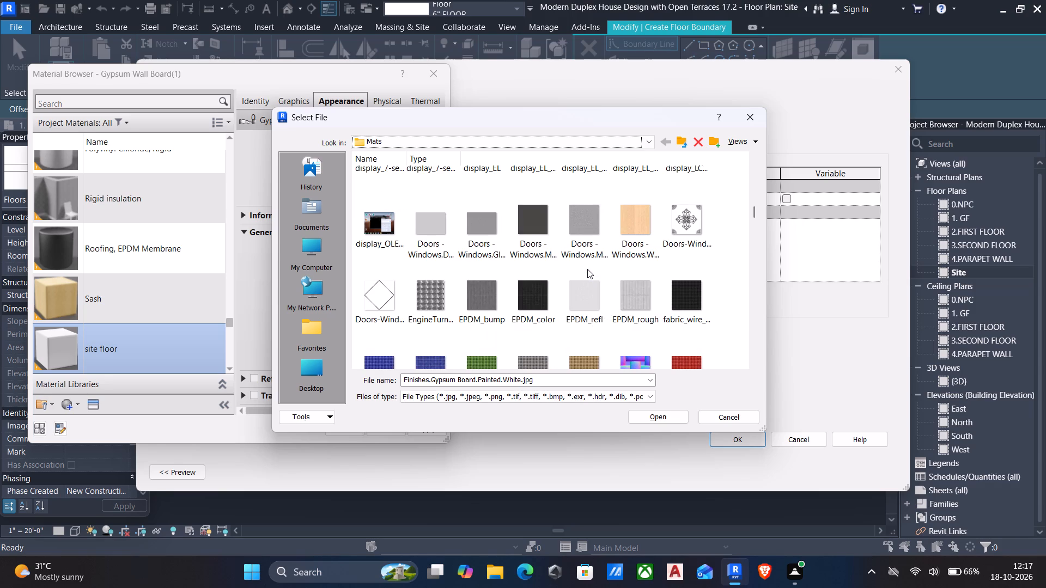
pyautogui.scroll(-1, 587, 269)
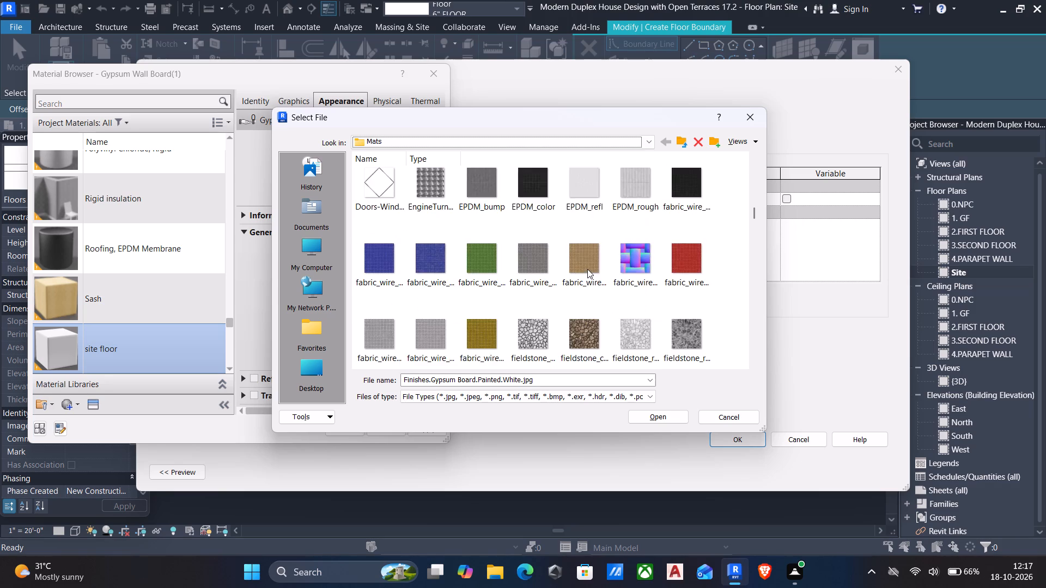
pyautogui.scroll(-5, 587, 269)
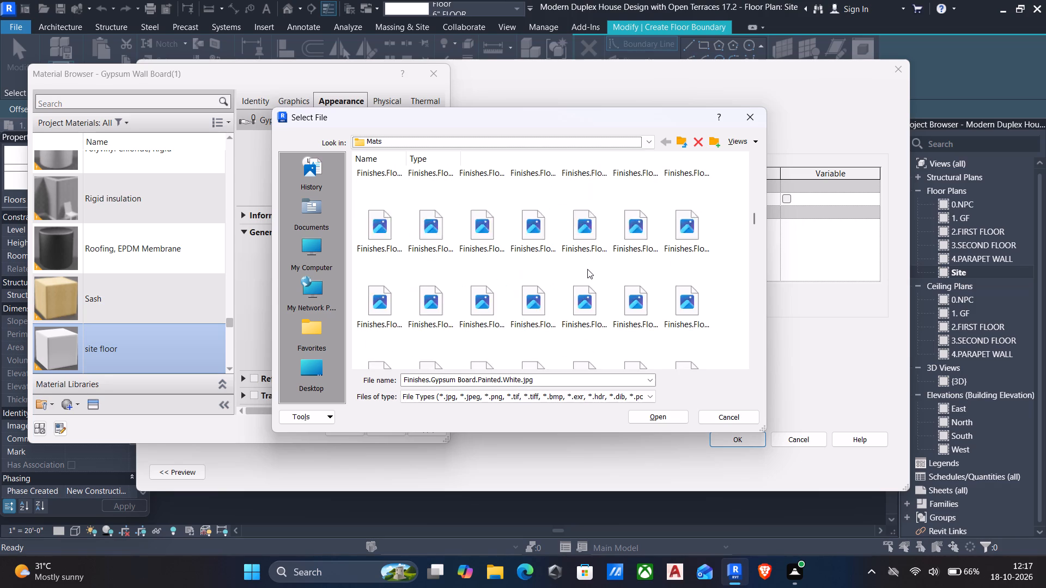
pyautogui.scroll(-1, 587, 269)
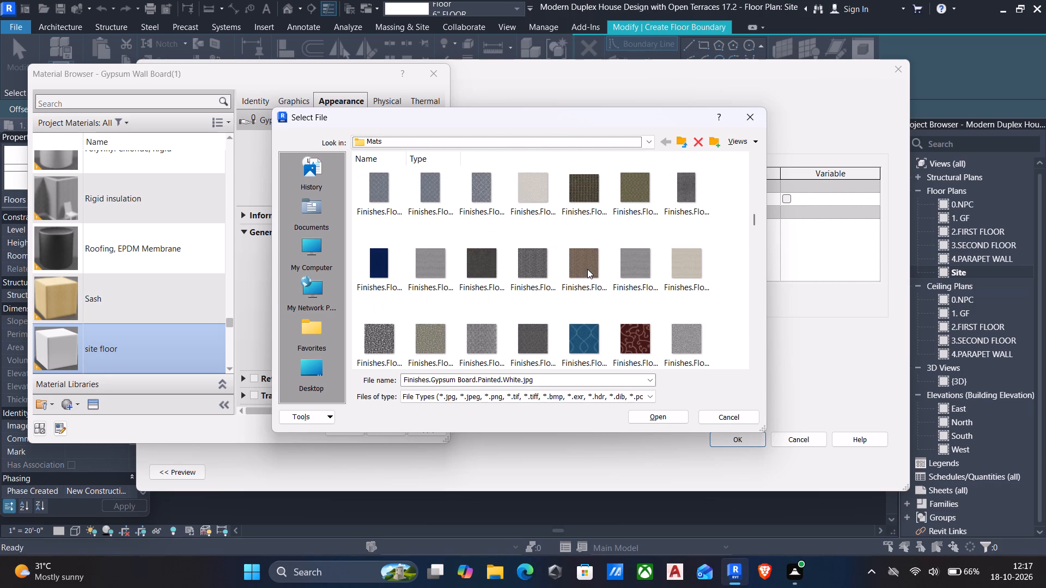
pyautogui.scroll(-2, 587, 269)
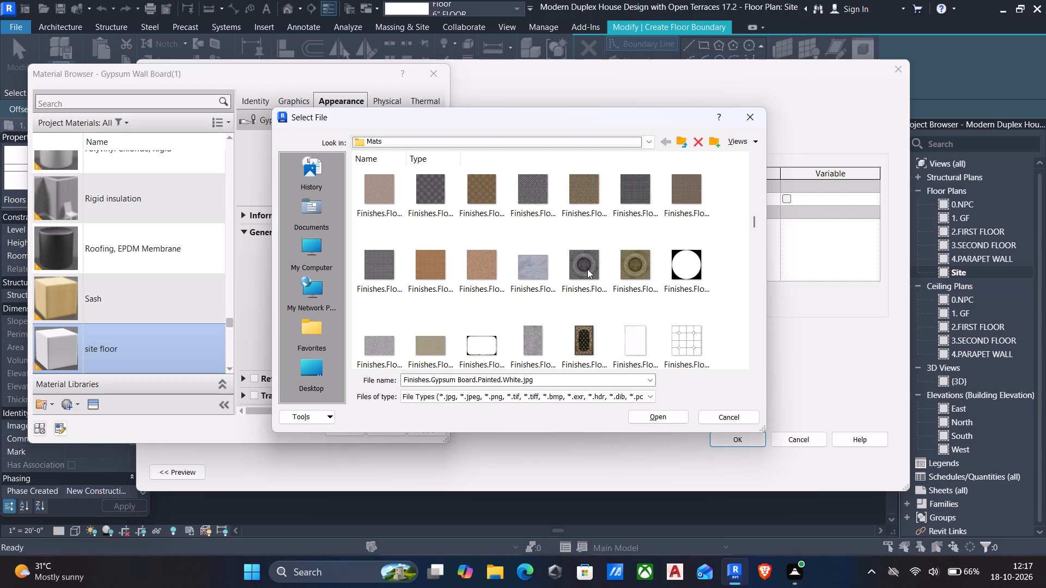
pyautogui.scroll(-1, 587, 269)
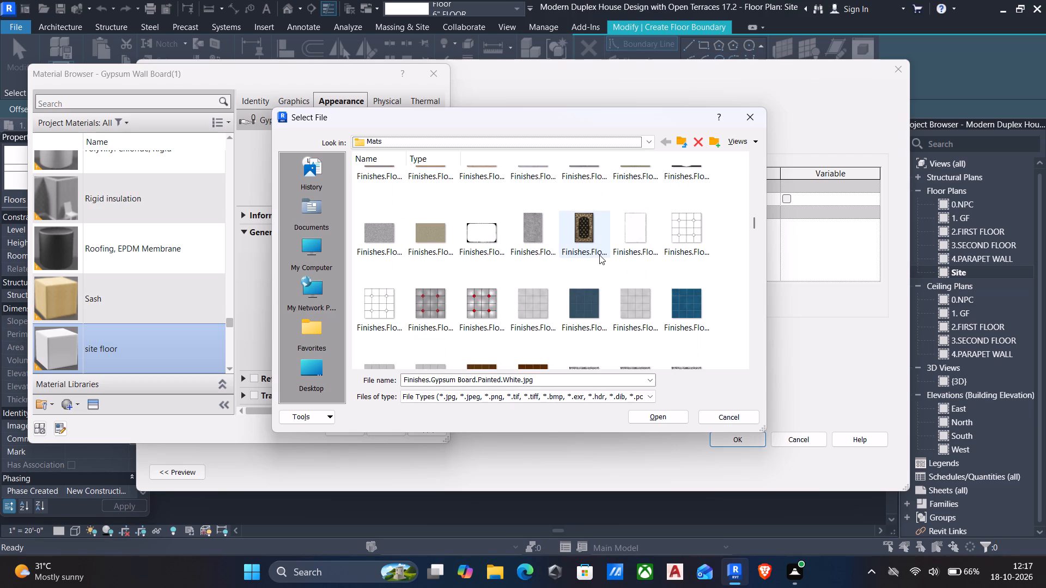
pyautogui.scroll(11, 627, 247)
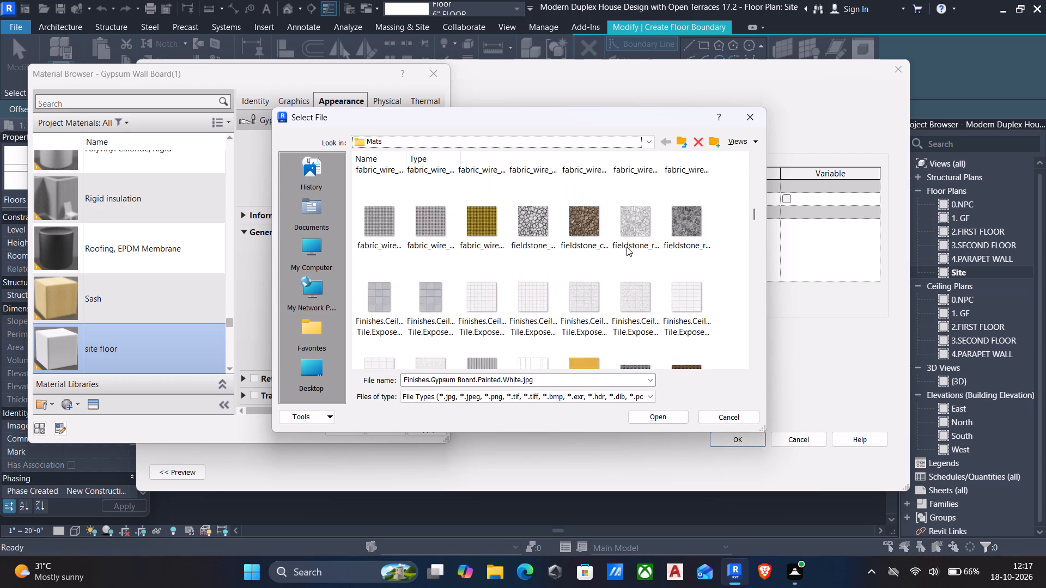
pyautogui.scroll(20, 627, 247)
pyautogui.scroll(13, 627, 247)
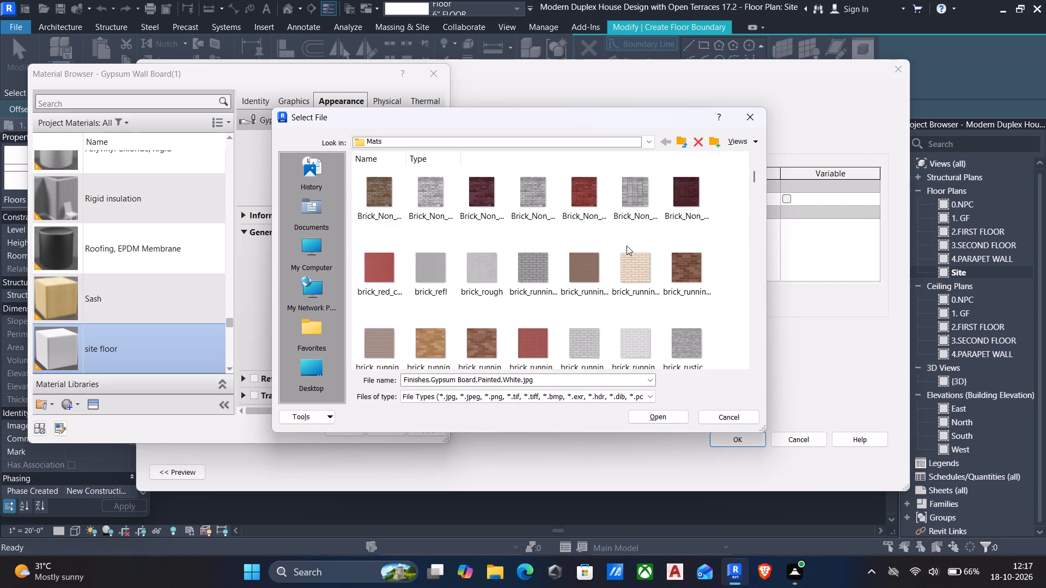
pyautogui.scroll(20, 627, 246)
pyautogui.scroll(3, 627, 246)
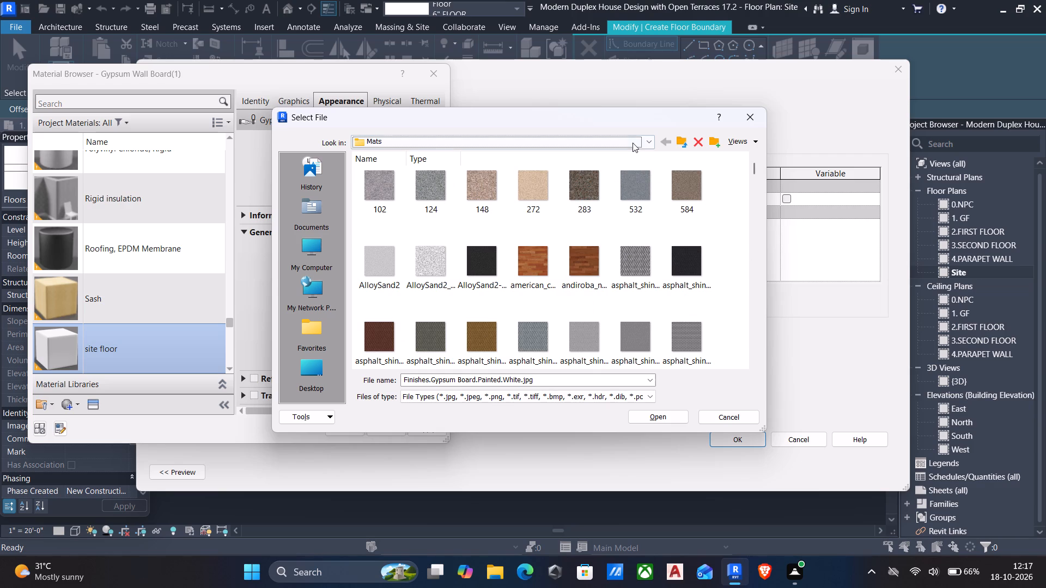
# Assign ground.jpeg from the AUTOCAD PLANS FUJI folder in Downloads as the site floor material's appearance image and accept the material, structure and floor type.
pyautogui.click(641, 143)
pyautogui.click(404, 167)
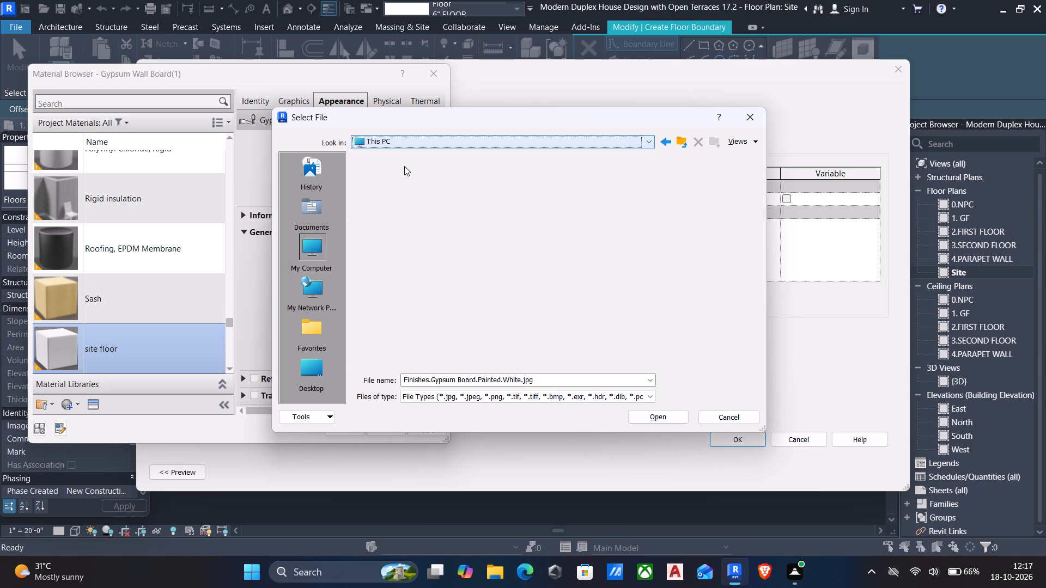
pyautogui.doubleClick(393, 200)
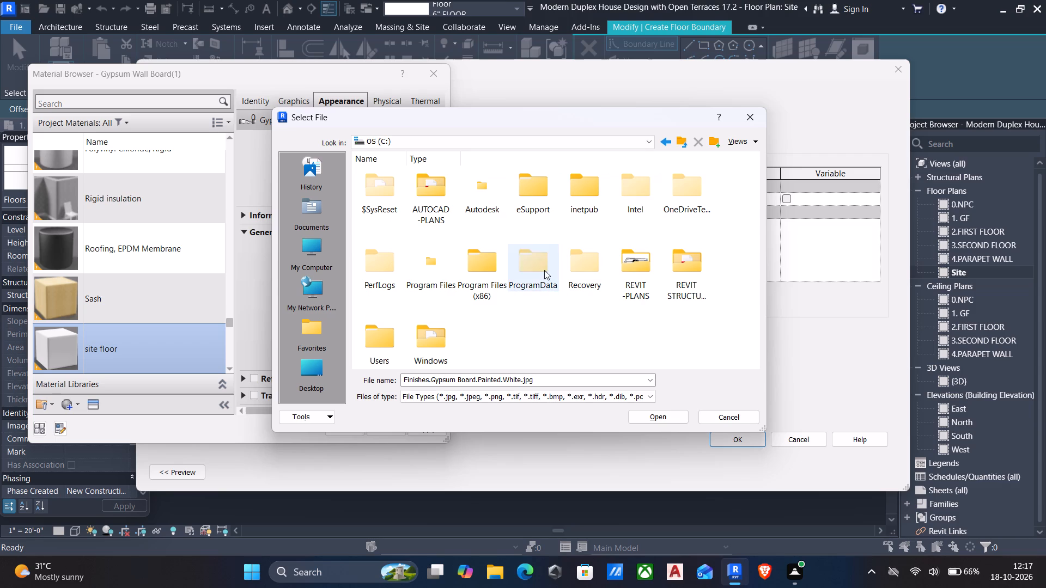
pyautogui.click(442, 136)
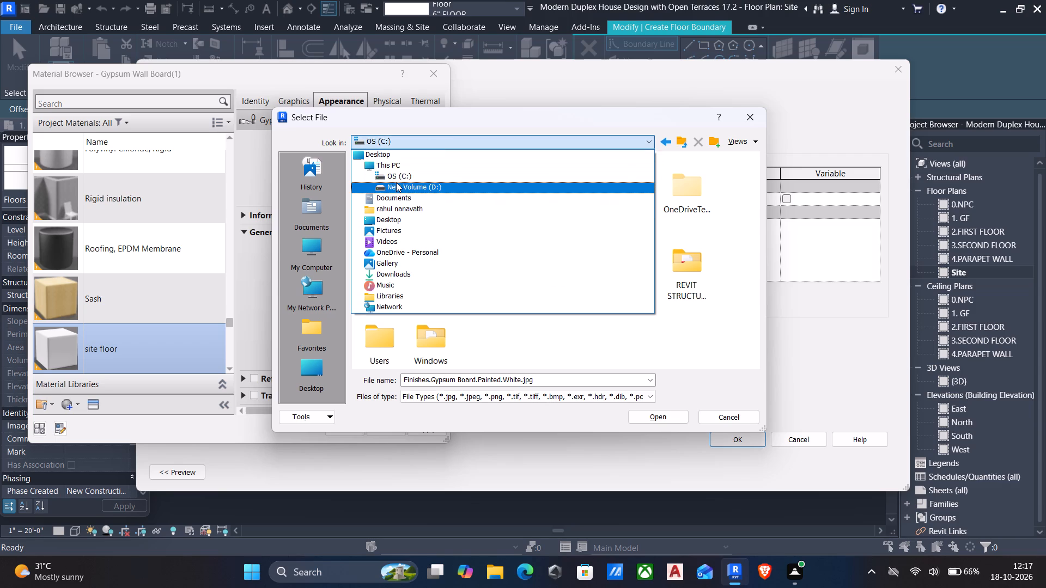
pyautogui.click(396, 180)
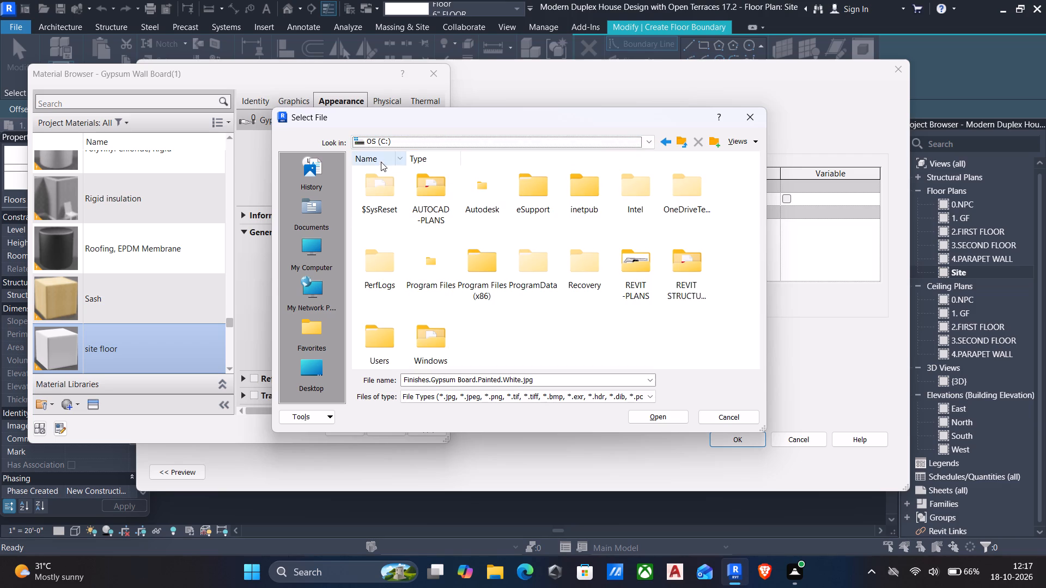
pyautogui.click(303, 365)
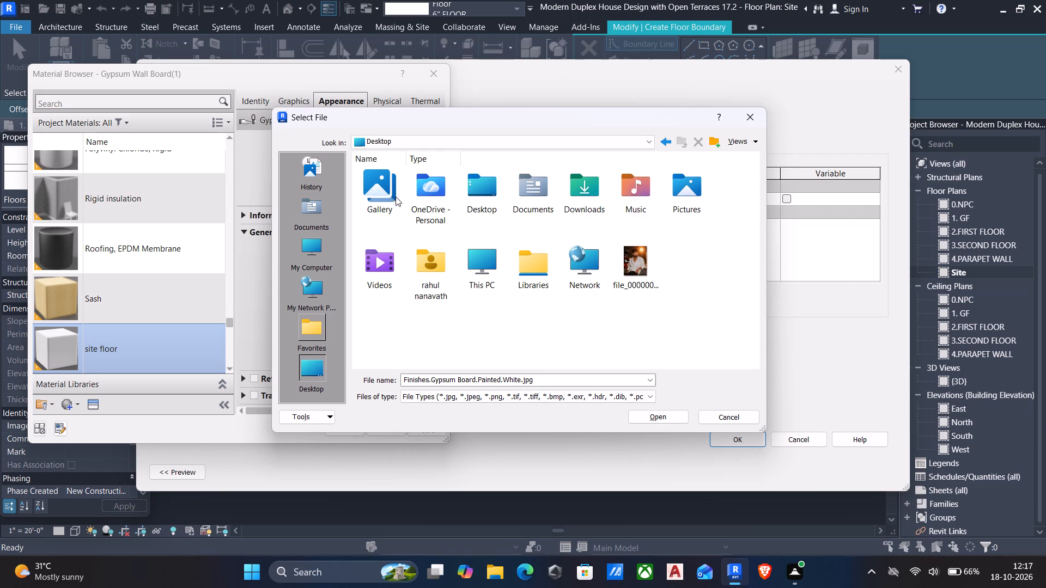
pyautogui.doubleClick(592, 192)
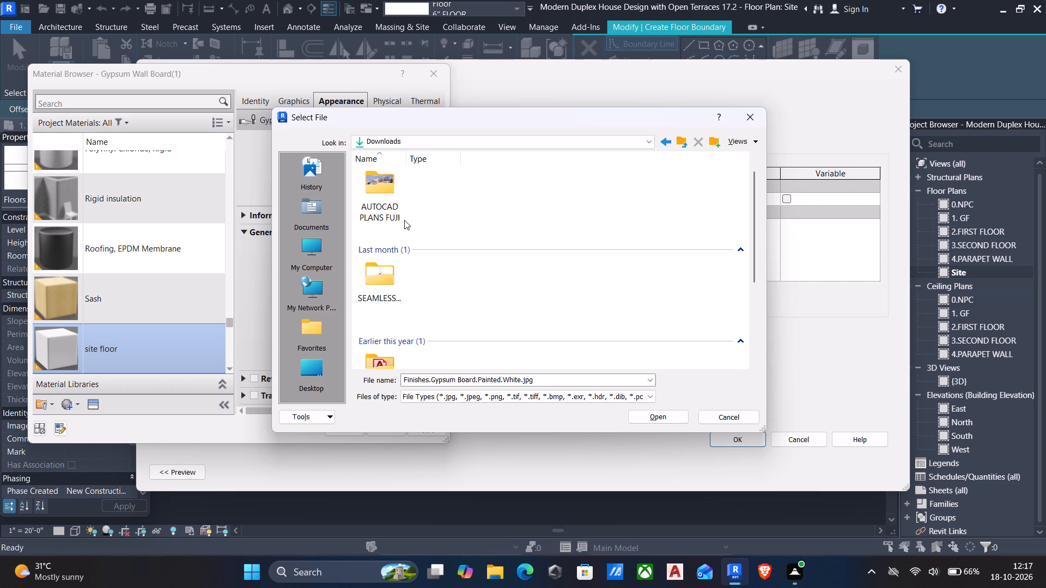
pyautogui.doubleClick(388, 198)
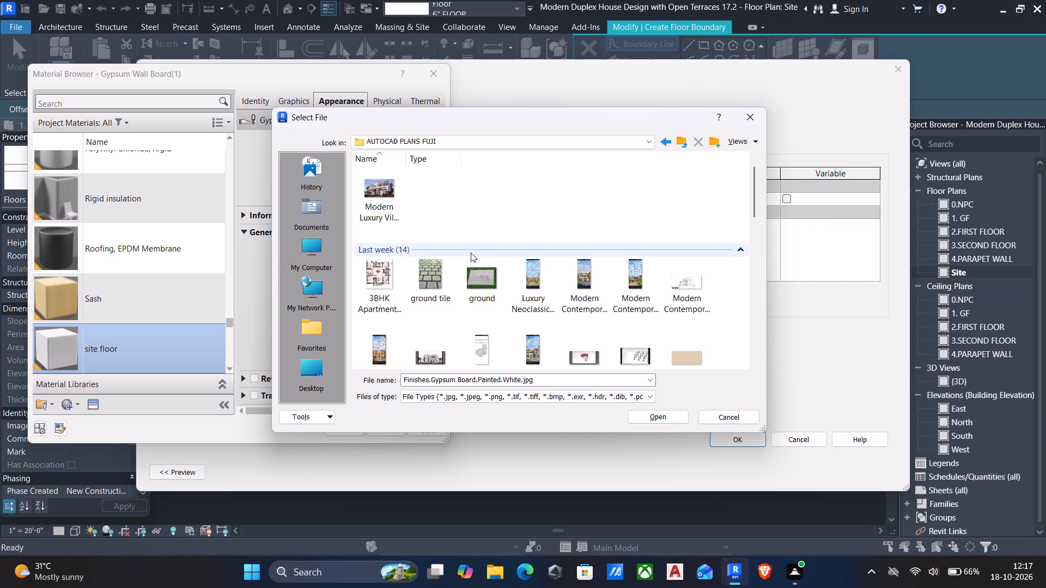
pyautogui.click(477, 277)
pyautogui.click(676, 416)
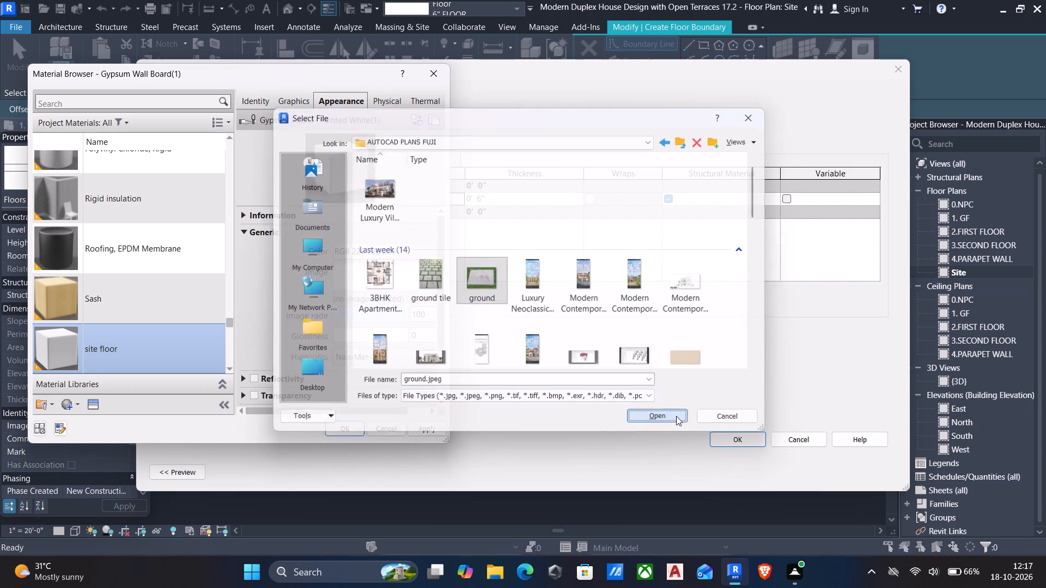
pyautogui.click(433, 431)
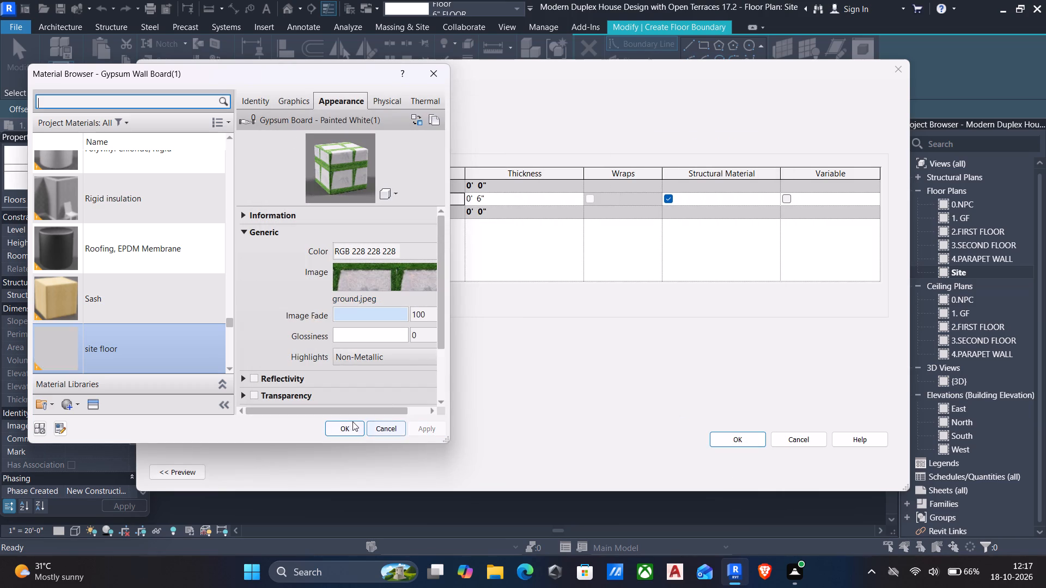
pyautogui.click(351, 421)
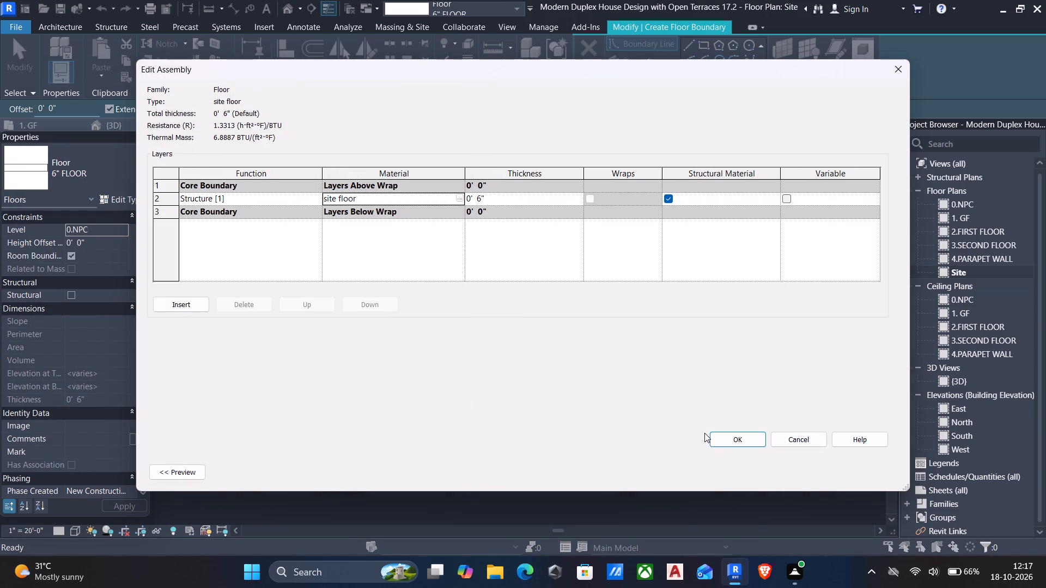
pyautogui.click(727, 438)
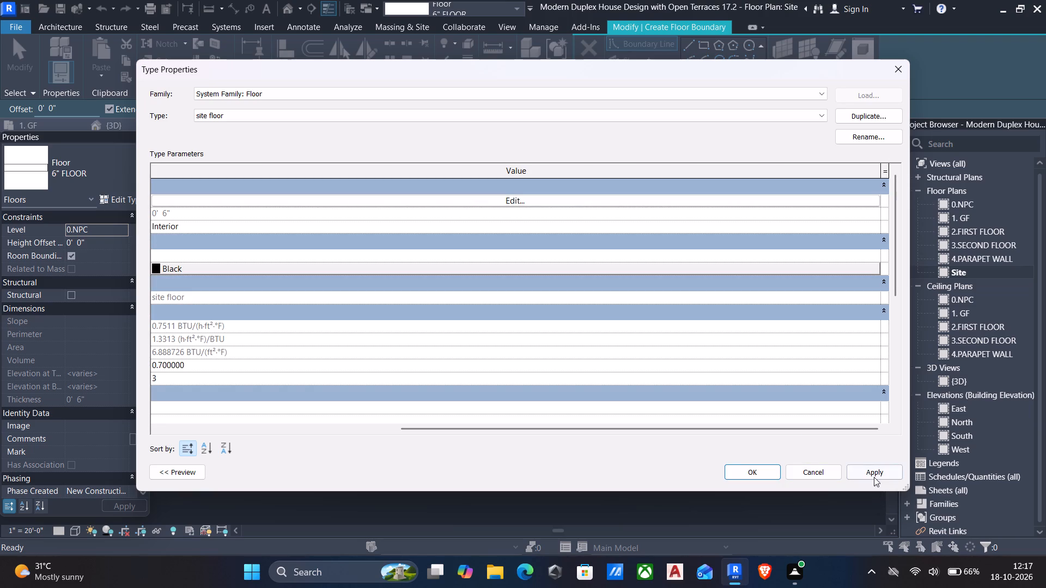
pyautogui.click(874, 470)
pyautogui.click(738, 469)
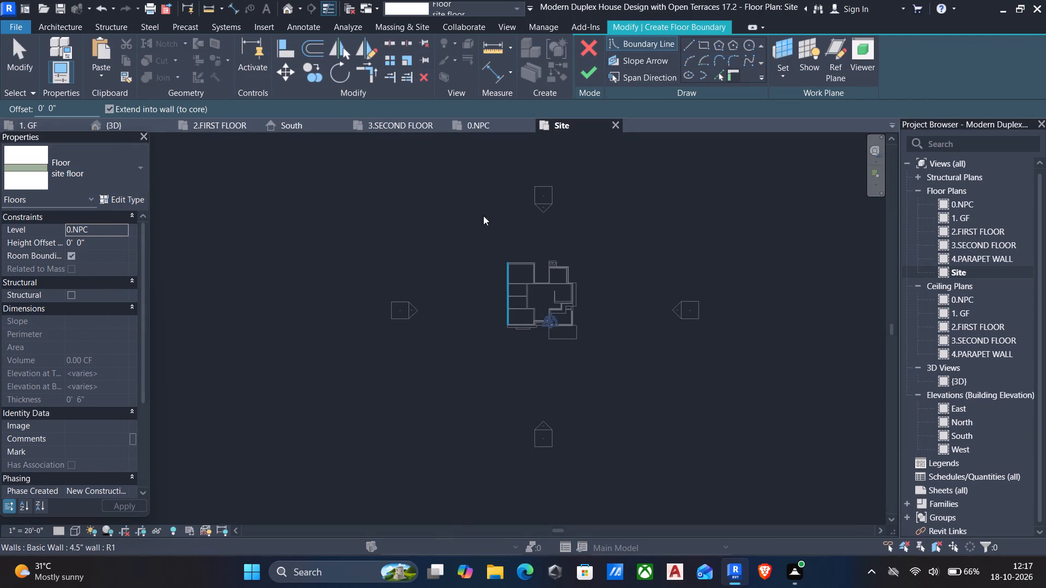
# Sketch a rectangular site floor boundary of about 60' by 60' around the house in the Site plan and finish the floor.
pyautogui.click(704, 44)
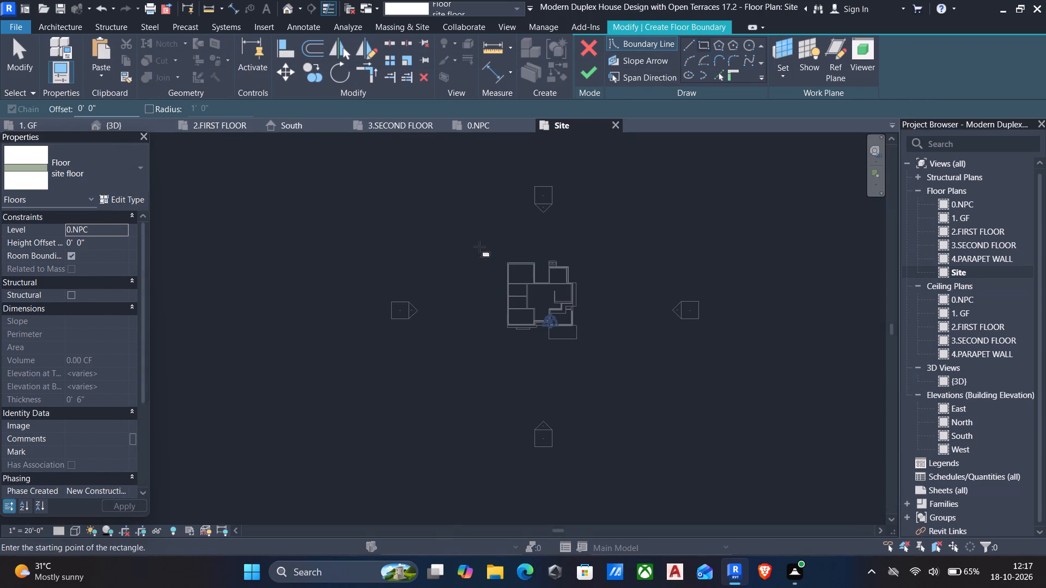
pyautogui.click(479, 247)
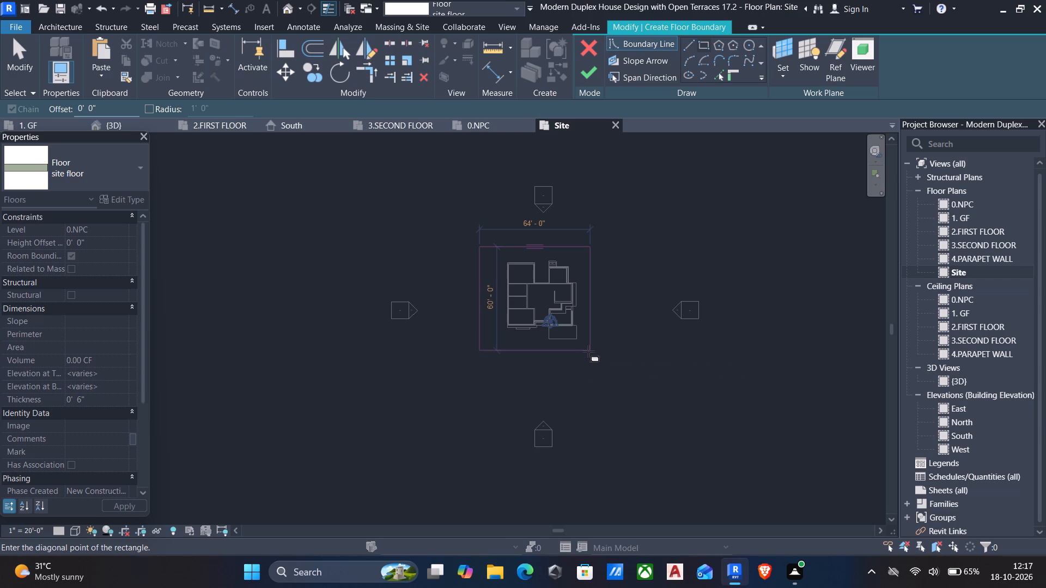
pyautogui.click(586, 350)
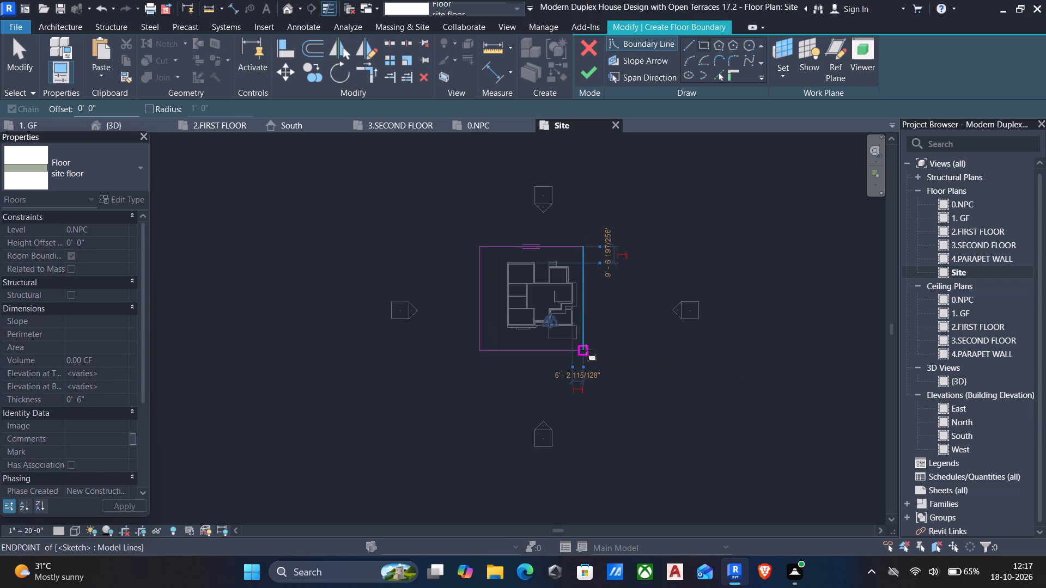
pyautogui.press('Escape')
pyautogui.press('Escape')
pyautogui.click(577, 74)
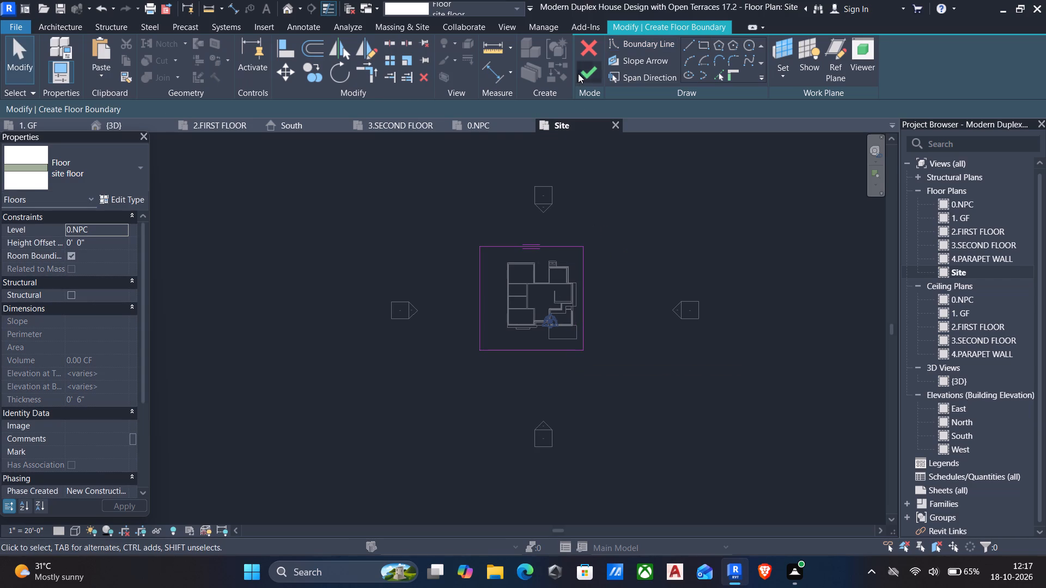
# Examine the site floor's extent and tile texture around the house in the 3D view.
pyautogui.click(292, 11)
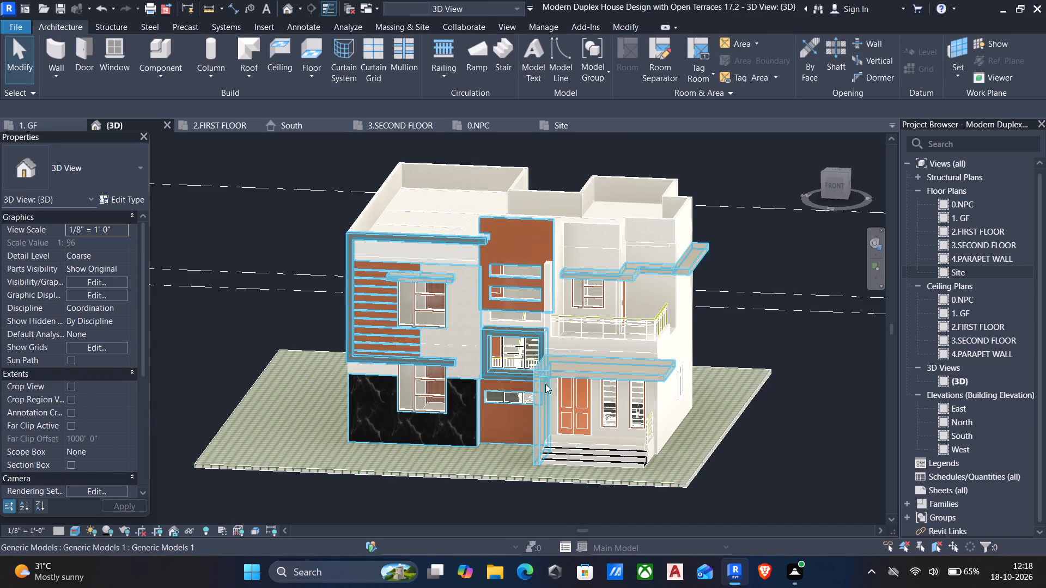
pyautogui.moveTo(570, 405); pyautogui.dragTo(575, 378, button='middle')
pyautogui.scroll(7, 519, 448)
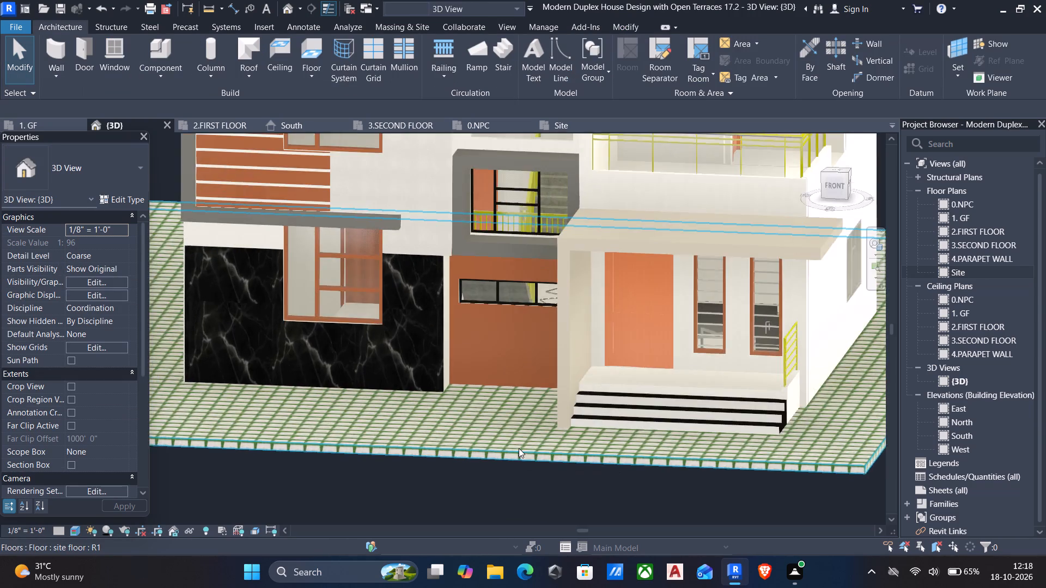
pyautogui.scroll(3, 519, 448)
pyautogui.scroll(-9, 515, 457)
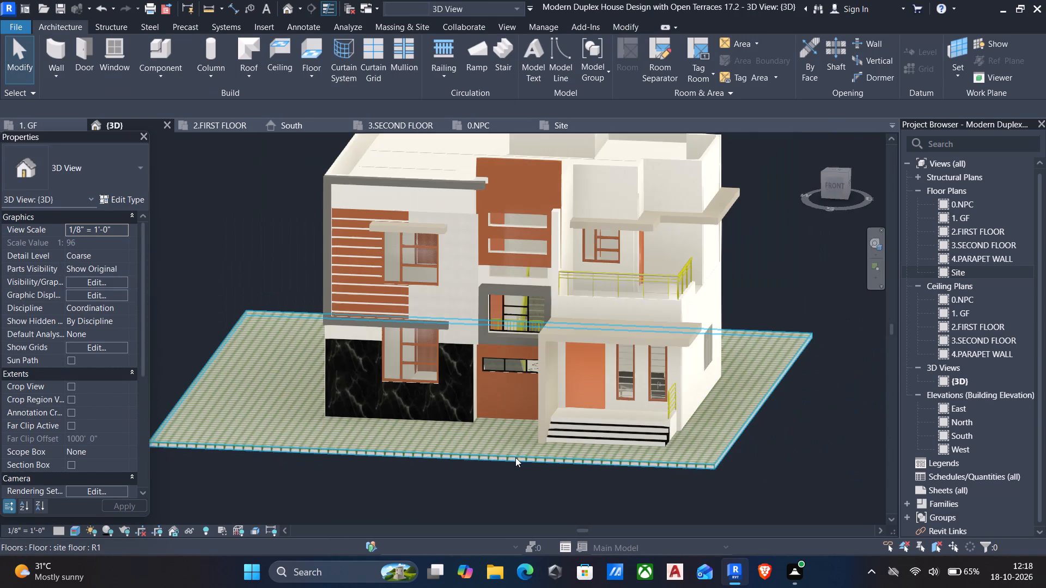
# Edit the site floor's boundary in the Site plan and move its west edge inward, making the floor 50' wide.
pyautogui.click(492, 450)
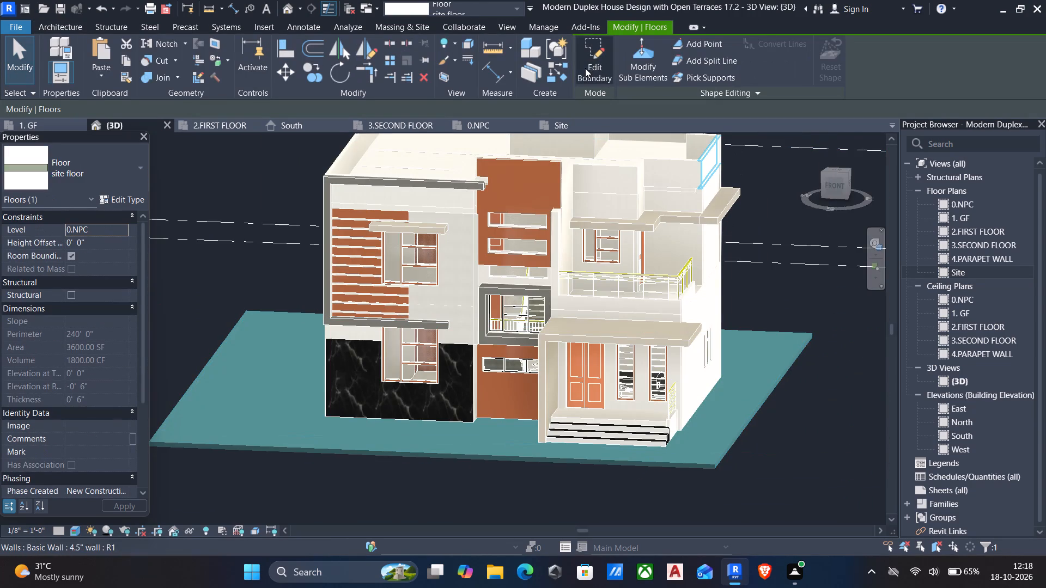
pyautogui.click(589, 57)
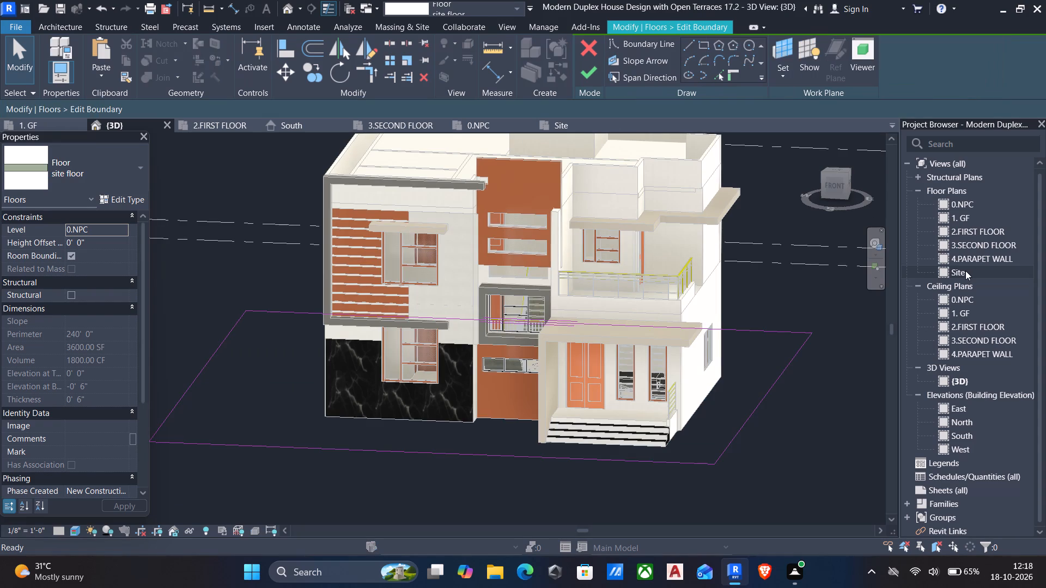
pyautogui.doubleClick(965, 271)
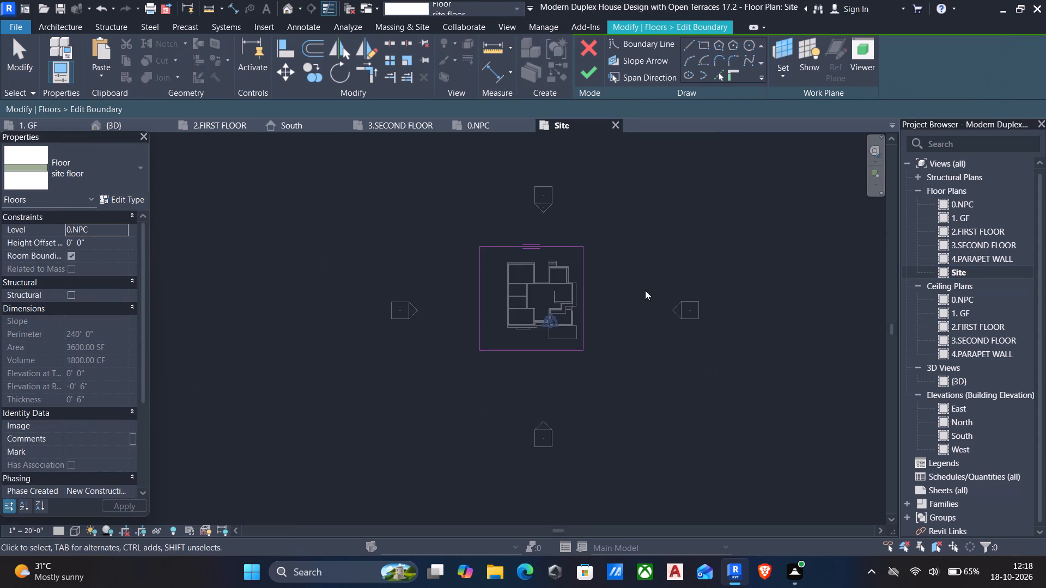
pyautogui.scroll(-1, 643, 290)
pyautogui.moveTo(490, 291); pyautogui.dragTo(510, 307)
pyautogui.moveTo(510, 308); pyautogui.dragTo(492, 295)
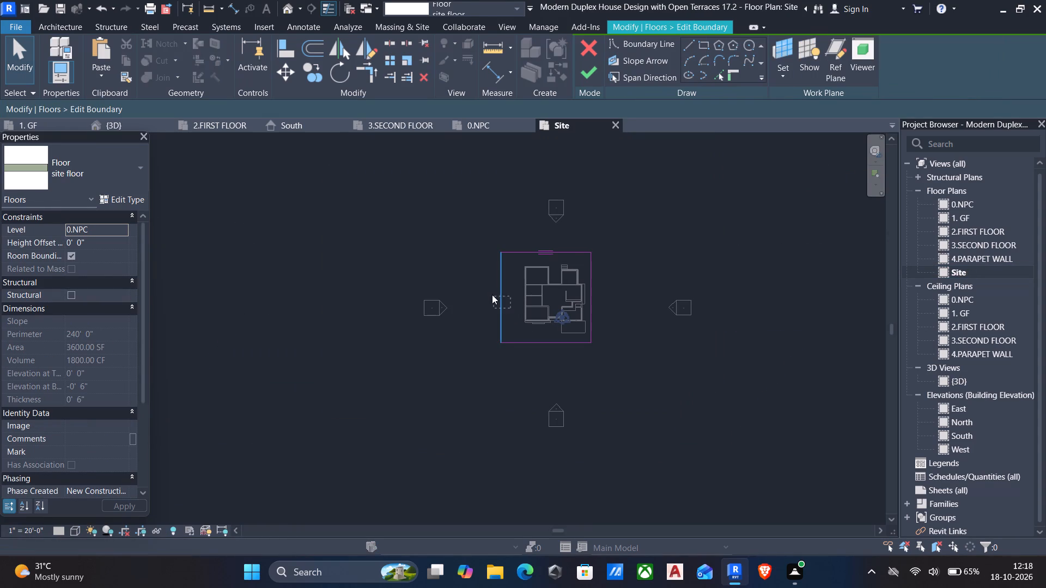
pyautogui.moveTo(492, 295); pyautogui.dragTo(488, 293)
pyautogui.press('Right')
pyautogui.press('Right')
pyautogui.press('Right')
pyautogui.press('Right')
pyautogui.press('Right')
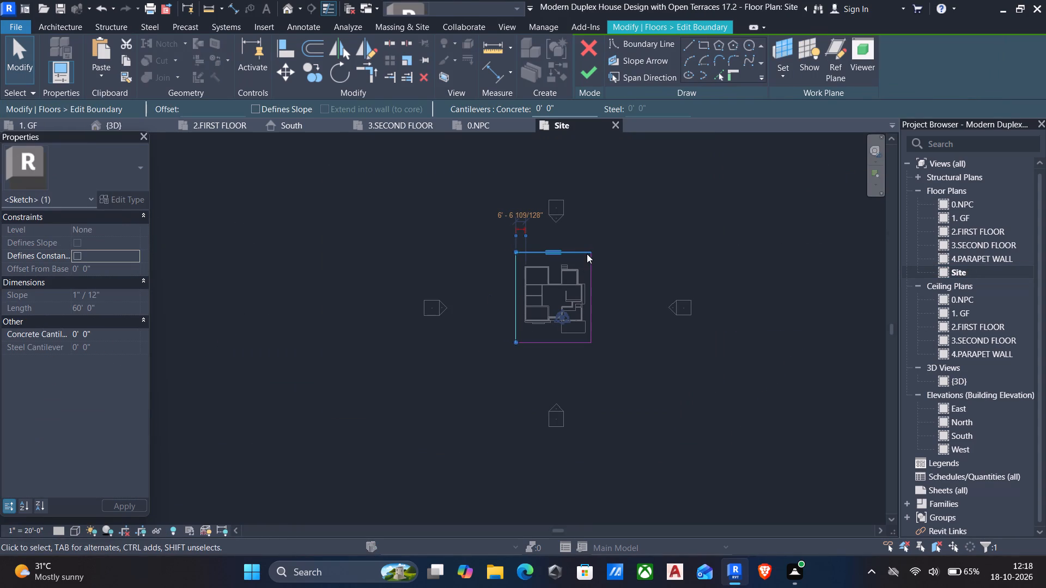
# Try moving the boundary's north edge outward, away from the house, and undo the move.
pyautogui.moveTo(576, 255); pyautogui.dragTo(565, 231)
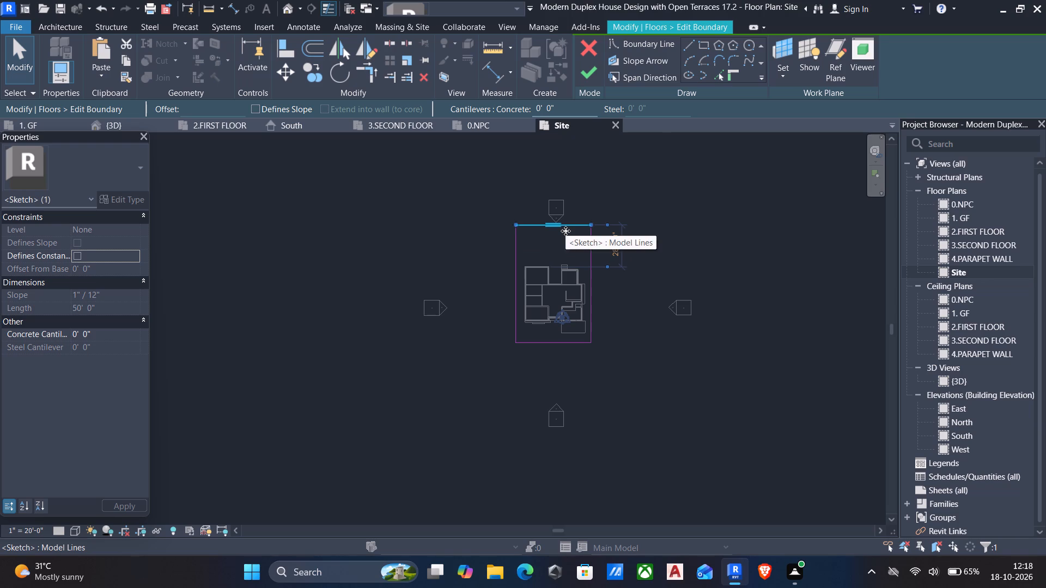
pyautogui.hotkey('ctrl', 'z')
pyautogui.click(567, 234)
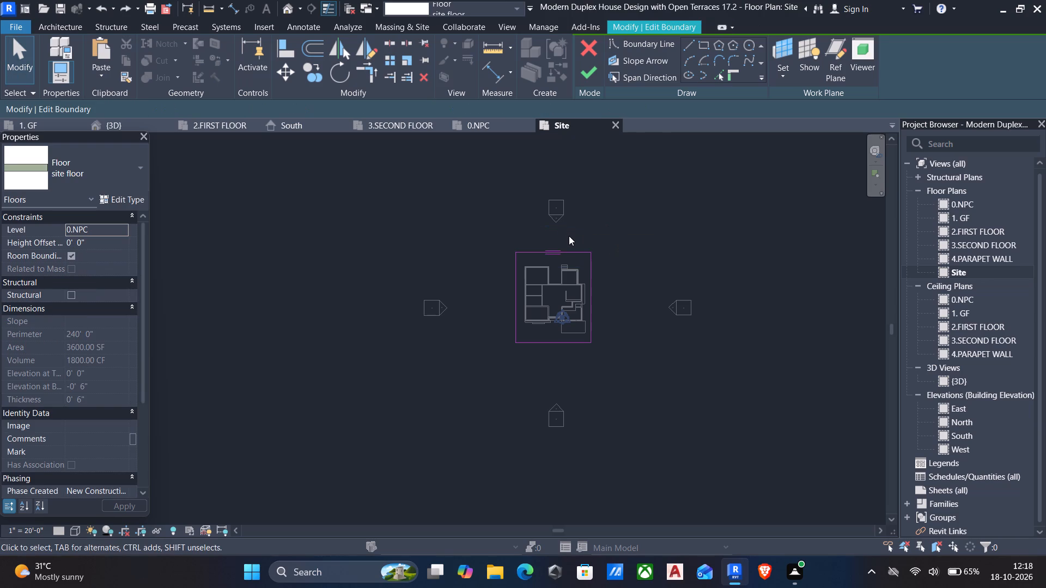
# Move the boundary's north edge inward, leaving about 3'-9" between it and the house.
pyautogui.moveTo(575, 238); pyautogui.dragTo(557, 253)
pyautogui.press('Down')
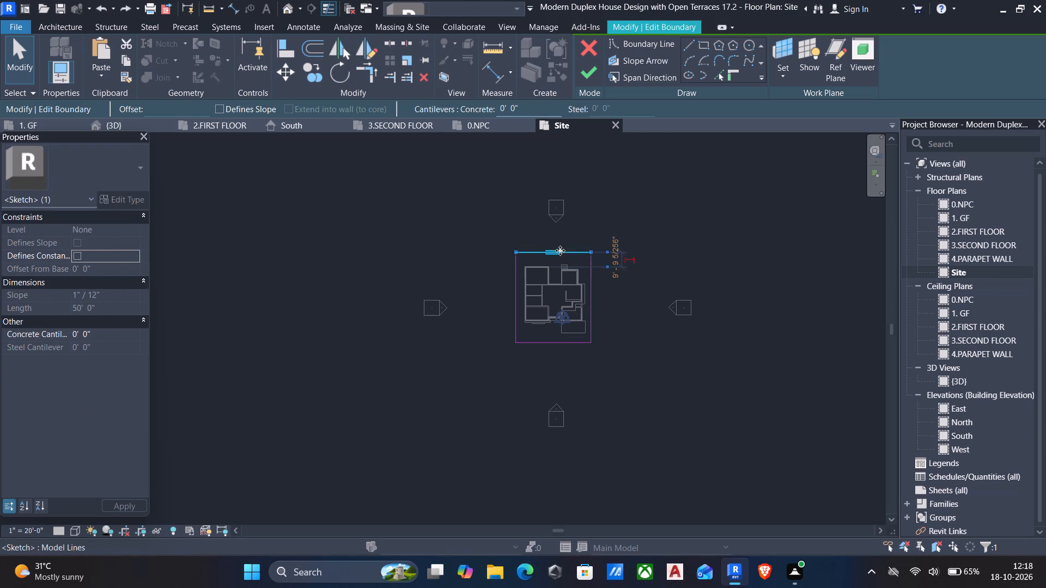
pyautogui.press('Down')
pyautogui.press('Down')
pyautogui.scroll(3, 587, 320)
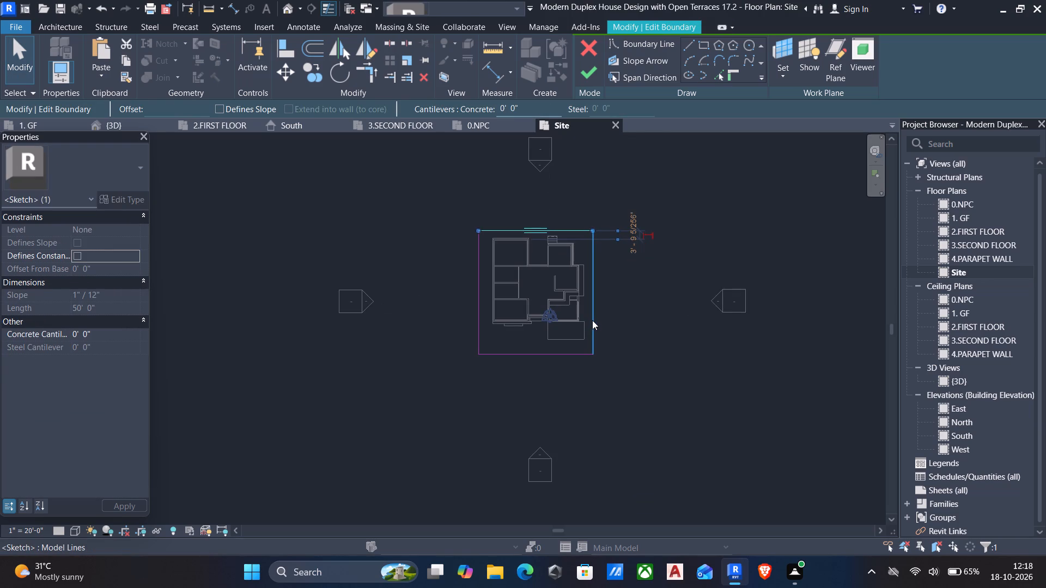
# Move the east edge outward for a 53' width and the south edge outward to about 19'-9" from the reference wall, and finish the boundary.
pyautogui.click(592, 320)
pyautogui.press('Right')
pyautogui.press('Right')
pyautogui.click(561, 351)
pyautogui.press('Down')
pyautogui.press('Down')
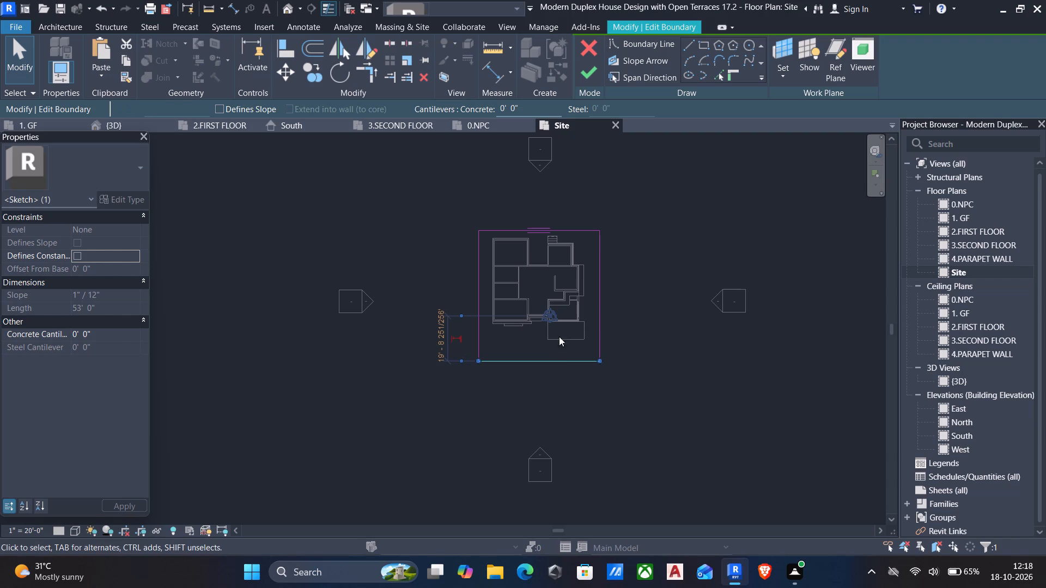
pyautogui.click(592, 77)
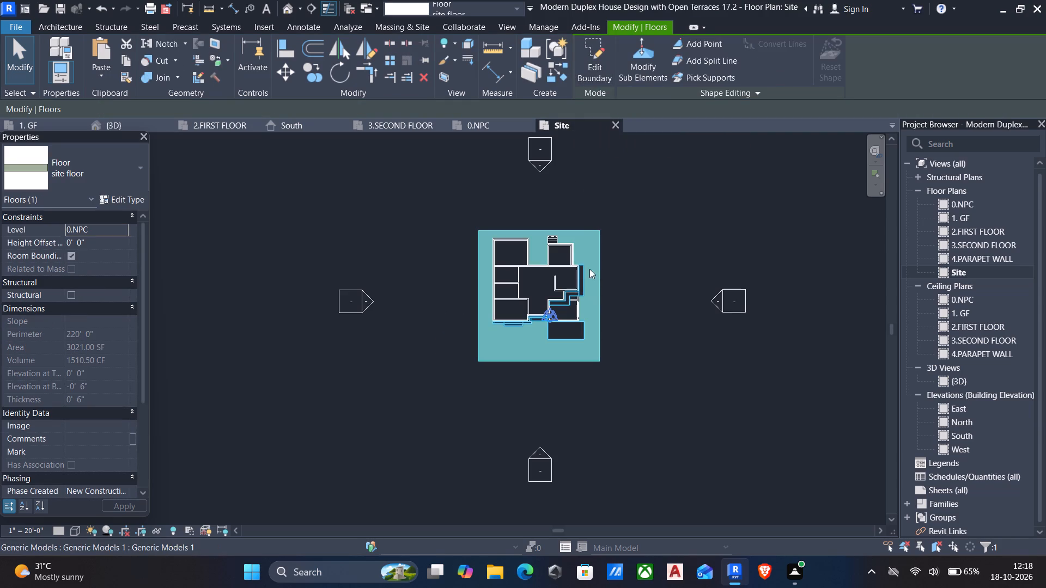
# Set the ground.jpeg texture's sample size to 5' in the site floor material and apply it to the floor type.
pyautogui.click(136, 200)
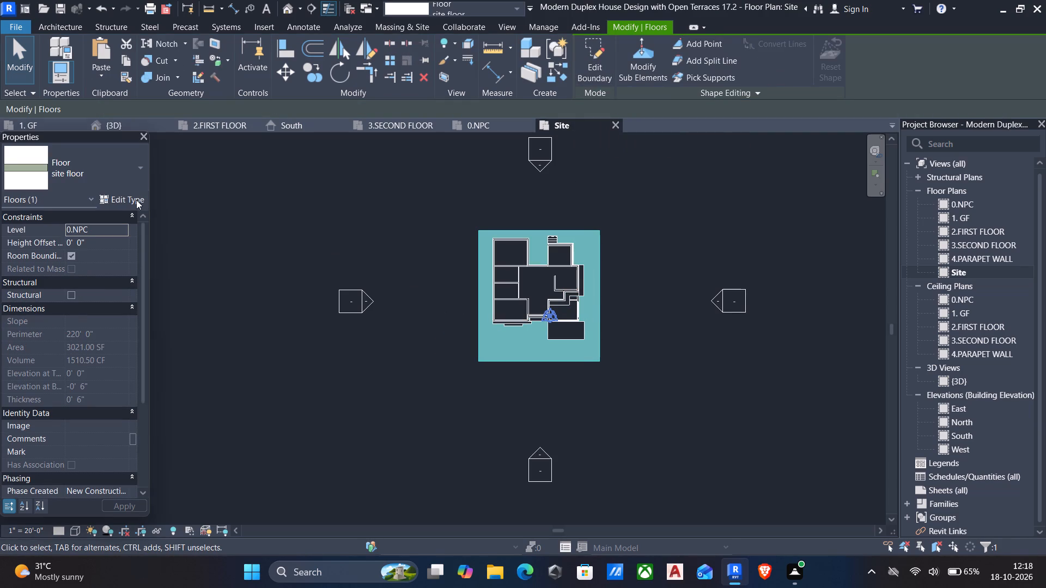
pyautogui.click(863, 198)
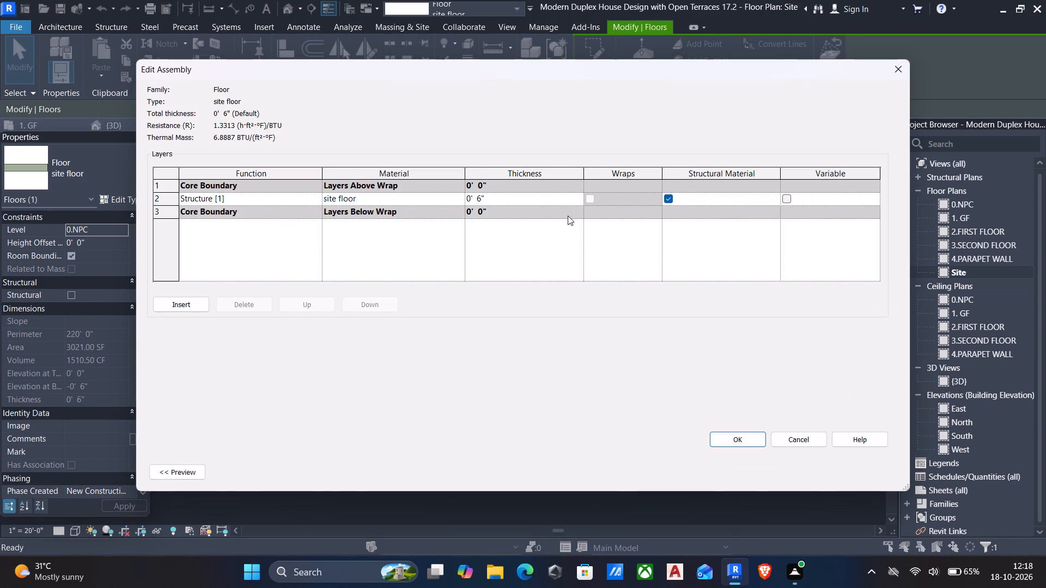
pyautogui.click(461, 198)
pyautogui.click(373, 274)
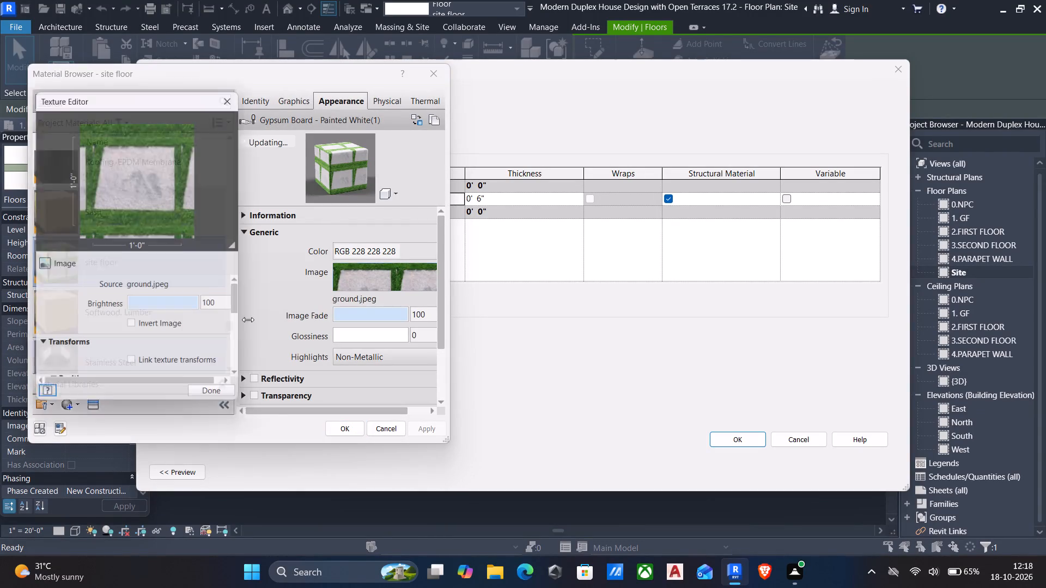
pyautogui.moveTo(241, 315); pyautogui.dragTo(244, 356)
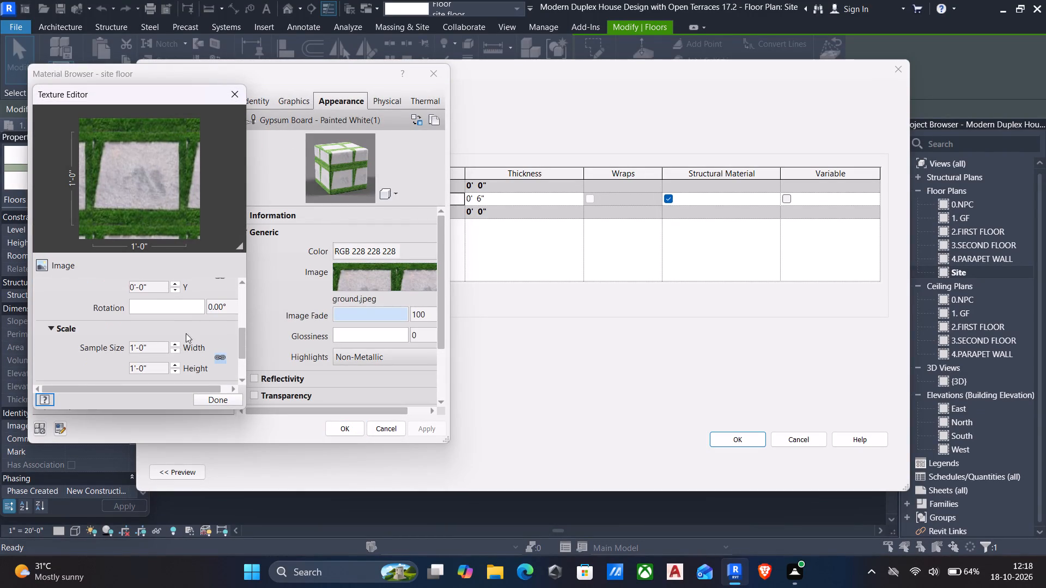
pyautogui.click(154, 347)
pyautogui.write("5'")
pyautogui.press('Return')
pyautogui.click(200, 397)
pyautogui.click(411, 426)
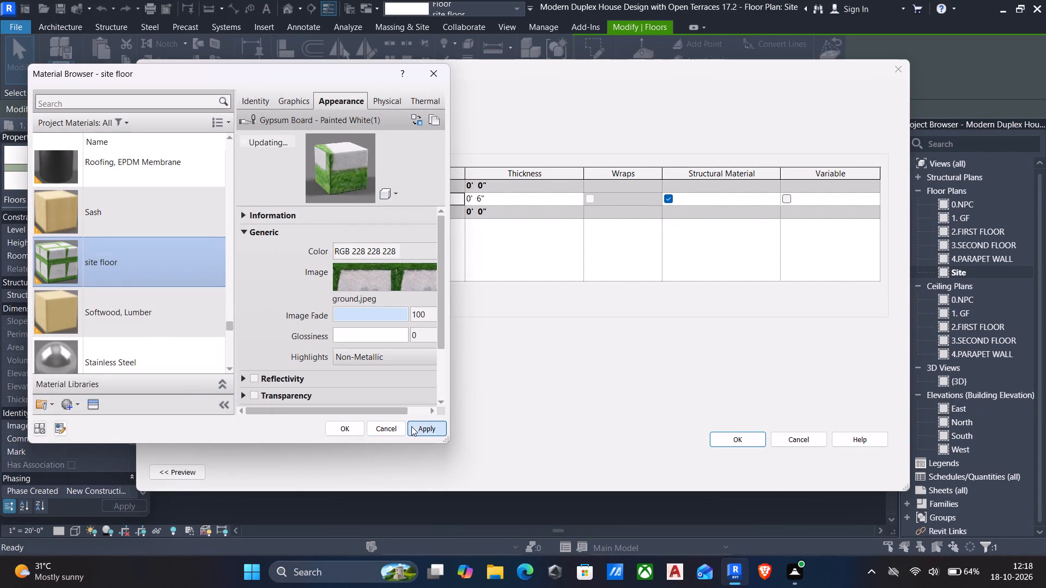
pyautogui.click(353, 422)
pyautogui.click(734, 432)
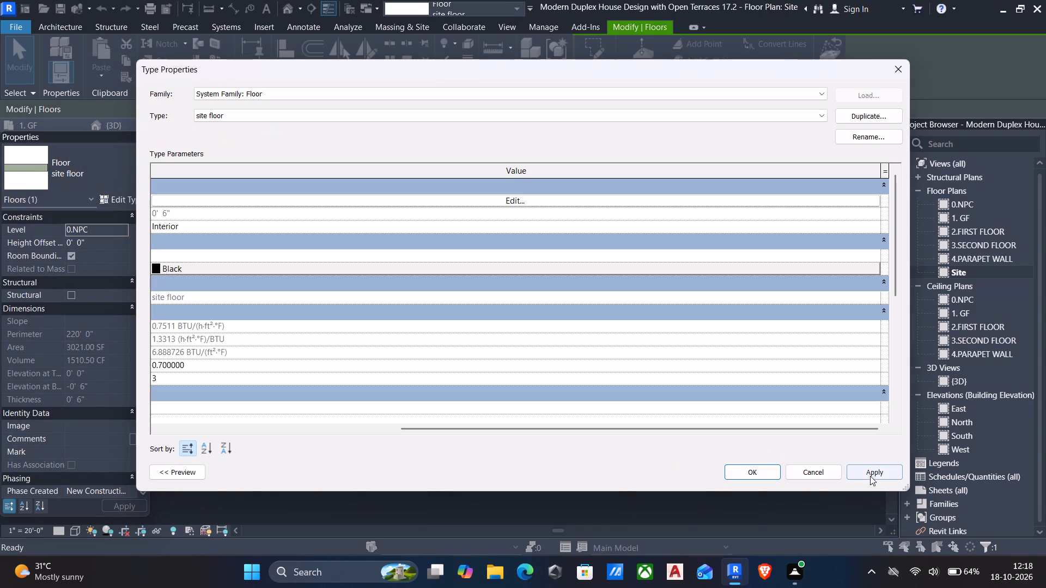
pyautogui.click(870, 476)
pyautogui.click(771, 472)
# Examine the house and the rescaled ground texture of the site floor from the front and above in the 3D view.
pyautogui.scroll(-1, 587, 354)
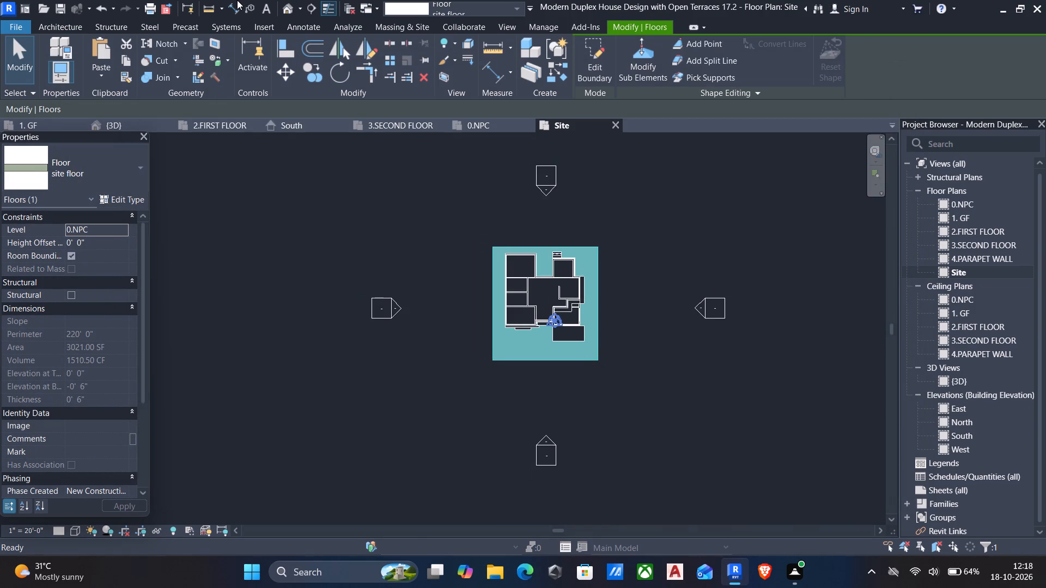
pyautogui.click(280, 8)
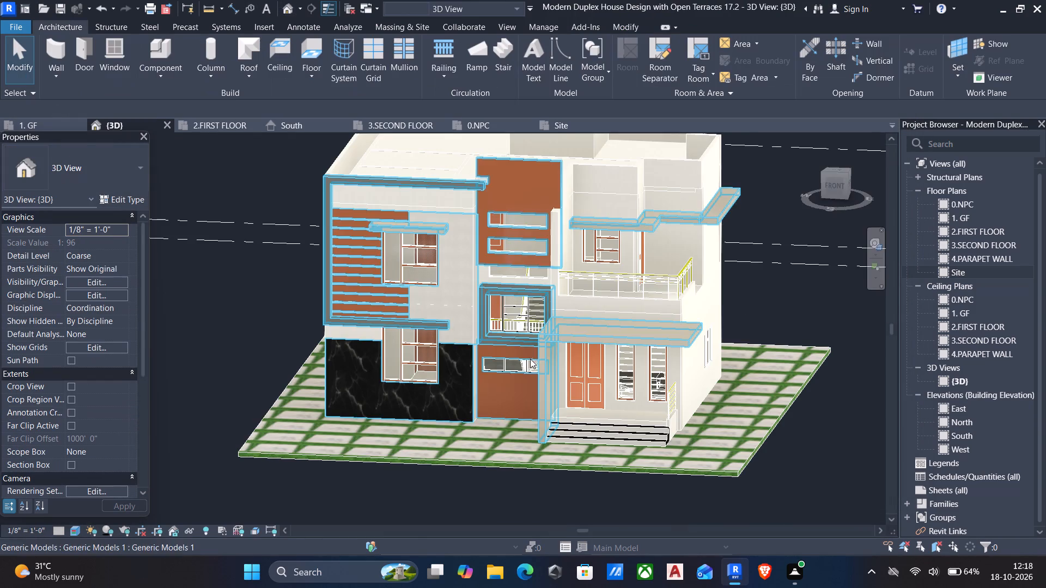
pyautogui.scroll(2, 529, 363)
pyautogui.press('Escape')
pyautogui.moveTo(522, 365); pyautogui.dragTo(498, 320, button='middle')
pyautogui.scroll(-1, 498, 320)
pyautogui.scroll(-3, 526, 362)
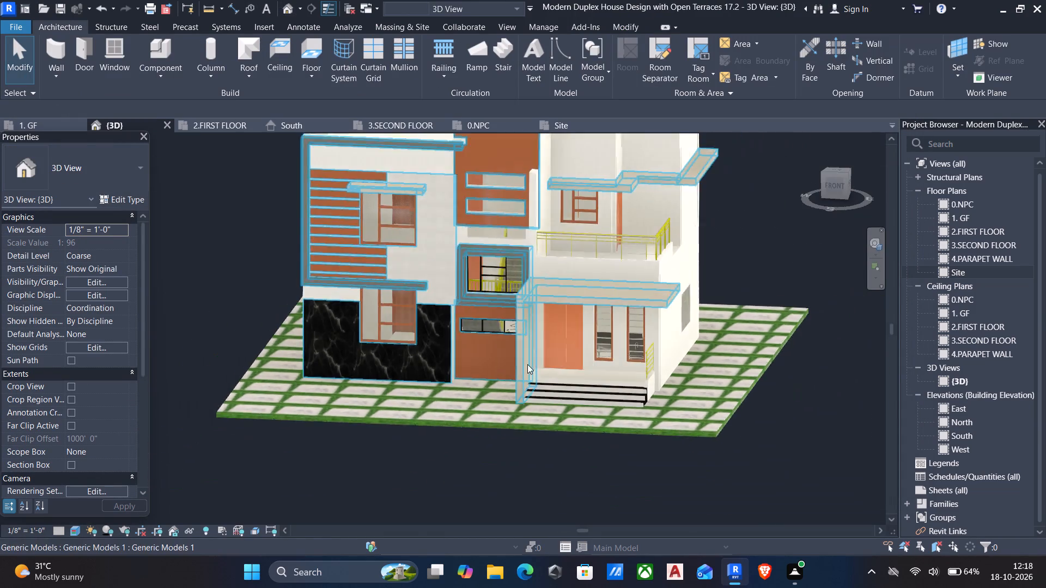
pyautogui.keyDown('shift'); pyautogui.moveTo(534, 369); pyautogui.dragTo(502, 433, button='middle'); pyautogui.keyUp('shift')
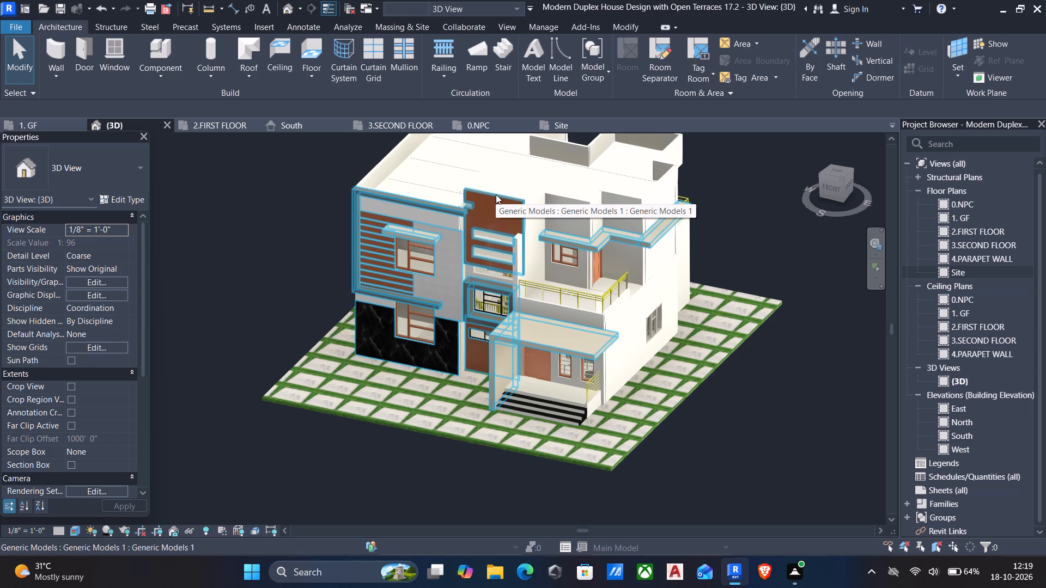
pyautogui.moveTo(456, 332); pyautogui.dragTo(440, 401, button='middle')
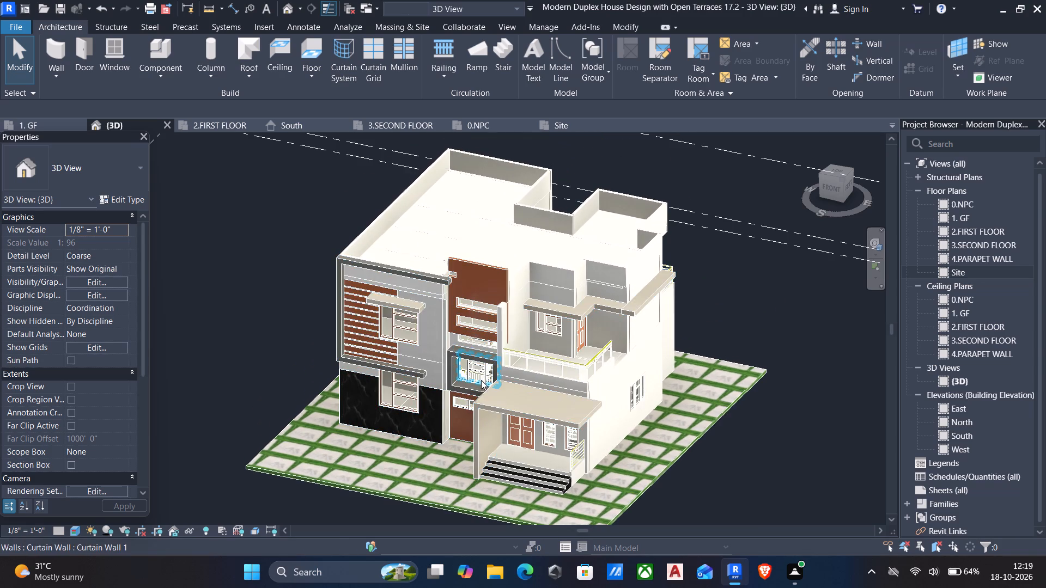
pyautogui.moveTo(482, 380); pyautogui.dragTo(485, 372, button='middle')
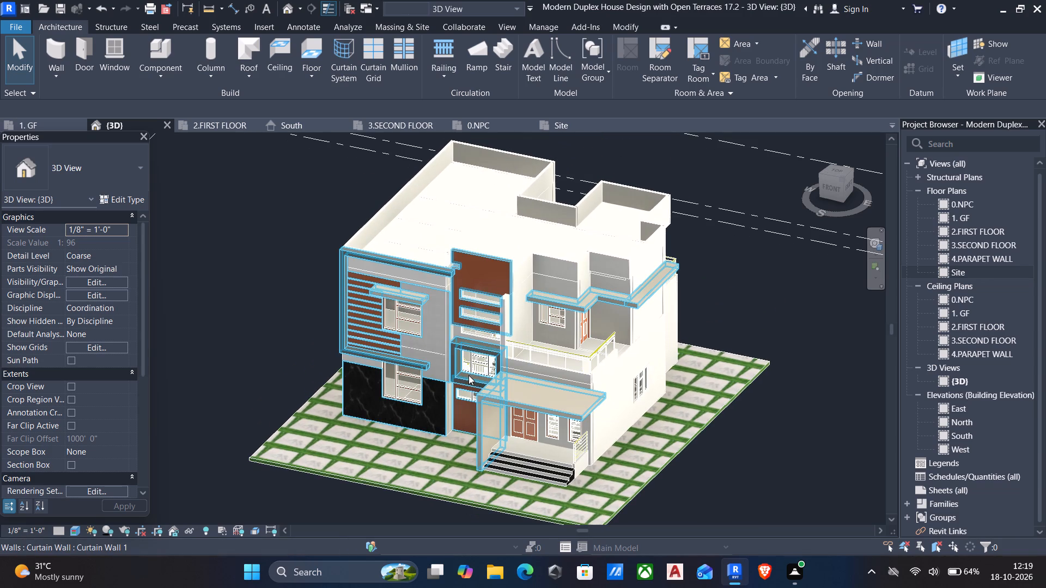
# Save the project.
pyautogui.hotkey('ctrl', 's')
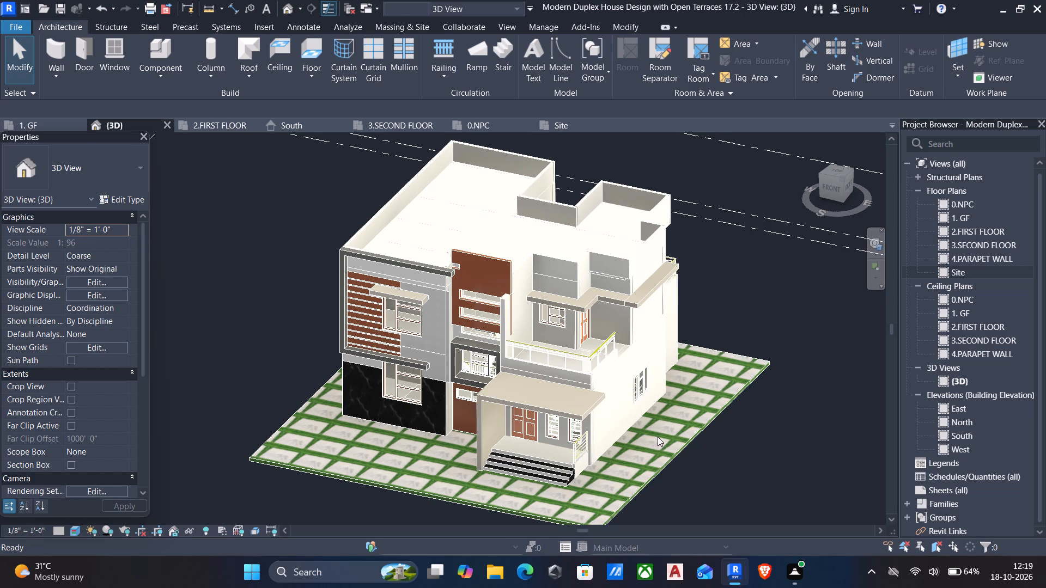
# Preview the print of the 3D view's visible portion and close the preview.
pyautogui.hotkey('ctrl', 'p')
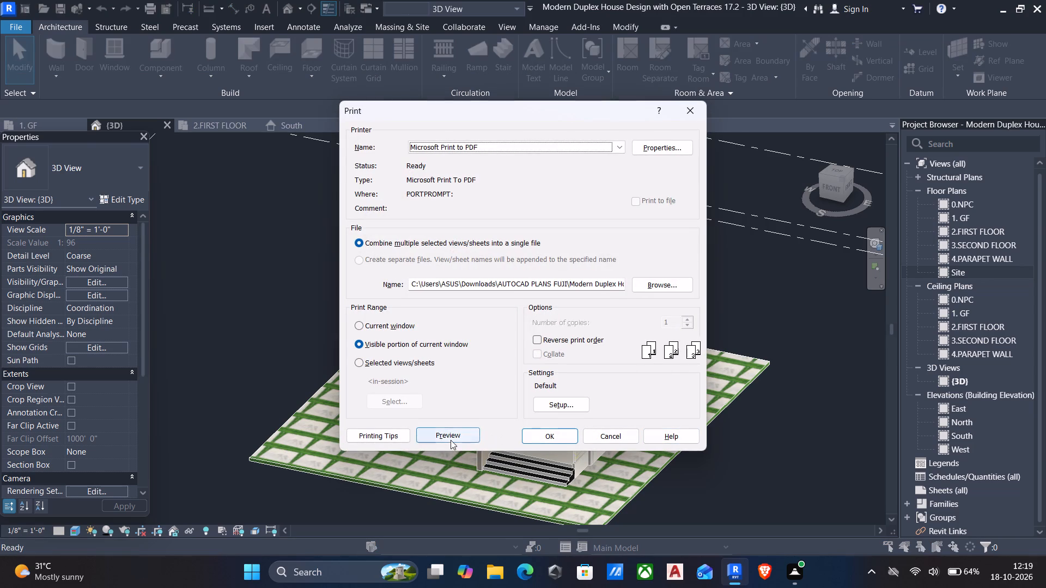
pyautogui.click(451, 440)
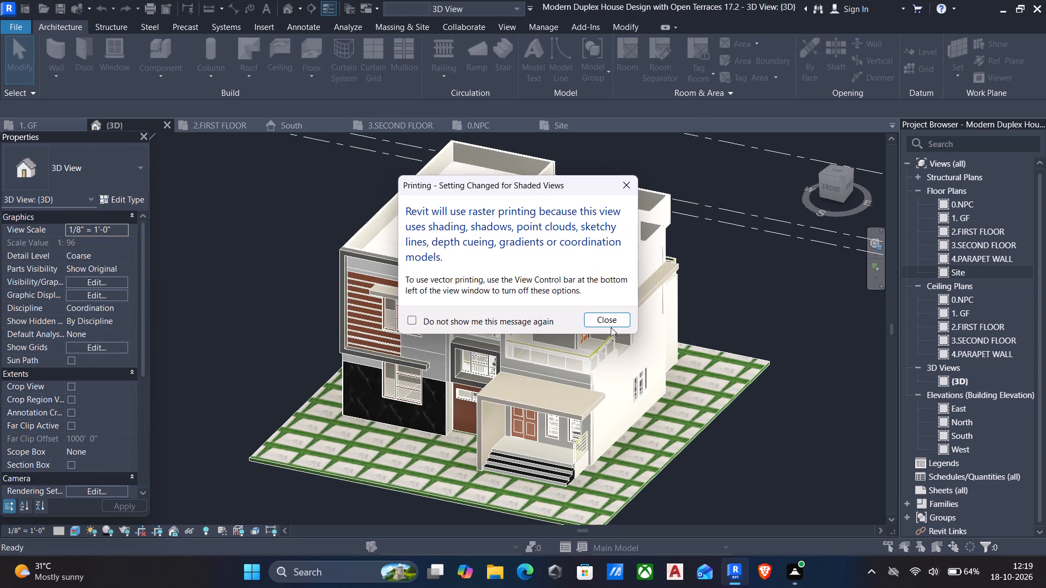
pyautogui.click(610, 325)
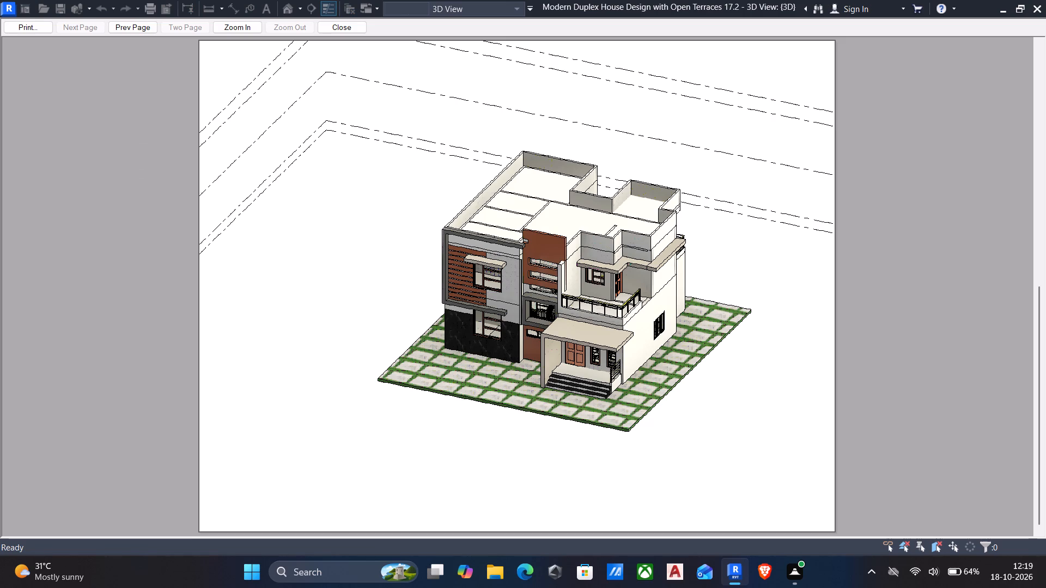
pyautogui.click(340, 32)
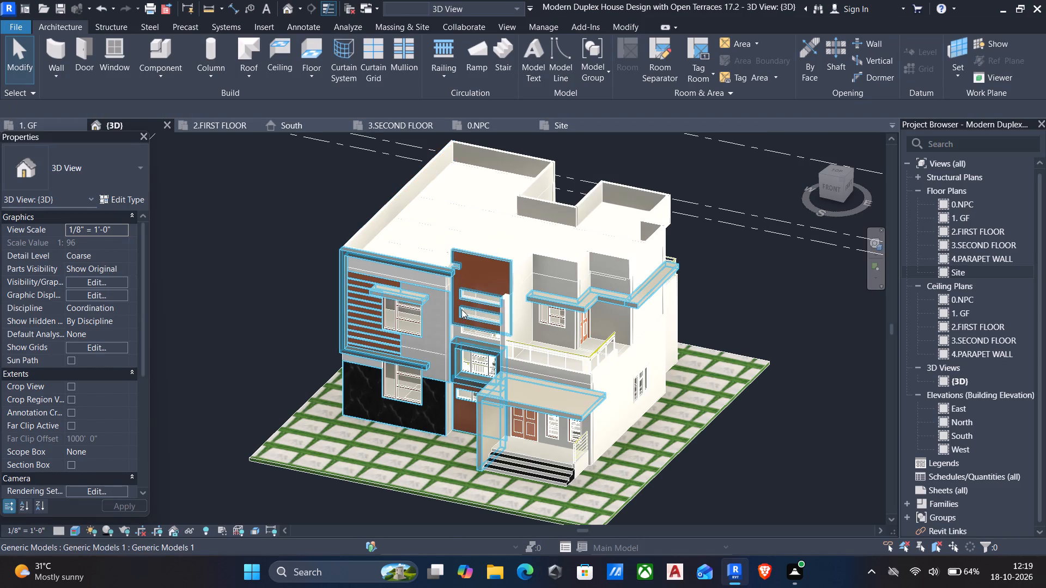
# Frame the house larger in the 3D view and preview its print again.
pyautogui.scroll(2, 464, 314)
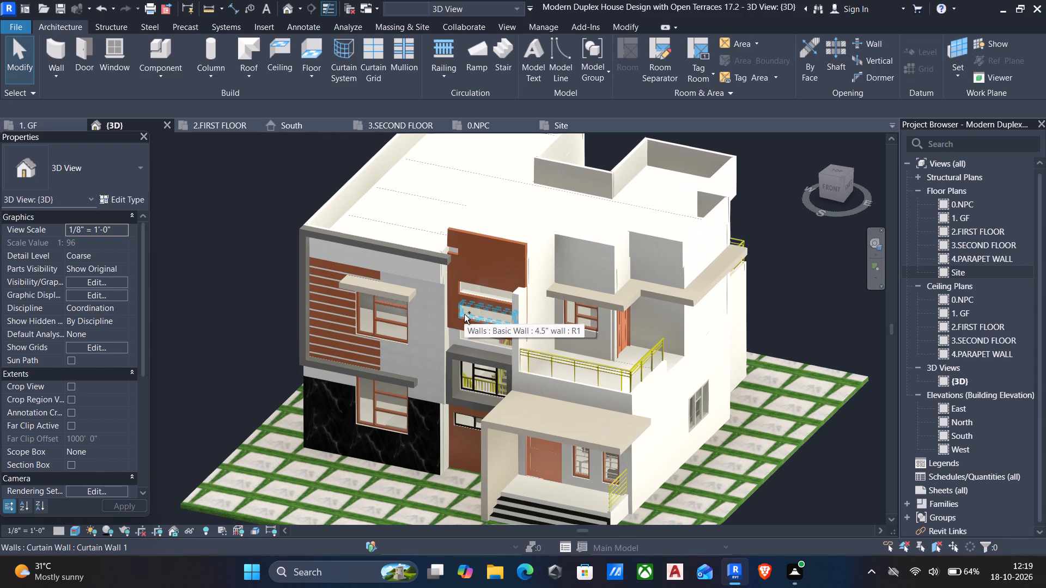
pyautogui.hotkey('ctrl', 'p')
pyautogui.click(430, 433)
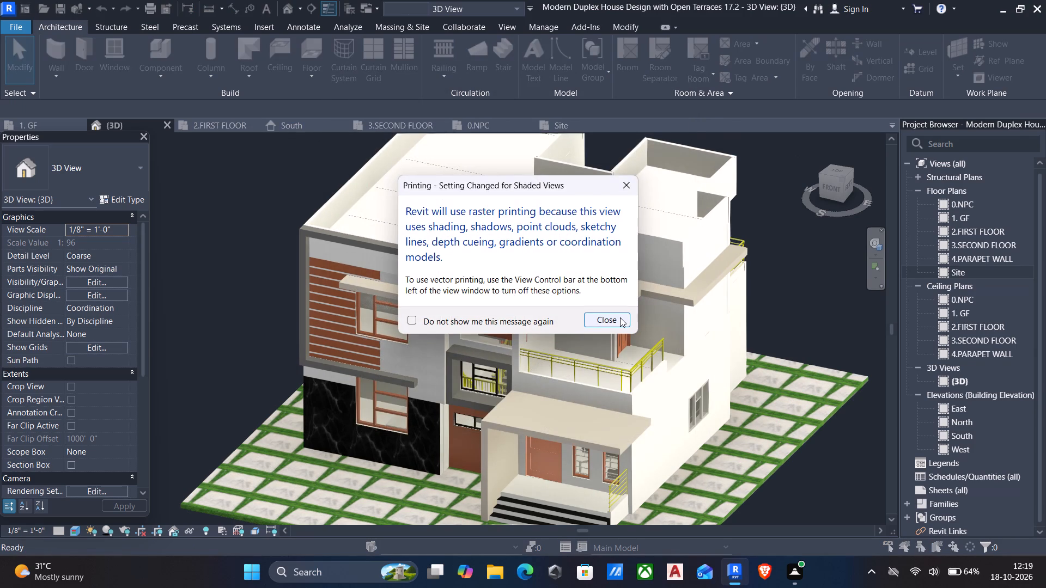
pyautogui.click(620, 317)
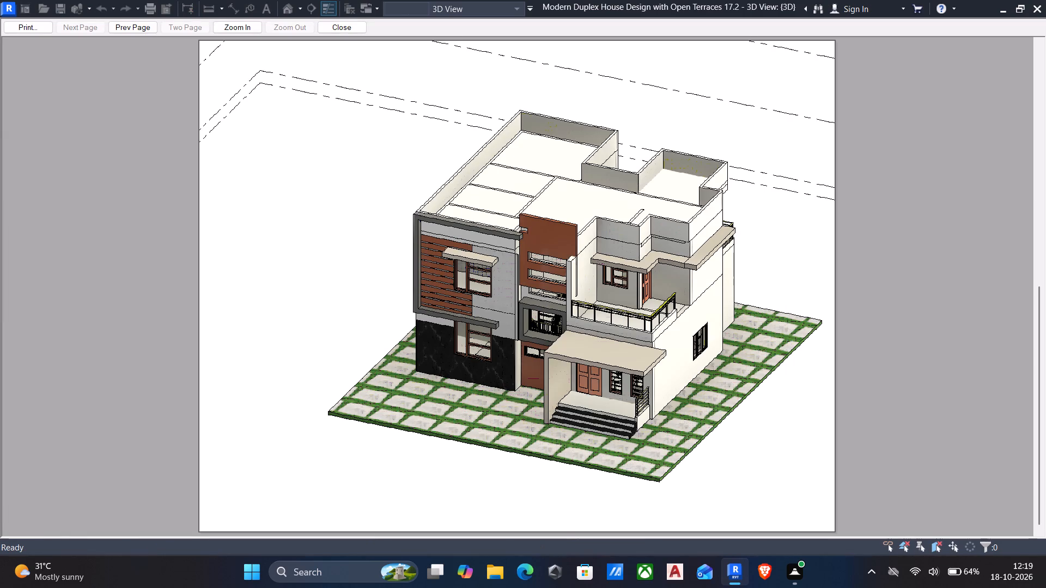
pyautogui.click(348, 29)
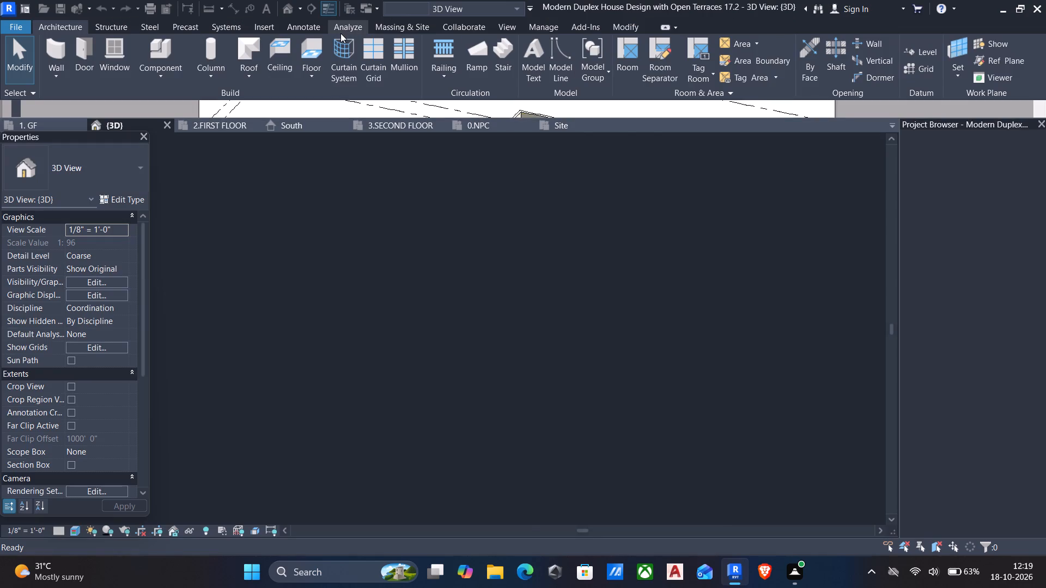
# Print the visible portion of the 3D view with Microsoft Print to PDF, saving it as "duplex villa 17" in the REVIT -PLANS folder.
pyautogui.hotkey('ctrl', 'p')
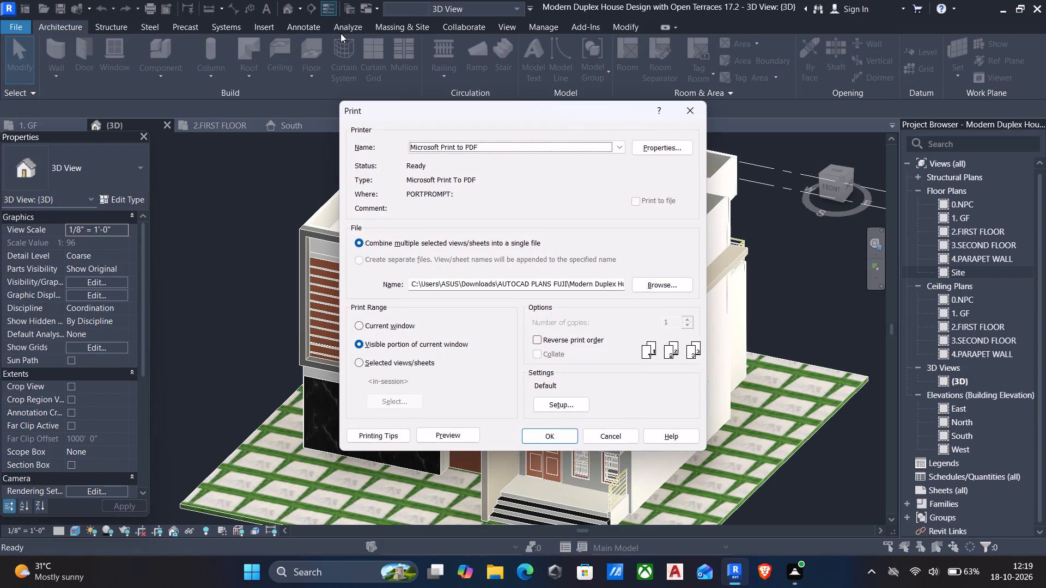
pyautogui.click(543, 433)
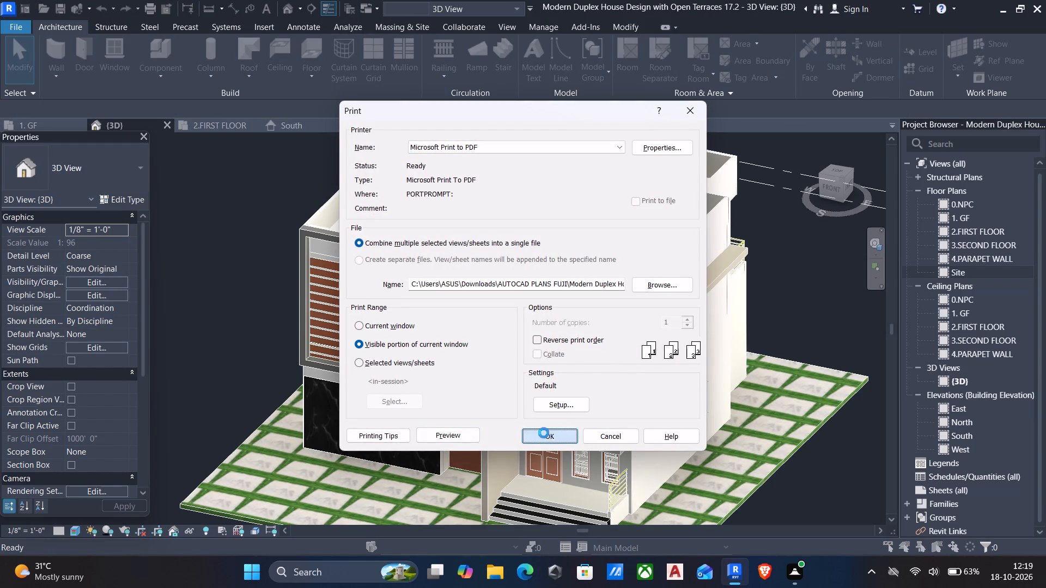
pyautogui.click(599, 316)
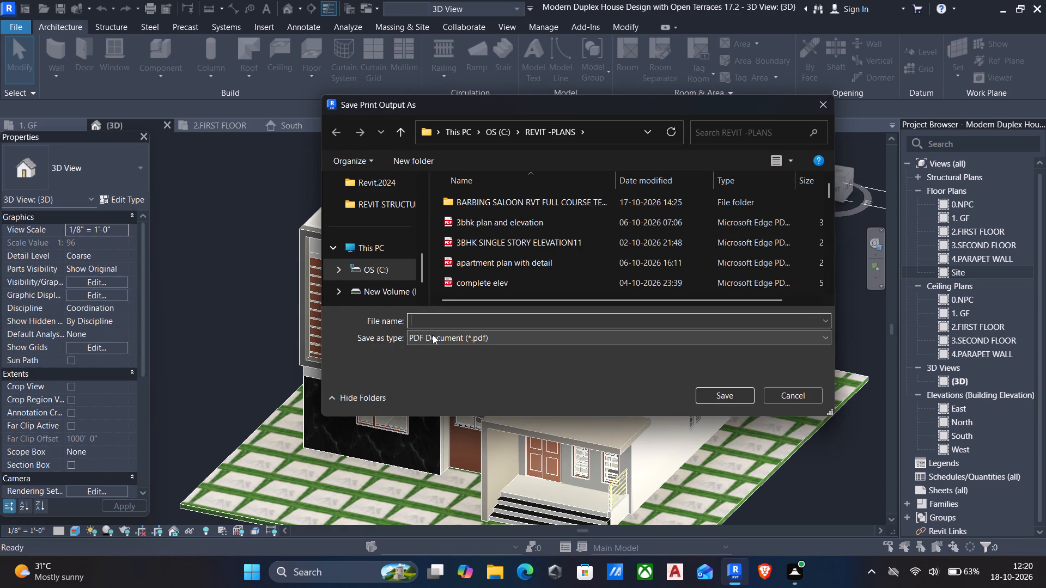
pyautogui.press('d')
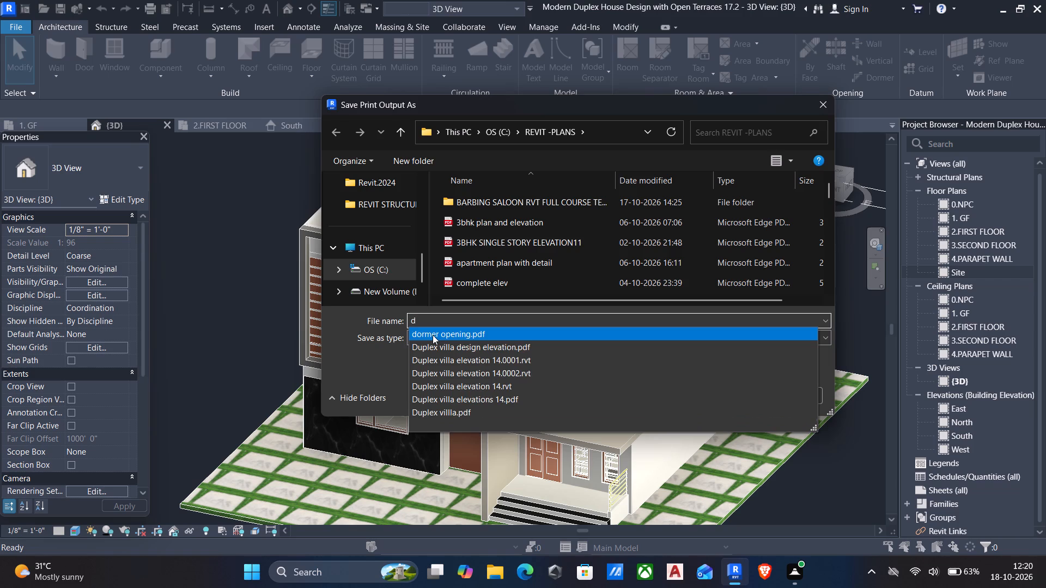
pyautogui.write('uplex')
pyautogui.press('space')
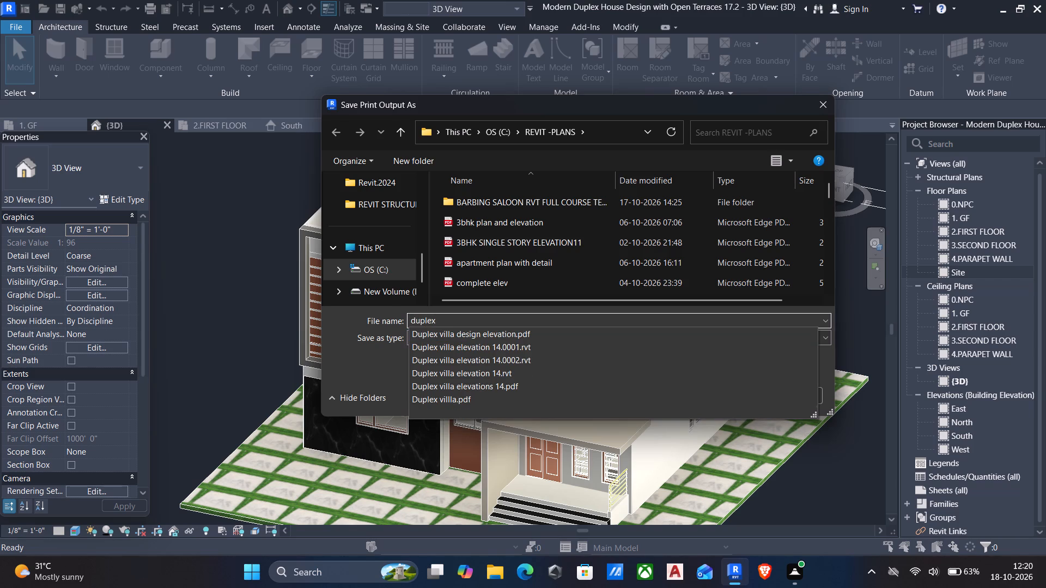
pyautogui.write('villa')
pyautogui.press('space')
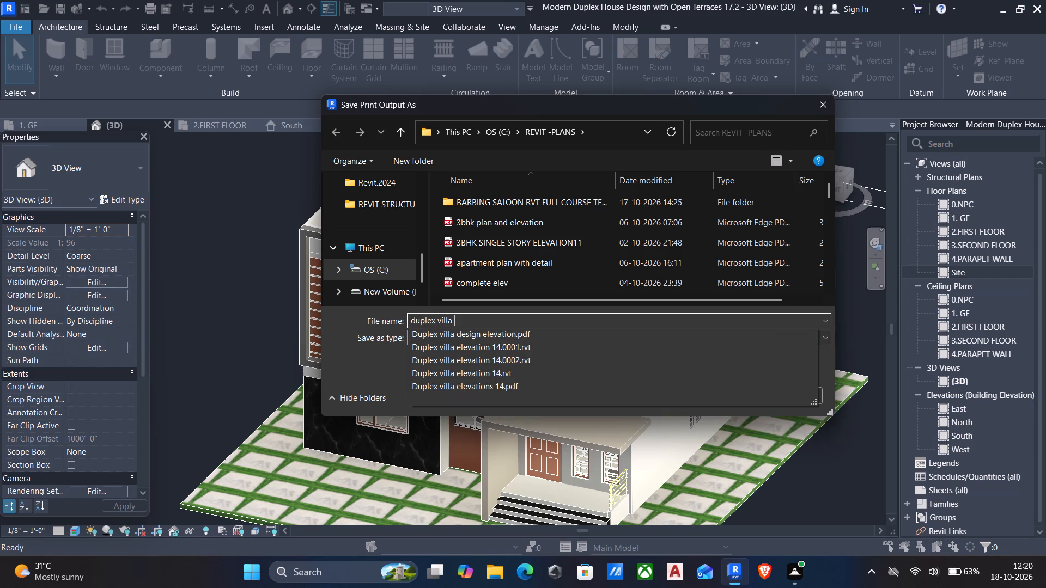
pyautogui.write('17')
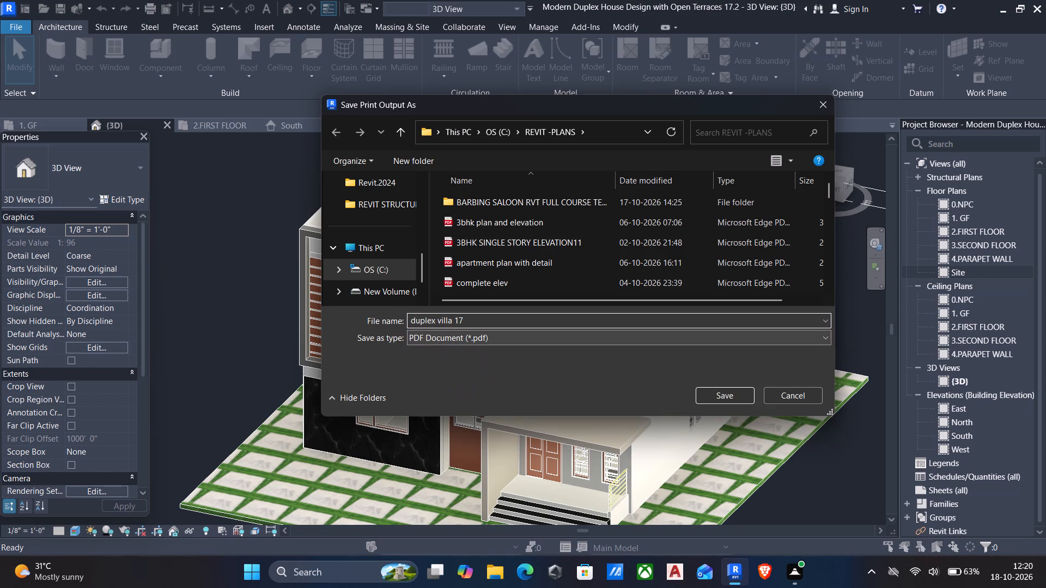
pyautogui.click(720, 390)
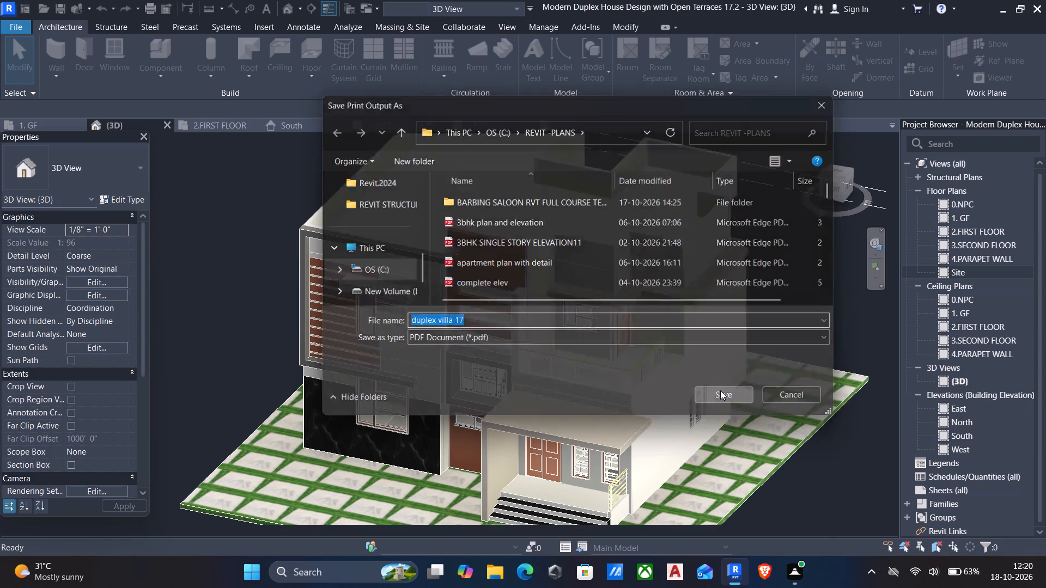